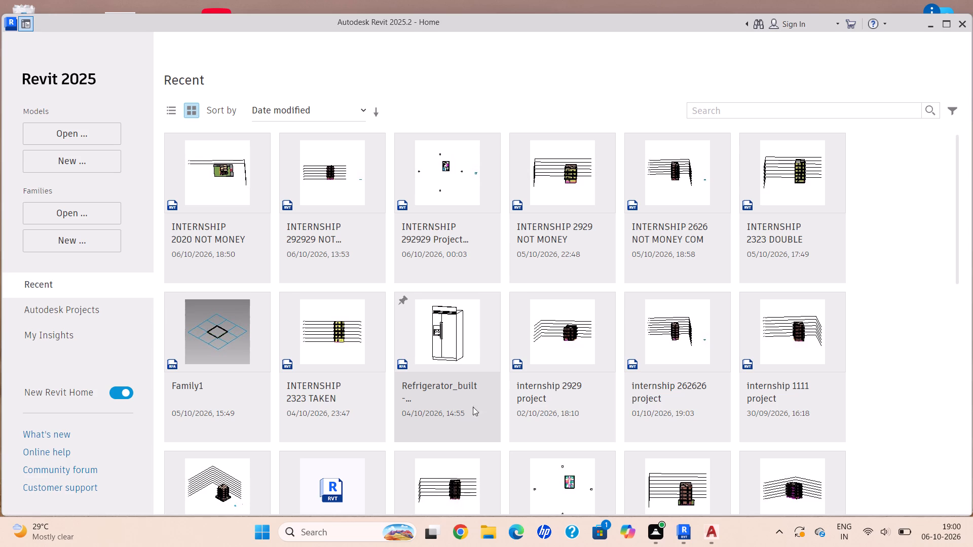
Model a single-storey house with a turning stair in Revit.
Start a new project and choose the Architectural Template as its template file.
{"action": "left_click", "coordinate": [101, 161]}
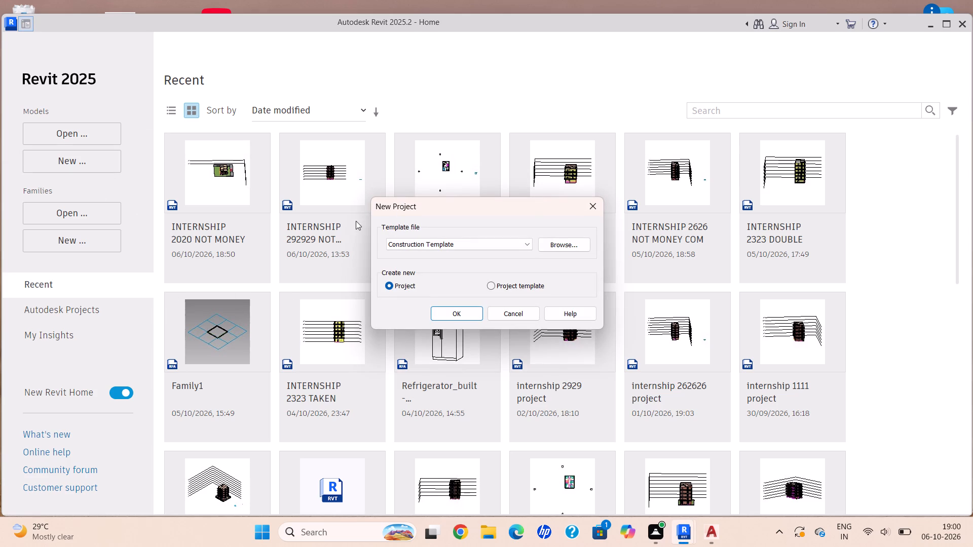
{"action": "left_click", "coordinate": [528, 247]}
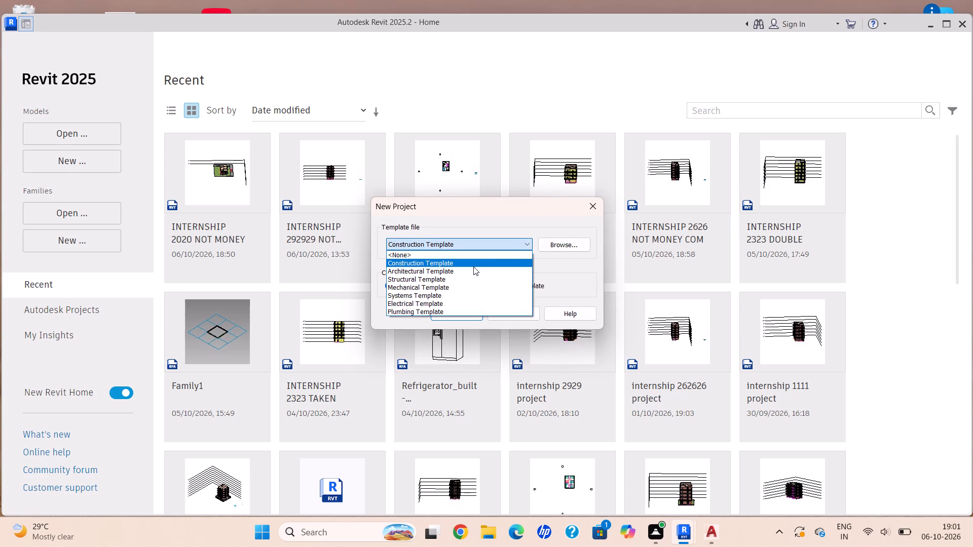
{"action": "left_click", "coordinate": [437, 269]}
Browse the Documents folder for a project template file.
{"action": "left_click", "coordinate": [562, 245]}
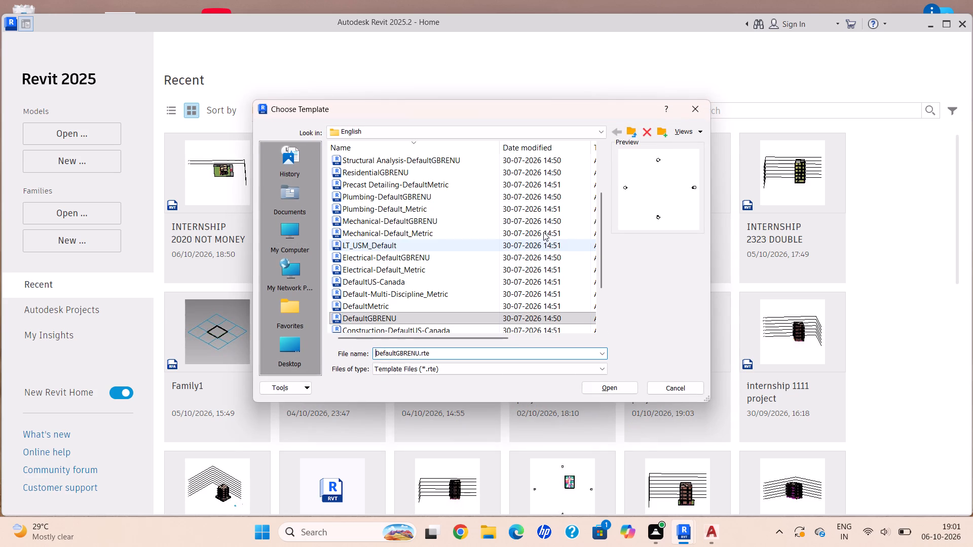
{"action": "double_click", "coordinate": [291, 209]}
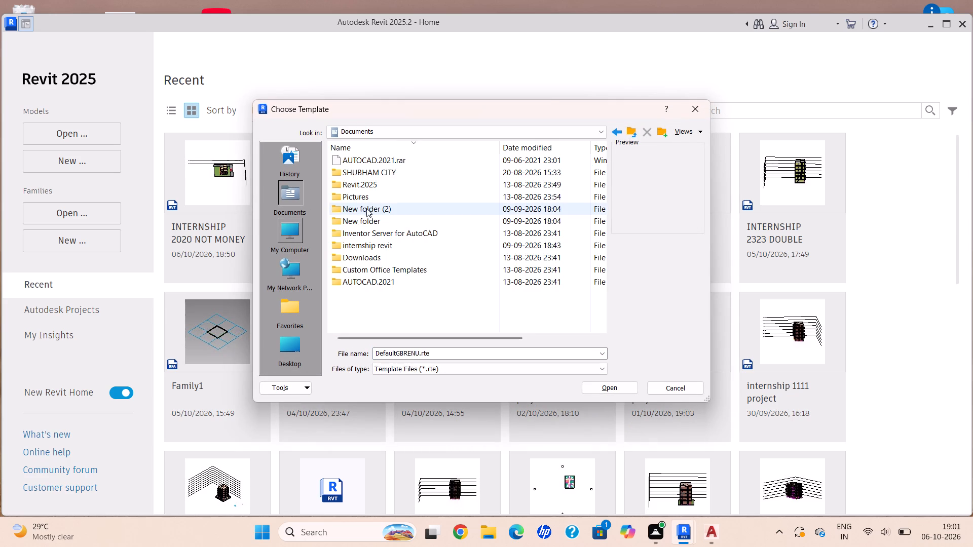
{"action": "scroll", "coordinate": [374, 210], "scroll_direction": "down", "scroll_amount": 3}
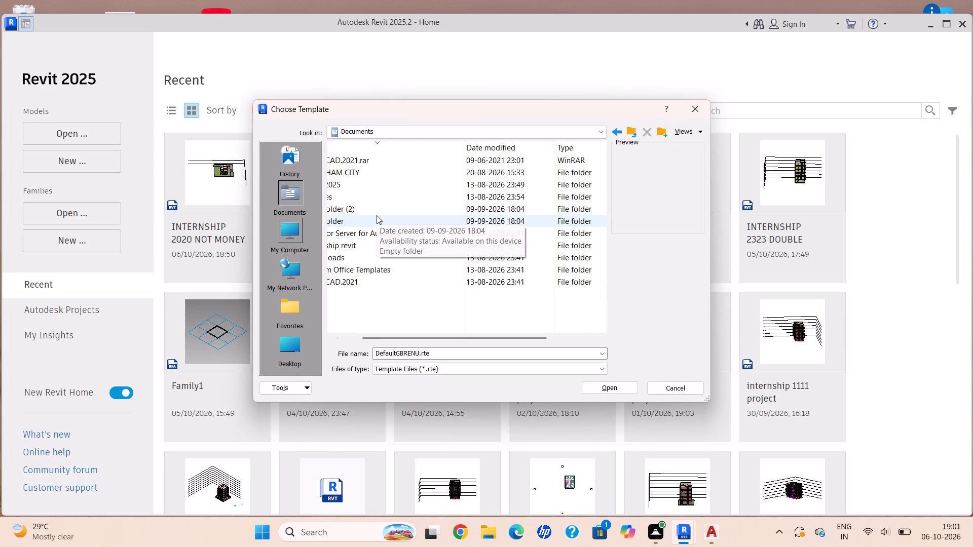
{"action": "scroll", "coordinate": [400, 238], "scroll_direction": "up", "scroll_amount": 3}
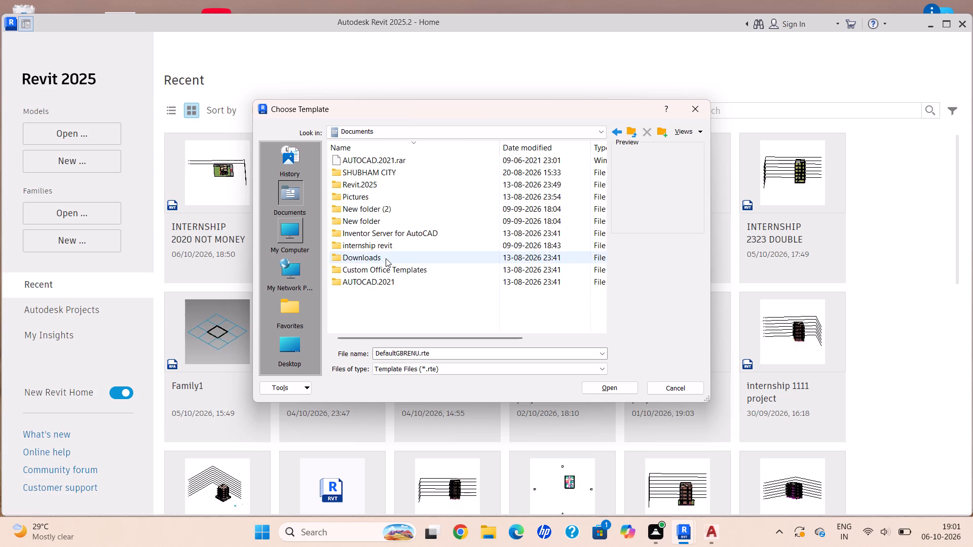
{"action": "scroll", "coordinate": [410, 208], "scroll_direction": "down", "scroll_amount": 2}
{"action": "scroll", "coordinate": [373, 232], "scroll_direction": "up", "scroll_amount": 2}
{"action": "scroll", "coordinate": [364, 234], "scroll_direction": "down", "scroll_amount": 1}
{"action": "scroll", "coordinate": [362, 234], "scroll_direction": "up", "scroll_amount": 1}
{"action": "double_click", "coordinate": [285, 204]}
{"action": "scroll", "coordinate": [425, 272], "scroll_direction": "down", "scroll_amount": 4}
{"action": "scroll", "coordinate": [425, 272], "scroll_direction": "up", "scroll_amount": 4}
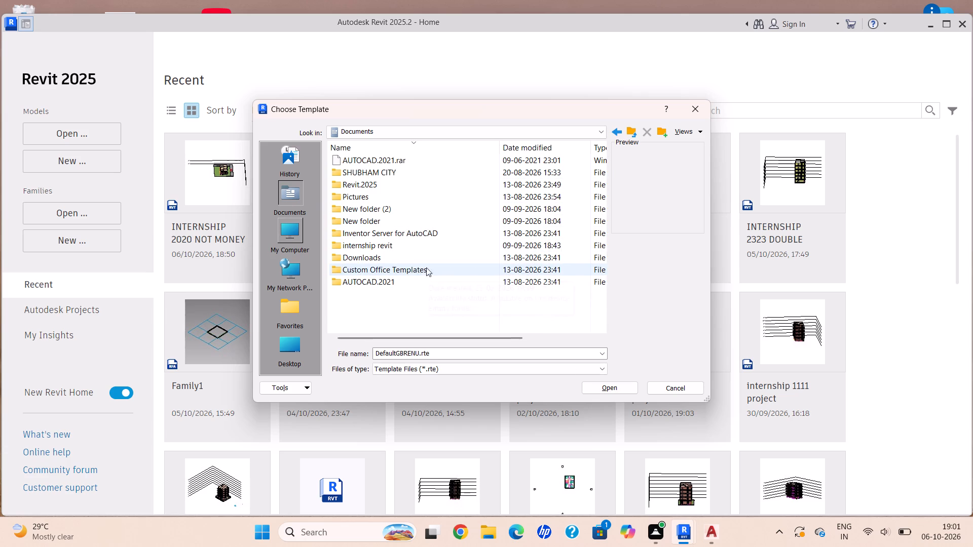
{"action": "left_click", "coordinate": [602, 130]}
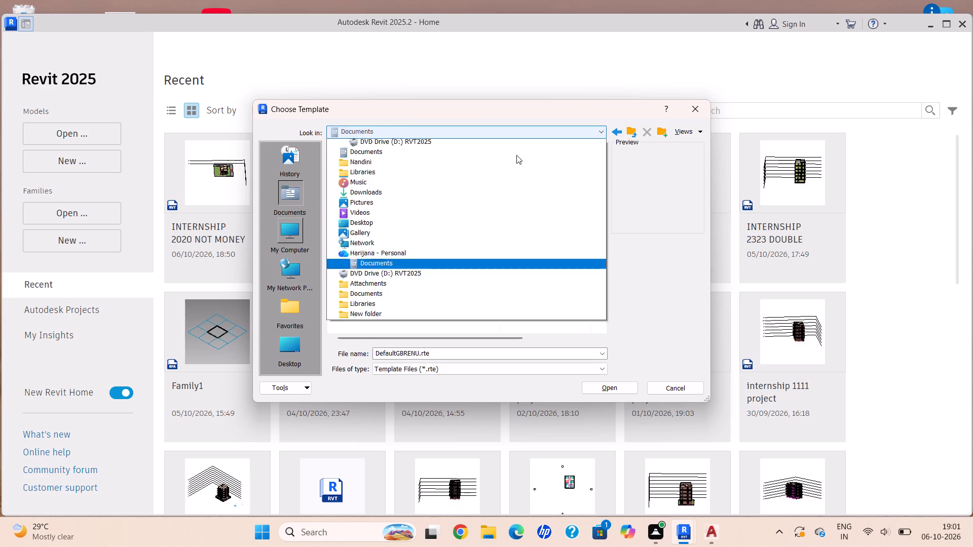
{"action": "left_click", "coordinate": [693, 105]}
{"action": "left_click", "coordinate": [702, 105]}
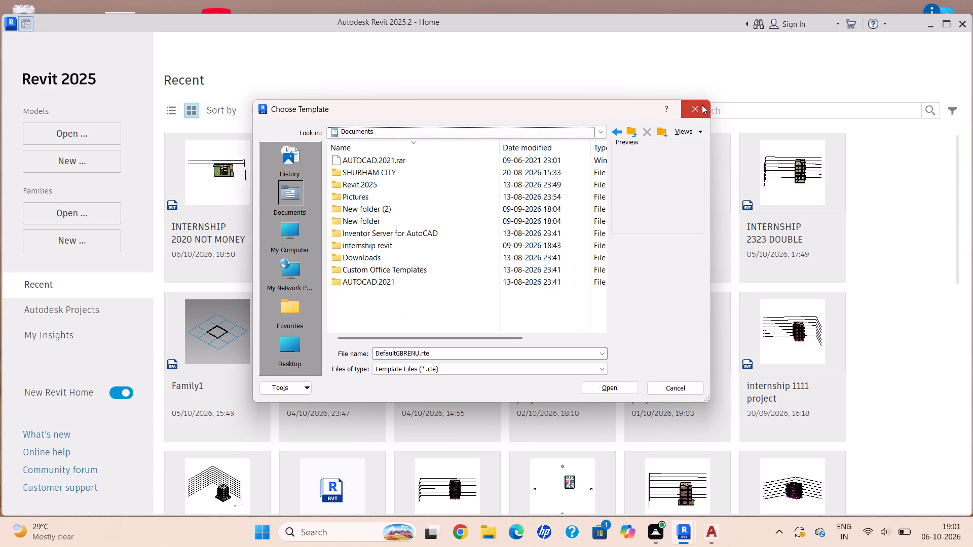
Look through the English templates folder, the Documents folder and its Revit.2025 subfolder for a project template file.
{"action": "left_click", "coordinate": [101, 158]}
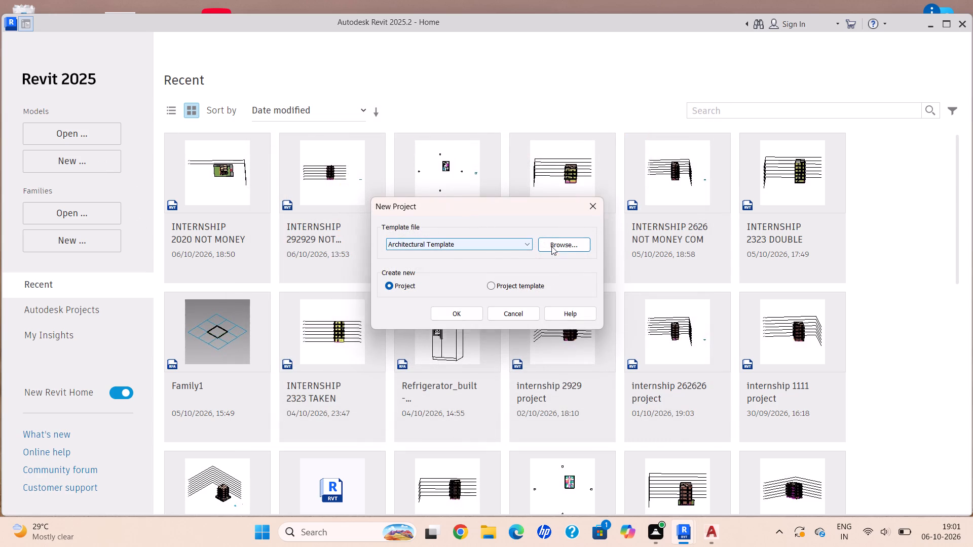
{"action": "left_click", "coordinate": [568, 246]}
{"action": "scroll", "coordinate": [393, 217], "scroll_direction": "down", "scroll_amount": 3}
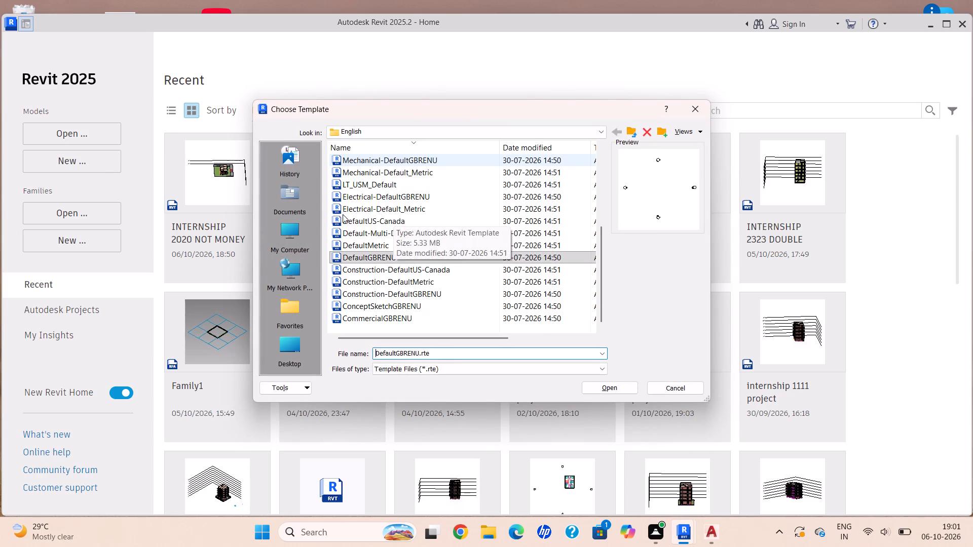
{"action": "scroll", "coordinate": [427, 267], "scroll_direction": "down", "scroll_amount": 6}
{"action": "scroll", "coordinate": [433, 277], "scroll_direction": "up", "scroll_amount": 1}
{"action": "scroll", "coordinate": [433, 277], "scroll_direction": "down", "scroll_amount": 2}
{"action": "scroll", "coordinate": [423, 270], "scroll_direction": "up", "scroll_amount": 3}
{"action": "scroll", "coordinate": [419, 265], "scroll_direction": "down", "scroll_amount": 1}
{"action": "double_click", "coordinate": [293, 196]}
{"action": "scroll", "coordinate": [413, 222], "scroll_direction": "down", "scroll_amount": 2}
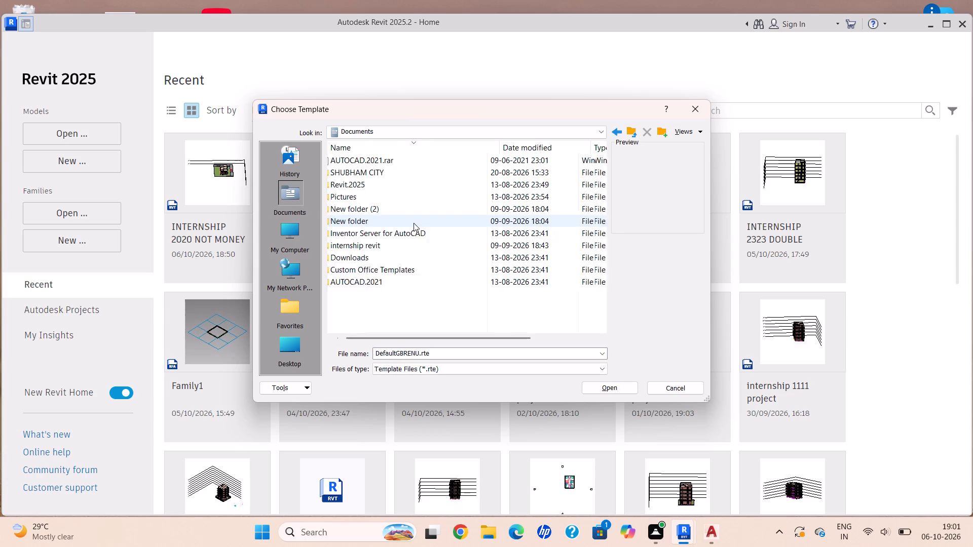
{"action": "scroll", "coordinate": [411, 221], "scroll_direction": "up", "scroll_amount": 2}
{"action": "scroll", "coordinate": [391, 192], "scroll_direction": "down", "scroll_amount": 1}
{"action": "double_click", "coordinate": [384, 184]}
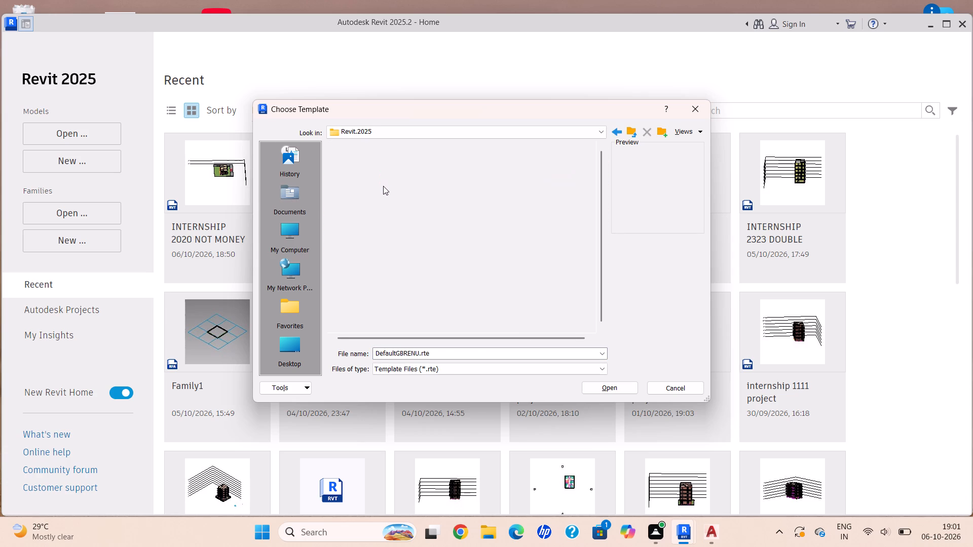
{"action": "left_click", "coordinate": [617, 130]}
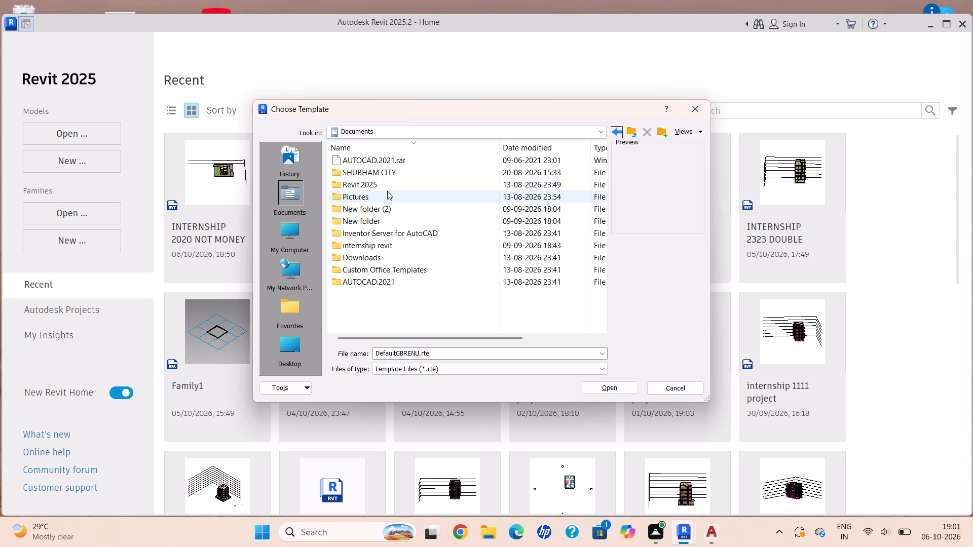
{"action": "left_click", "coordinate": [693, 110]}
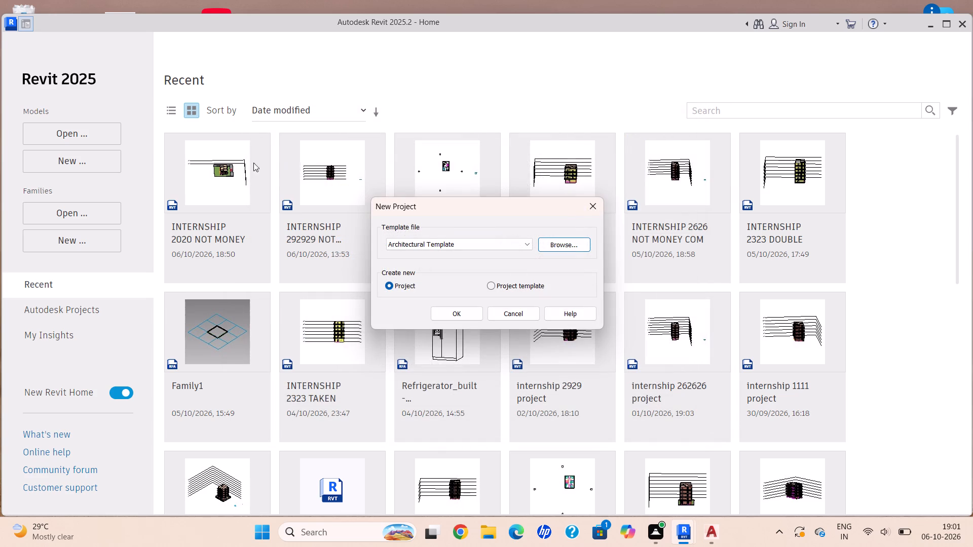
Create the project from the default template in the English-Imperial folder of the RVT 2025 Templates.
{"action": "left_click", "coordinate": [563, 242]}
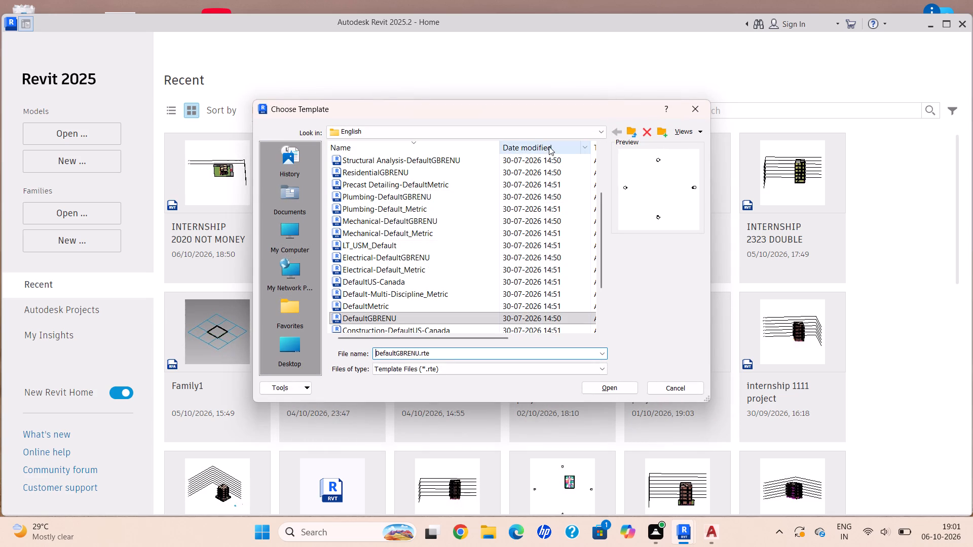
{"action": "left_click", "coordinate": [601, 136]}
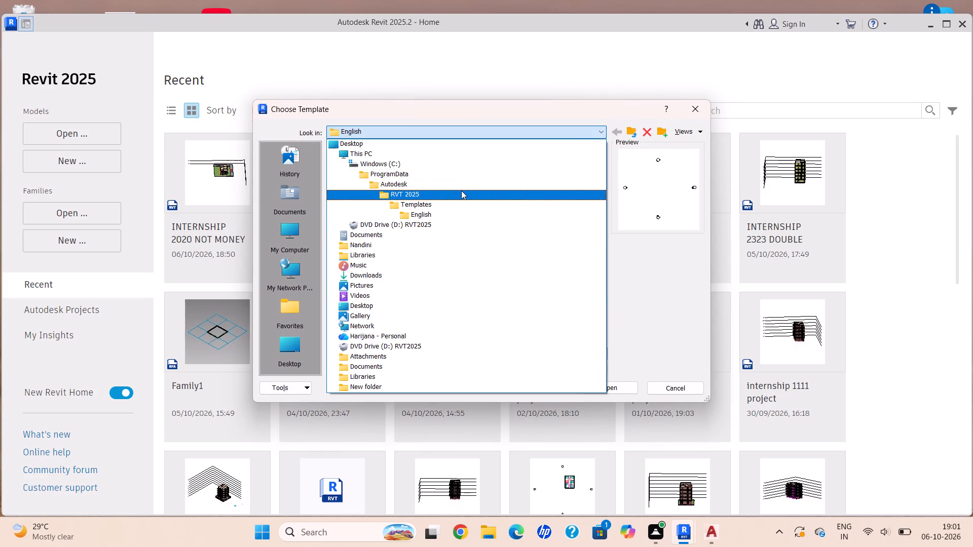
{"action": "double_click", "coordinate": [461, 190]}
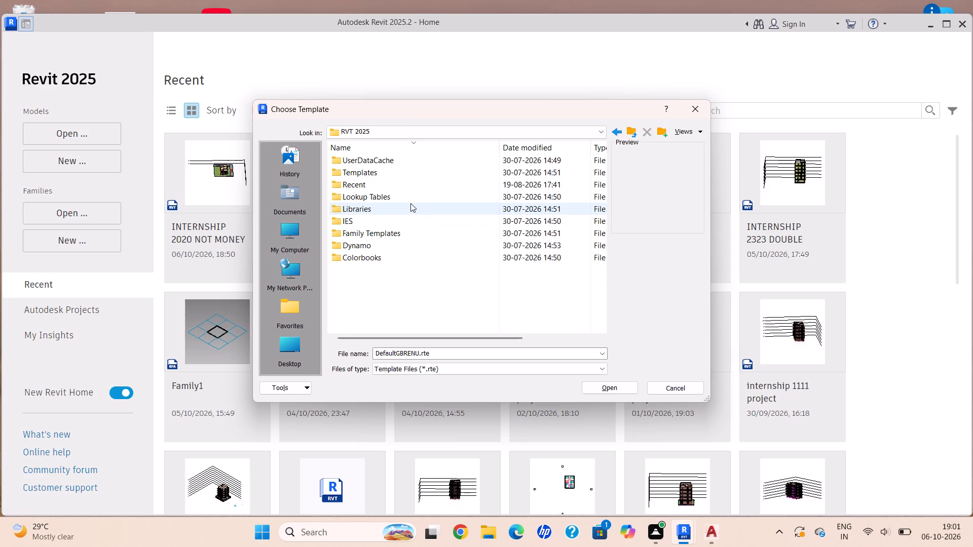
{"action": "double_click", "coordinate": [399, 171]}
{"action": "scroll", "coordinate": [410, 237], "scroll_direction": "down", "scroll_amount": 3}
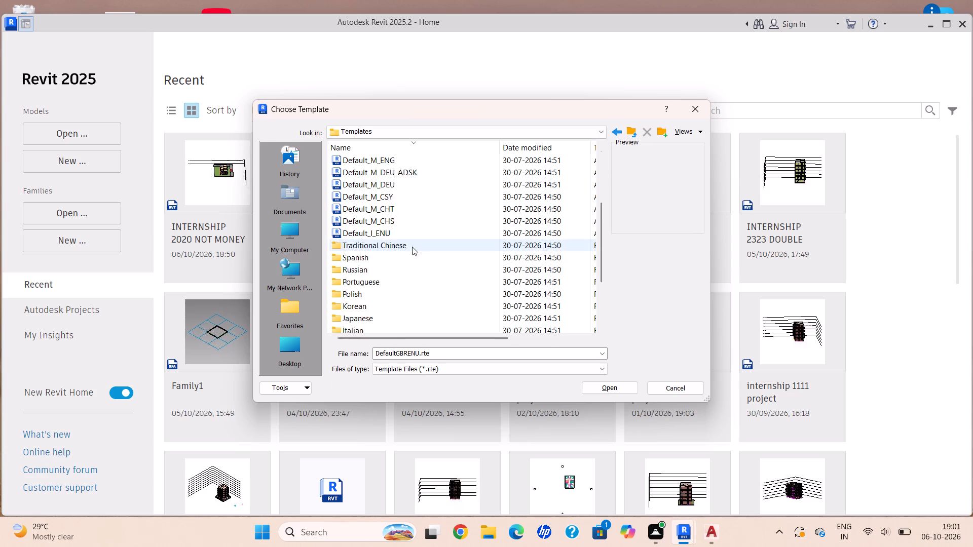
{"action": "scroll", "coordinate": [412, 247], "scroll_direction": "down", "scroll_amount": 1}
{"action": "scroll", "coordinate": [410, 342], "scroll_direction": "down", "scroll_amount": 3}
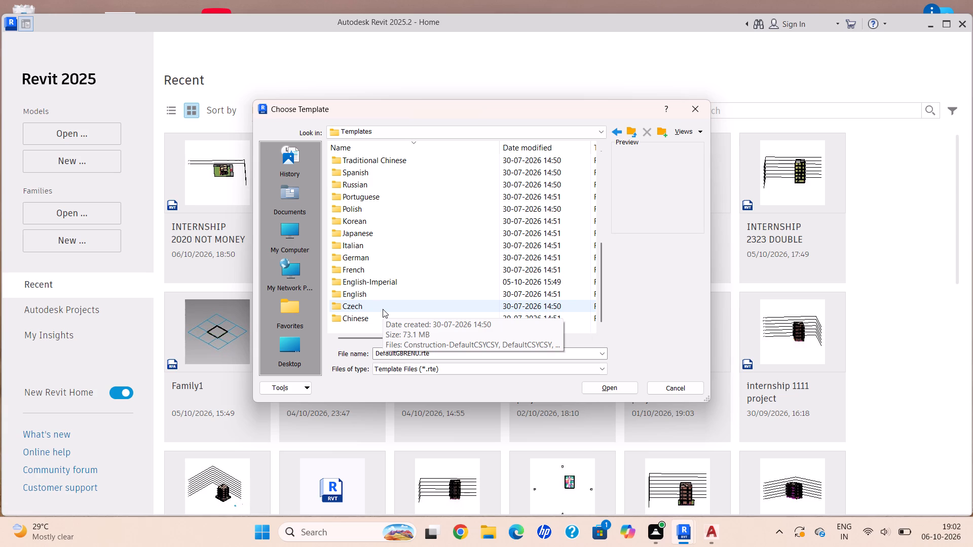
{"action": "double_click", "coordinate": [381, 282]}
{"action": "scroll", "coordinate": [373, 269], "scroll_direction": "down", "scroll_amount": 4}
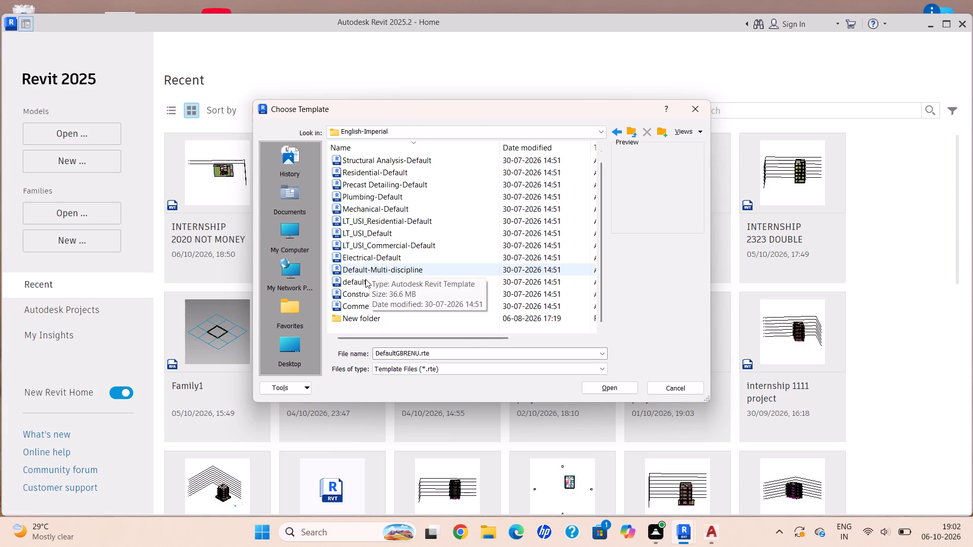
{"action": "double_click", "coordinate": [365, 279]}
{"action": "left_click", "coordinate": [468, 315]}
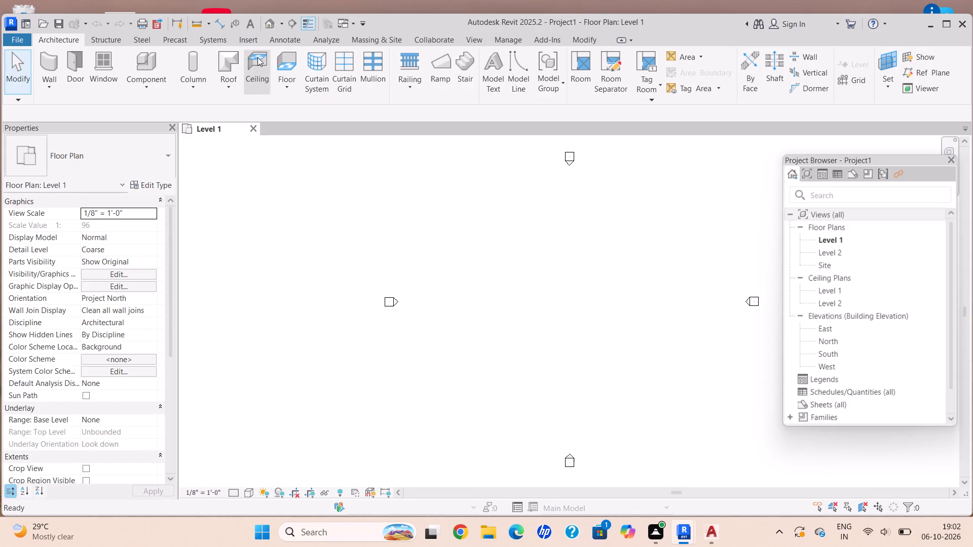
Link the CAD drawing INTERNSHIP2222.dwg from the Documents folder into the Level 1 floor plan.
{"action": "scroll", "coordinate": [356, 198], "scroll_direction": "down", "scroll_amount": 3}
{"action": "middle_click_drag", "start_coordinate": [441, 221], "coordinate": [348, 217]}
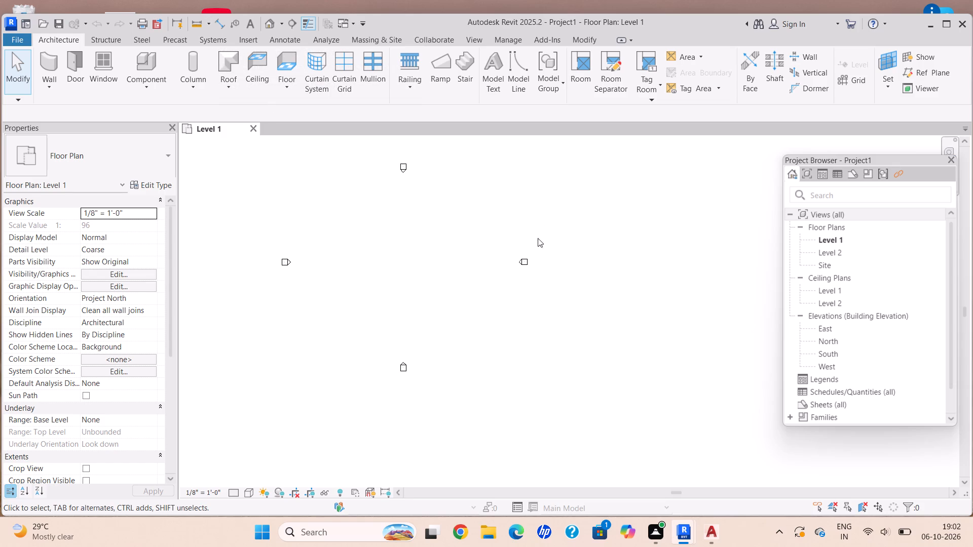
{"action": "middle_click_drag", "start_coordinate": [491, 276], "coordinate": [496, 282]}
{"action": "scroll", "coordinate": [4, 136], "scroll_direction": "down", "scroll_amount": 1}
{"action": "left_click", "coordinate": [256, 38]}
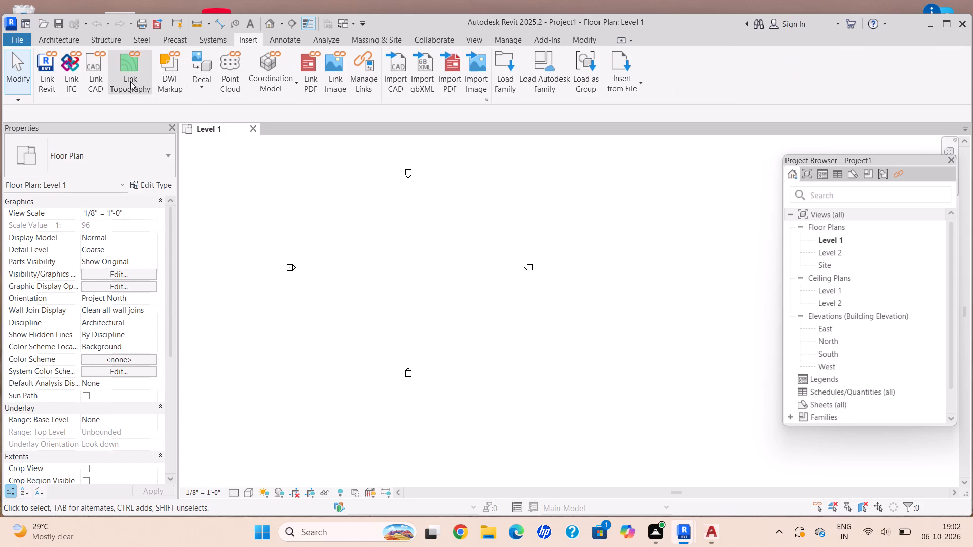
{"action": "left_click", "coordinate": [99, 78]}
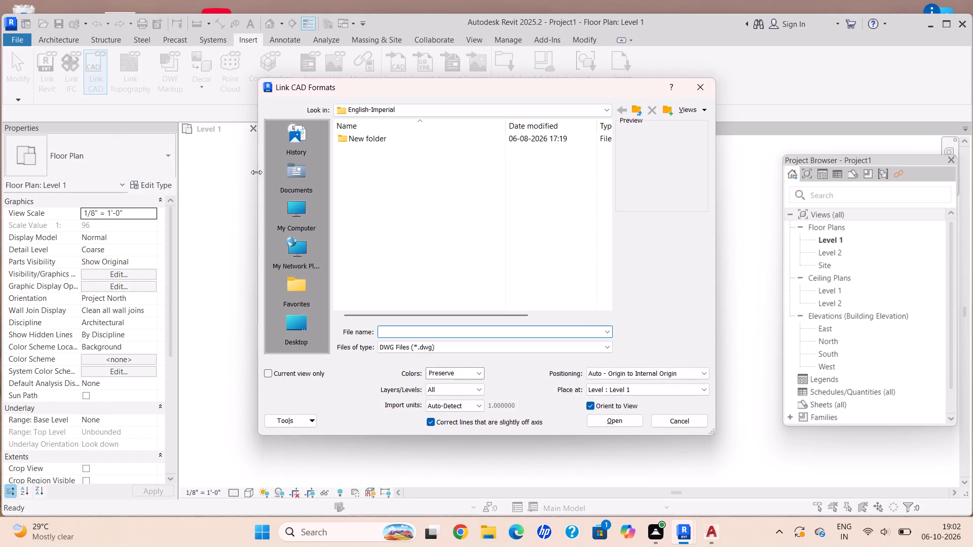
{"action": "double_click", "coordinate": [289, 179]}
{"action": "scroll", "coordinate": [426, 202], "scroll_direction": "down", "scroll_amount": 1}
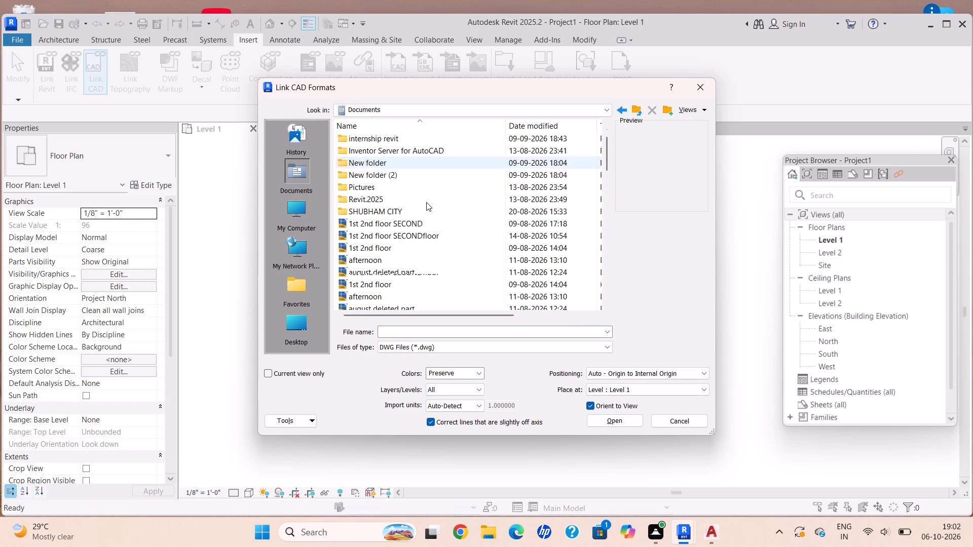
{"action": "scroll", "coordinate": [426, 202], "scroll_direction": "down", "scroll_amount": 2}
{"action": "scroll", "coordinate": [413, 265], "scroll_direction": "down", "scroll_amount": 4}
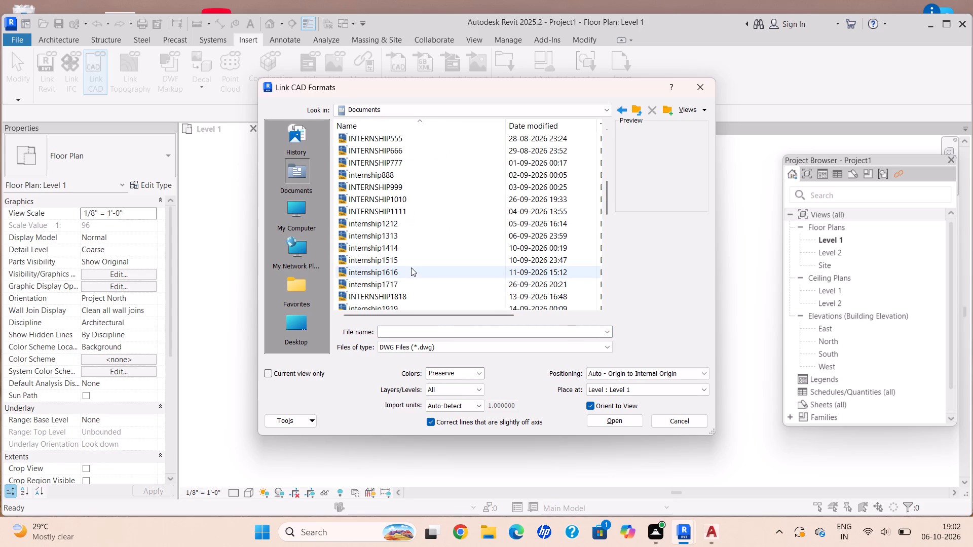
{"action": "scroll", "coordinate": [411, 267], "scroll_direction": "down", "scroll_amount": 1}
{"action": "scroll", "coordinate": [410, 268], "scroll_direction": "up", "scroll_amount": 1}
{"action": "scroll", "coordinate": [409, 272], "scroll_direction": "down", "scroll_amount": 1}
{"action": "scroll", "coordinate": [409, 272], "scroll_direction": "up", "scroll_amount": 1}
{"action": "scroll", "coordinate": [407, 272], "scroll_direction": "down", "scroll_amount": 3}
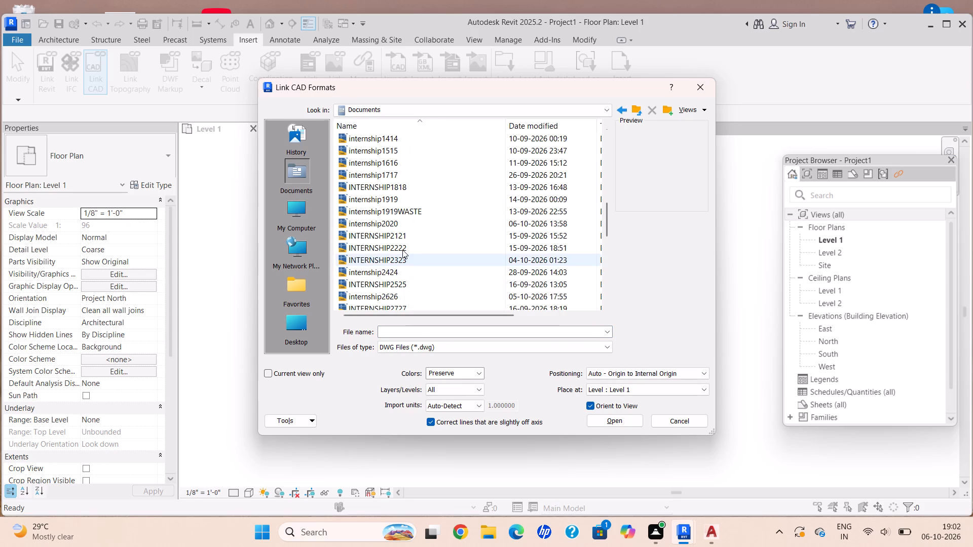
{"action": "left_click", "coordinate": [398, 249]}
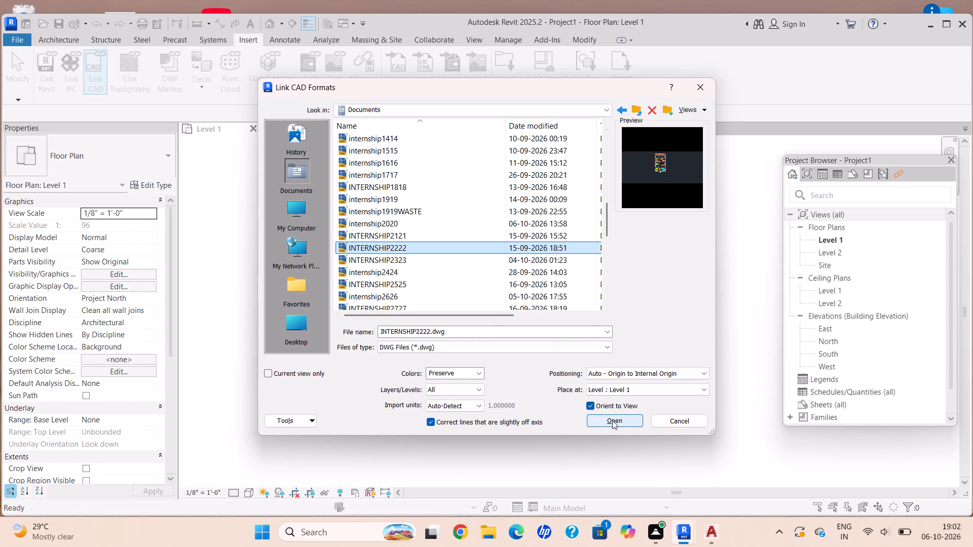
{"action": "left_click", "coordinate": [612, 420]}
Examine the linked CAD plan's rooms, doors, stair and entry on Level 1.
{"action": "scroll", "coordinate": [444, 239], "scroll_direction": "up", "scroll_amount": 4}
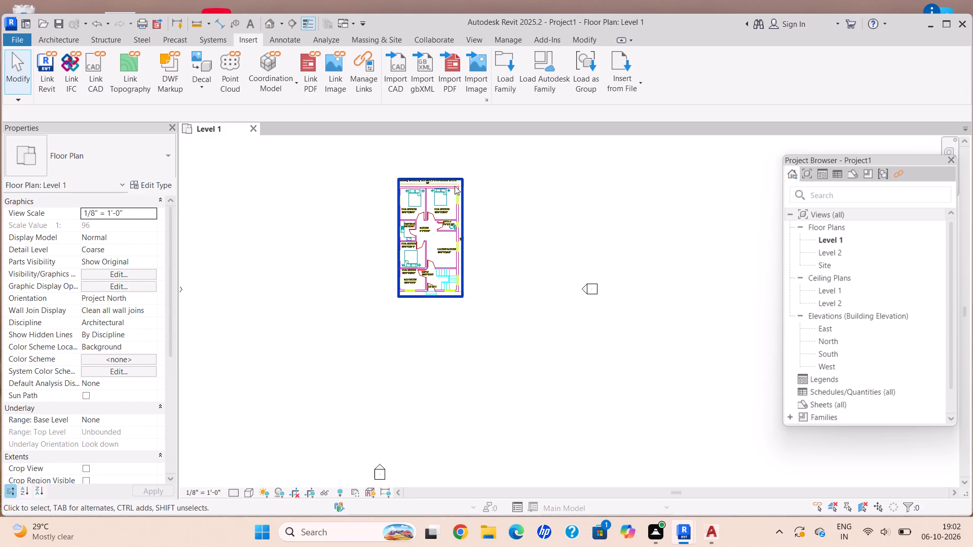
{"action": "scroll", "coordinate": [375, 173], "scroll_direction": "up", "scroll_amount": 6}
{"action": "scroll", "coordinate": [556, 334], "scroll_direction": "up", "scroll_amount": 1}
{"action": "scroll", "coordinate": [553, 340], "scroll_direction": "down", "scroll_amount": 2}
{"action": "scroll", "coordinate": [552, 342], "scroll_direction": "up", "scroll_amount": 4}
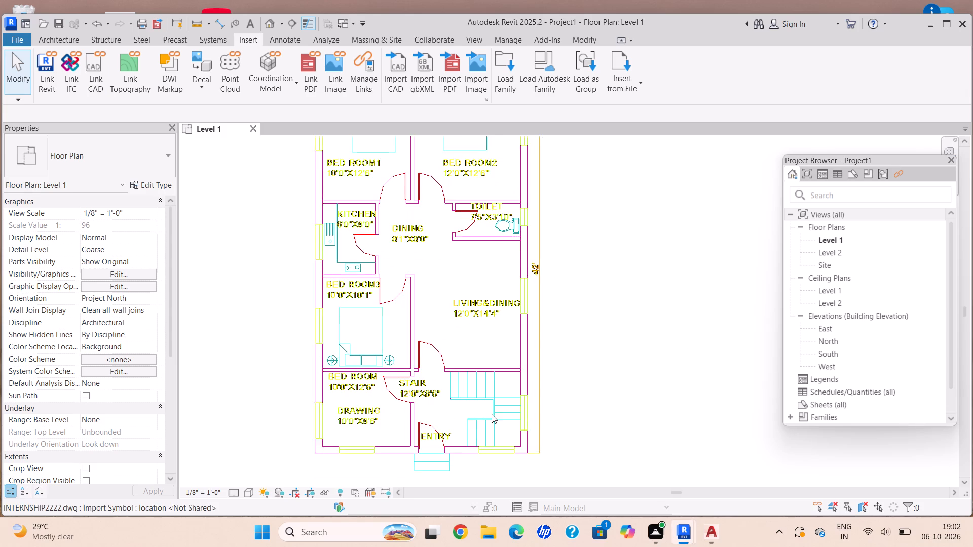
{"action": "scroll", "coordinate": [473, 401], "scroll_direction": "down", "scroll_amount": 1}
{"action": "scroll", "coordinate": [439, 311], "scroll_direction": "down", "scroll_amount": 1}
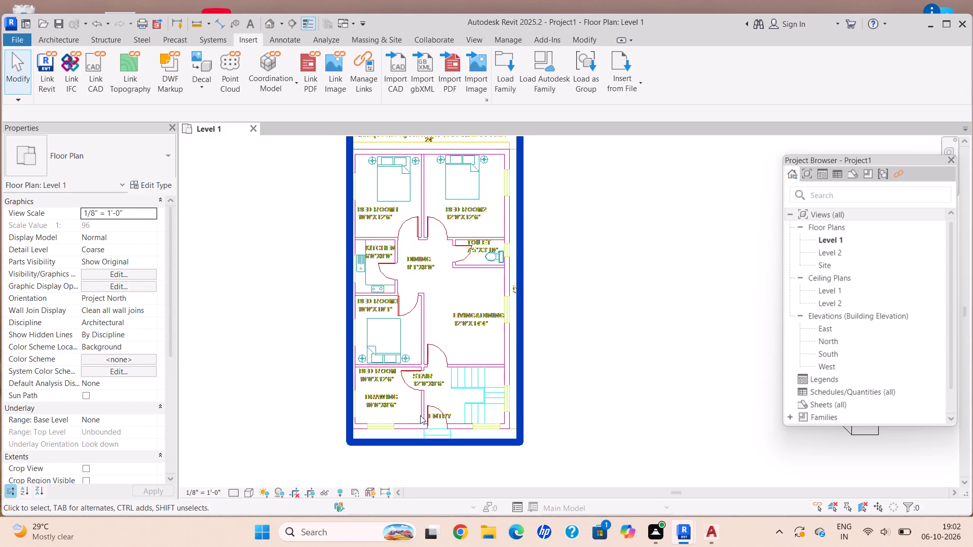
{"action": "scroll", "coordinate": [417, 411], "scroll_direction": "up", "scroll_amount": 7}
{"action": "scroll", "coordinate": [418, 312], "scroll_direction": "down", "scroll_amount": 1}
{"action": "scroll", "coordinate": [418, 312], "scroll_direction": "up", "scroll_amount": 1}
{"action": "scroll", "coordinate": [418, 312], "scroll_direction": "down", "scroll_amount": 1}
{"action": "scroll", "coordinate": [418, 312], "scroll_direction": "up", "scroll_amount": 1}
{"action": "middle_click_drag", "start_coordinate": [414, 308], "coordinate": [416, 402]}
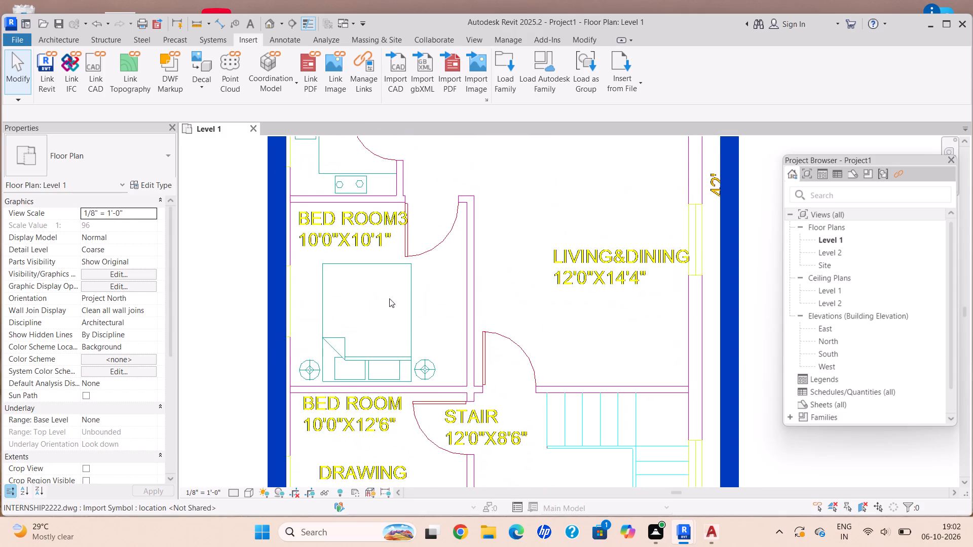
Examine the linked CAD plan on Level 1 from the kitchen and dining area down to the stair, drawing room and entry.
{"action": "scroll", "coordinate": [389, 292], "scroll_direction": "down", "scroll_amount": 4}
{"action": "middle_click_drag", "start_coordinate": [389, 300], "coordinate": [397, 356]}
{"action": "scroll", "coordinate": [405, 260], "scroll_direction": "up", "scroll_amount": 6}
{"action": "scroll", "coordinate": [457, 226], "scroll_direction": "down", "scroll_amount": 4}
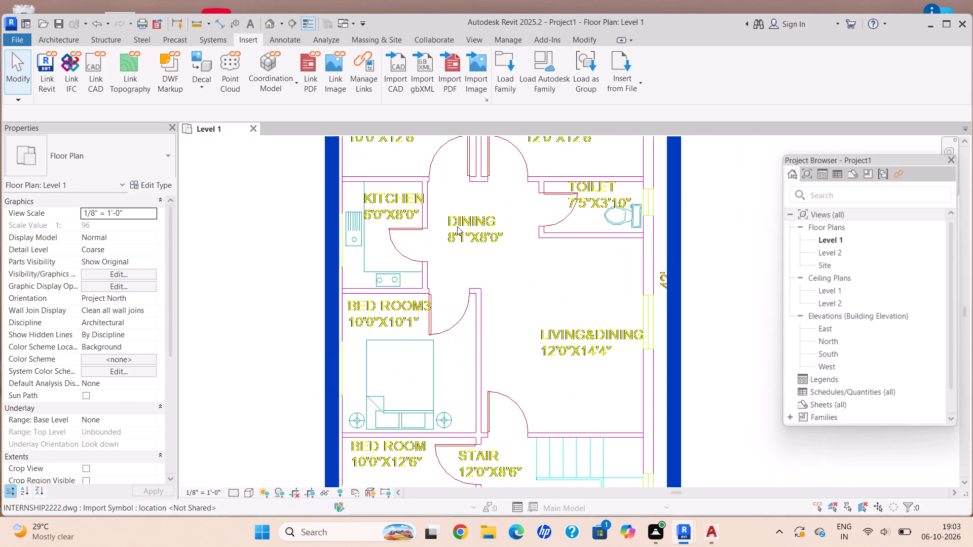
{"action": "middle_click_drag", "start_coordinate": [458, 224], "coordinate": [370, 197]}
{"action": "middle_click_drag", "start_coordinate": [356, 396], "coordinate": [356, 218]}
{"action": "scroll", "coordinate": [356, 384], "scroll_direction": "up", "scroll_amount": 1}
{"action": "scroll", "coordinate": [321, 339], "scroll_direction": "up", "scroll_amount": 2}
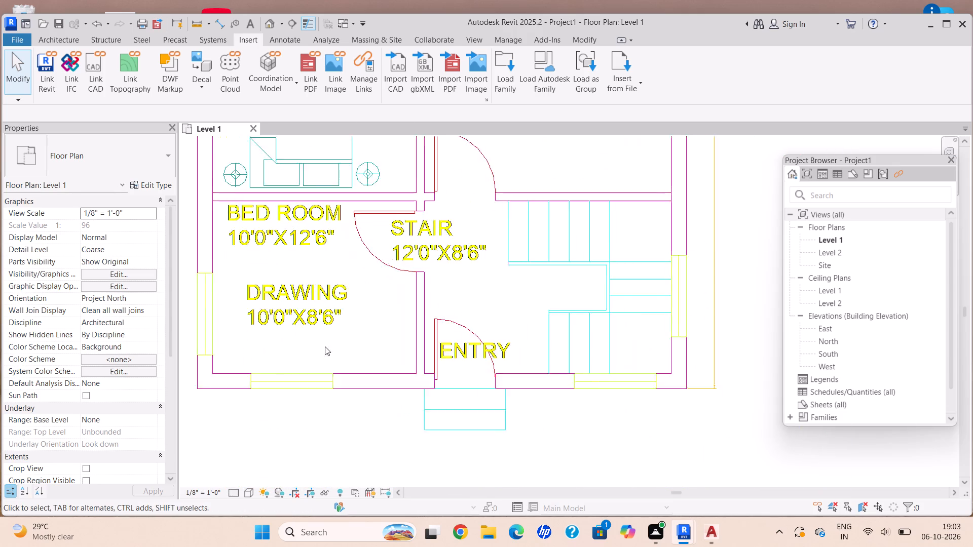
{"action": "scroll", "coordinate": [325, 346], "scroll_direction": "up", "scroll_amount": 1}
Switch to AutoCAD and review the whole house plan in the source drawing INTERNSHIP2222.dwg, returning to Revit when done.
{"action": "left_click", "coordinate": [752, 485]}
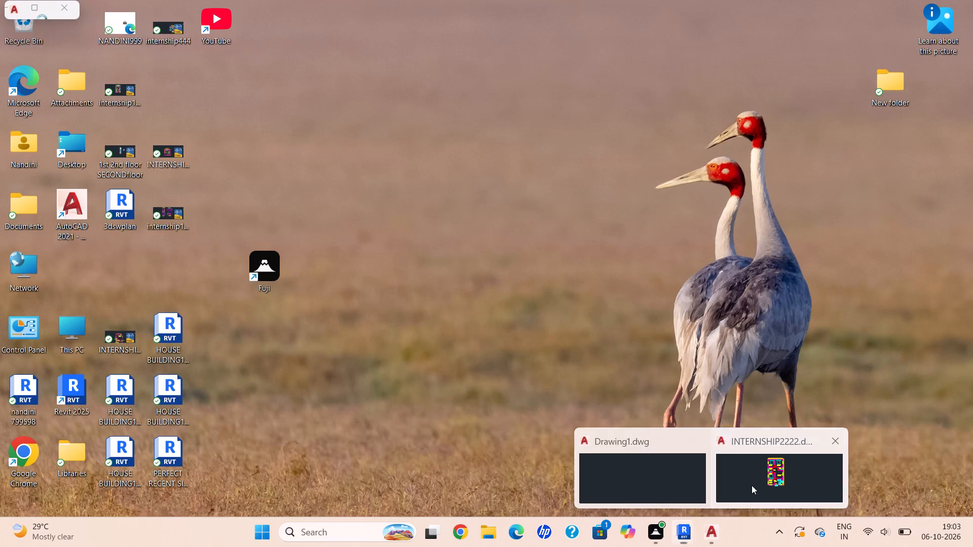
{"action": "scroll", "coordinate": [413, 334], "scroll_direction": "up", "scroll_amount": 2}
{"action": "scroll", "coordinate": [413, 316], "scroll_direction": "down", "scroll_amount": 2}
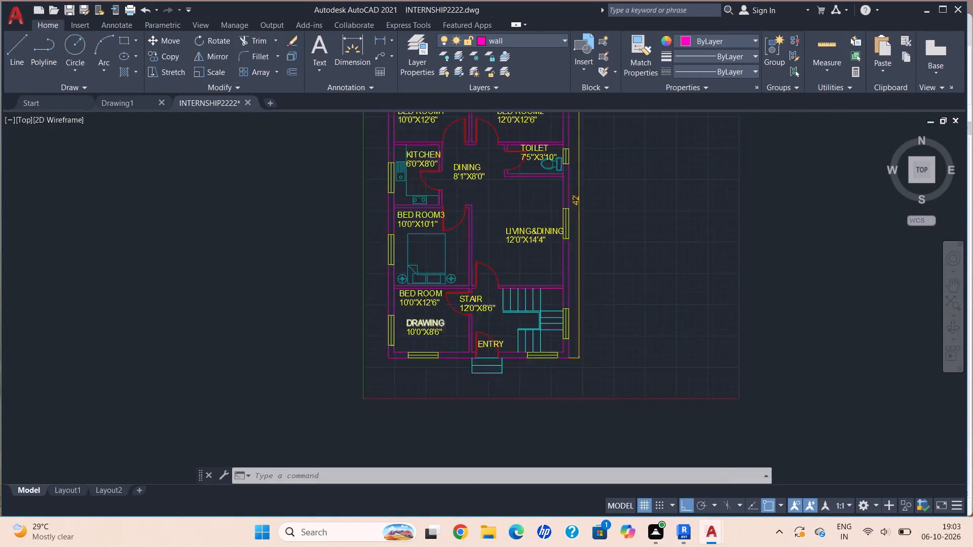
{"action": "scroll", "coordinate": [422, 320], "scroll_direction": "up", "scroll_amount": 1}
{"action": "scroll", "coordinate": [421, 320], "scroll_direction": "down", "scroll_amount": 1}
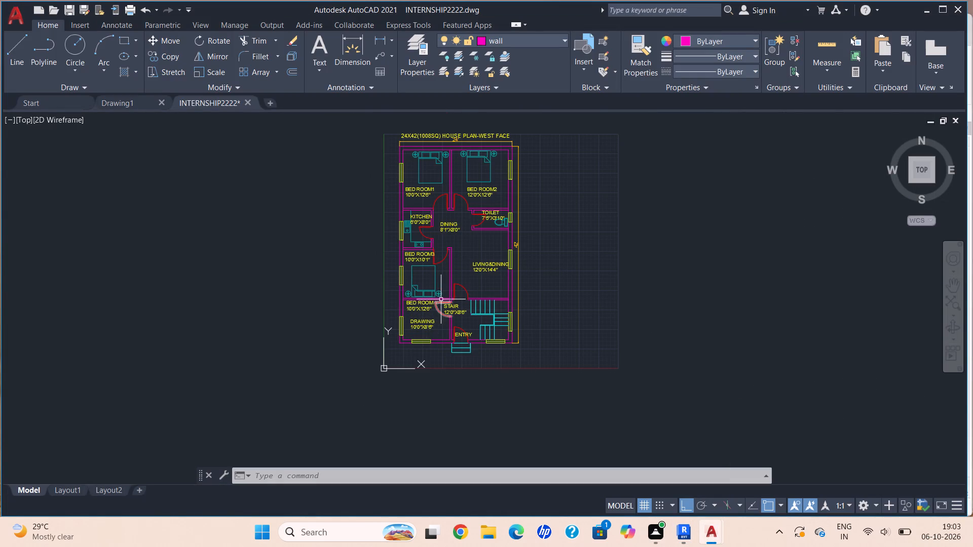
{"action": "left_click", "coordinate": [925, 13]}
Start the Wall tool at the bedroom end of the linked Level 1 plan, using the Basic Wall type Generic - 8".
{"action": "scroll", "coordinate": [531, 325], "scroll_direction": "down", "scroll_amount": 7}
{"action": "scroll", "coordinate": [510, 265], "scroll_direction": "up", "scroll_amount": 1}
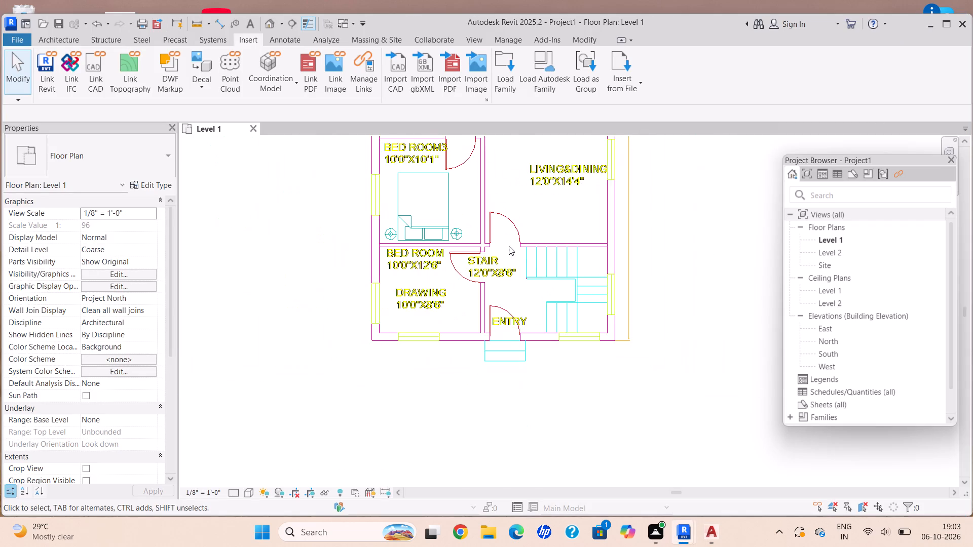
{"action": "middle_click_drag", "start_coordinate": [509, 231], "coordinate": [467, 452]}
{"action": "scroll", "coordinate": [542, 316], "scroll_direction": "down", "scroll_amount": 4}
{"action": "middle_click_drag", "start_coordinate": [538, 311], "coordinate": [532, 321]}
{"action": "scroll", "coordinate": [394, 206], "scroll_direction": "up", "scroll_amount": 4}
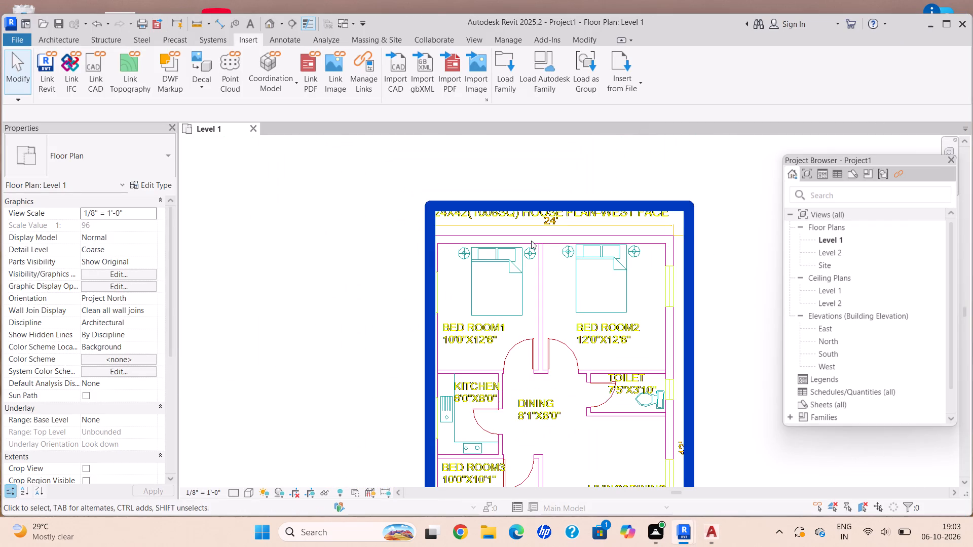
{"action": "middle_click_drag", "start_coordinate": [578, 253], "coordinate": [486, 217]}
{"action": "scroll", "coordinate": [573, 251], "scroll_direction": "up", "scroll_amount": 2}
{"action": "scroll", "coordinate": [350, 168], "scroll_direction": "up", "scroll_amount": 2}
{"action": "scroll", "coordinate": [350, 168], "scroll_direction": "down", "scroll_amount": 1}
{"action": "scroll", "coordinate": [350, 168], "scroll_direction": "up", "scroll_amount": 1}
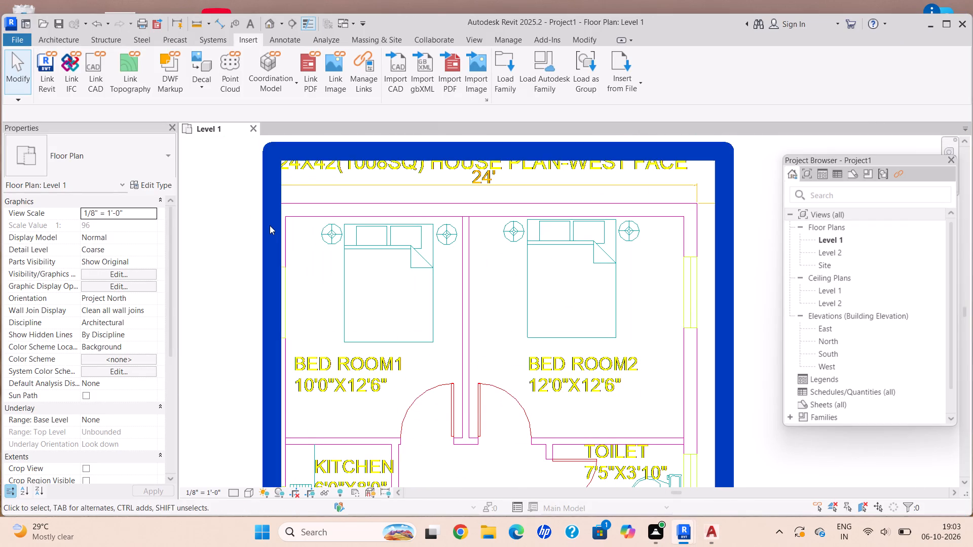
{"action": "left_click", "coordinate": [51, 35]}
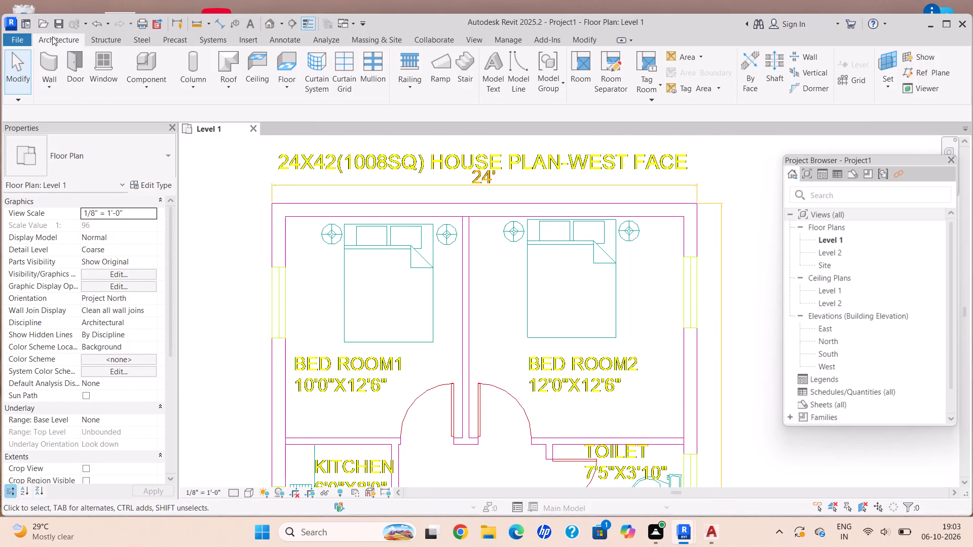
{"action": "left_click", "coordinate": [52, 86]}
{"action": "left_click", "coordinate": [93, 105]}
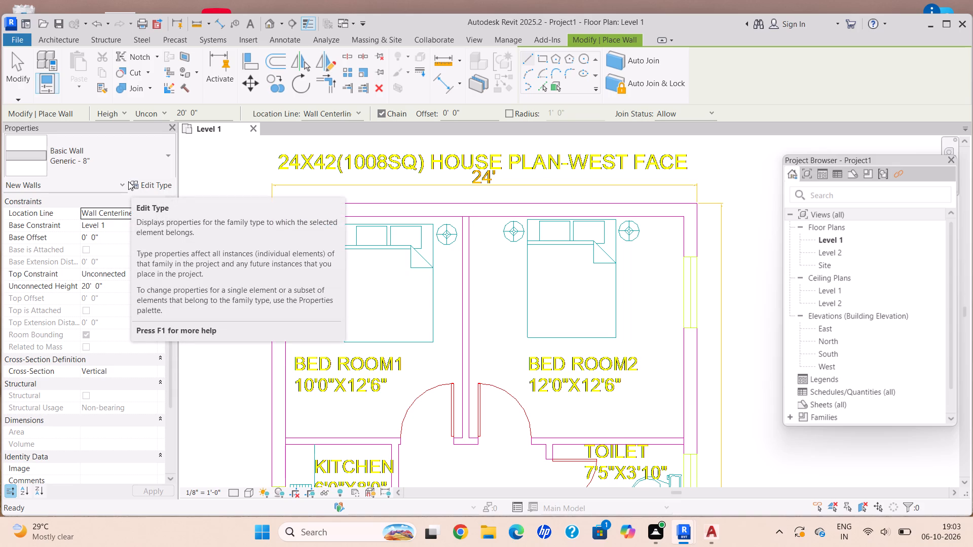
{"action": "left_click", "coordinate": [103, 160]}
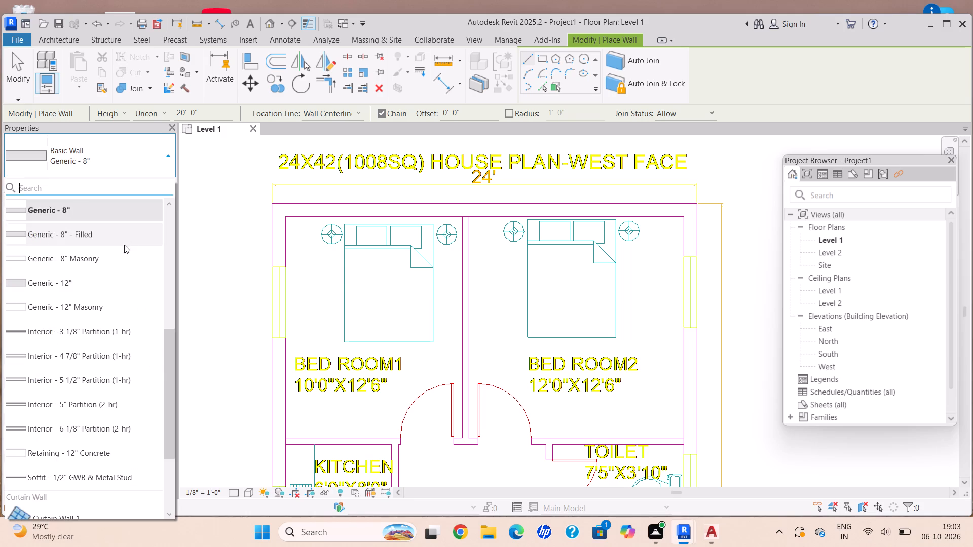
{"action": "left_click", "coordinate": [104, 218]}
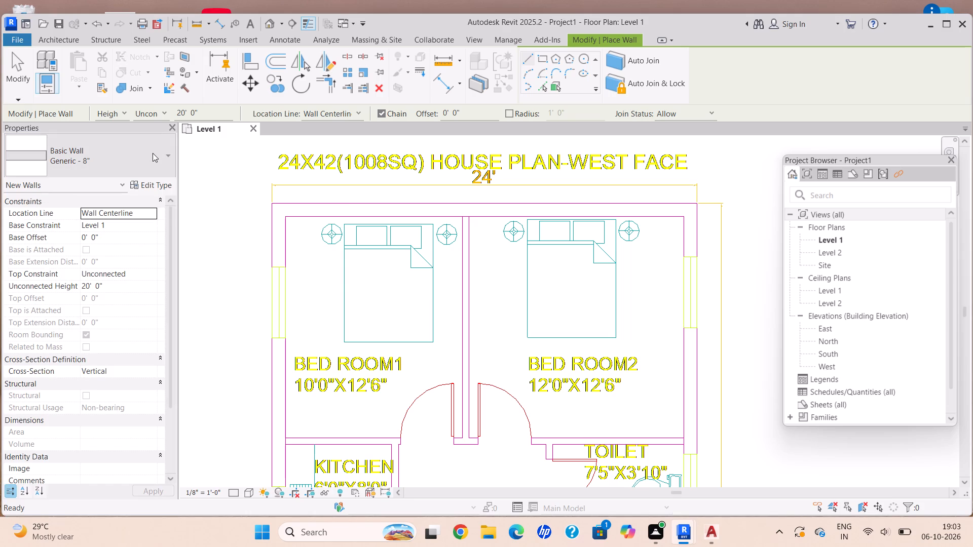
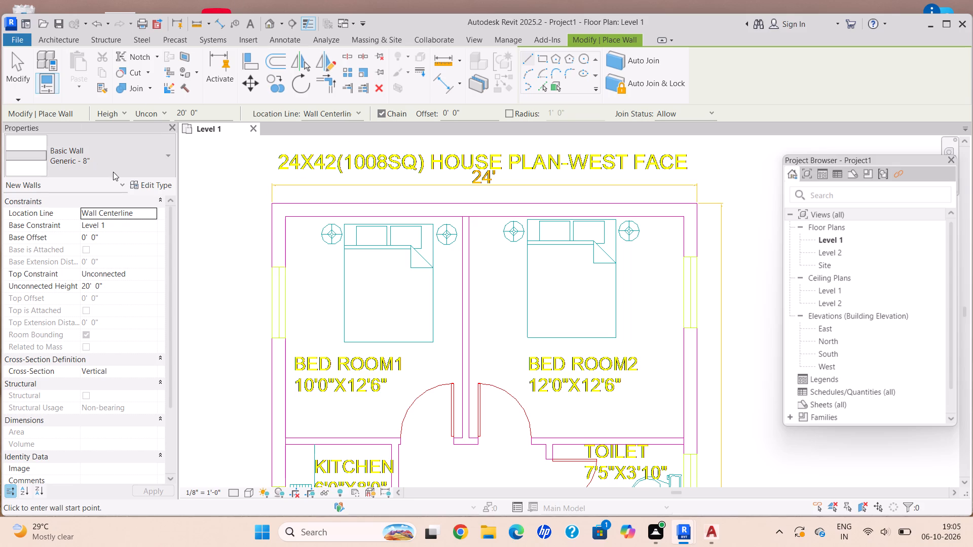
Edit the Generic - 8" wall type's assembly and set the Structure [1] layer thickness to 9".
{"action": "left_click", "coordinate": [157, 183]}
{"action": "left_click", "coordinate": [713, 190]}
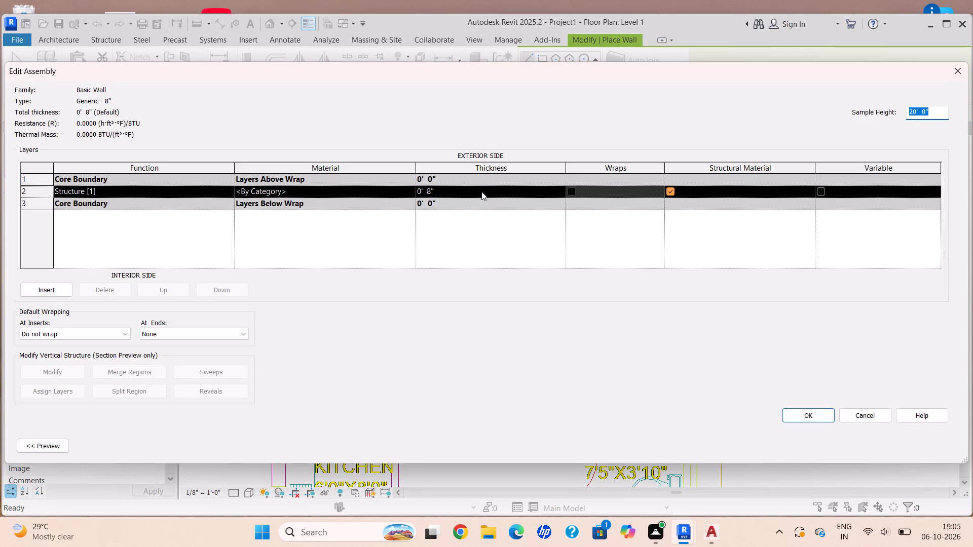
{"action": "left_click", "coordinate": [481, 191]}
{"action": "key", "text": "BackSpace"}
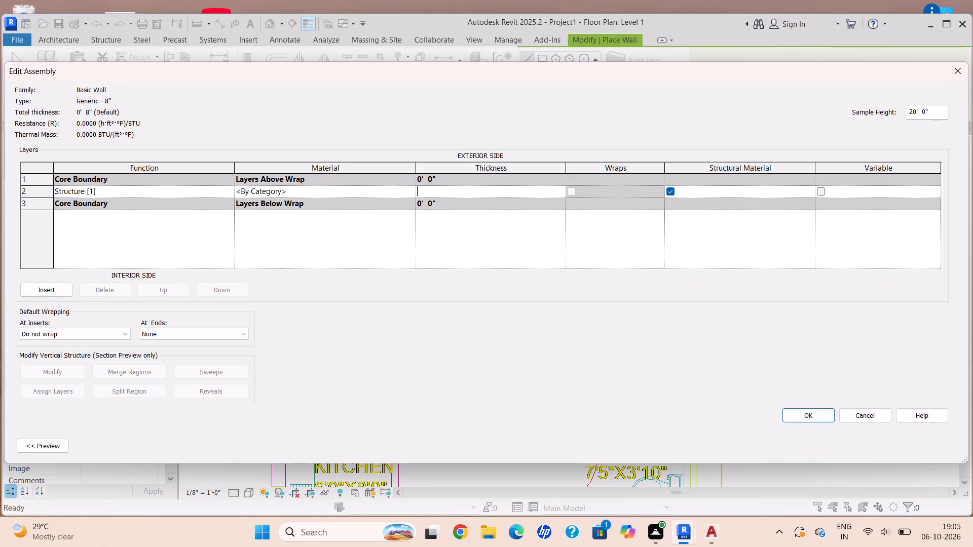
{"action": "type", "text": "98"}
{"action": "key", "text": "shift+quotedbl"}
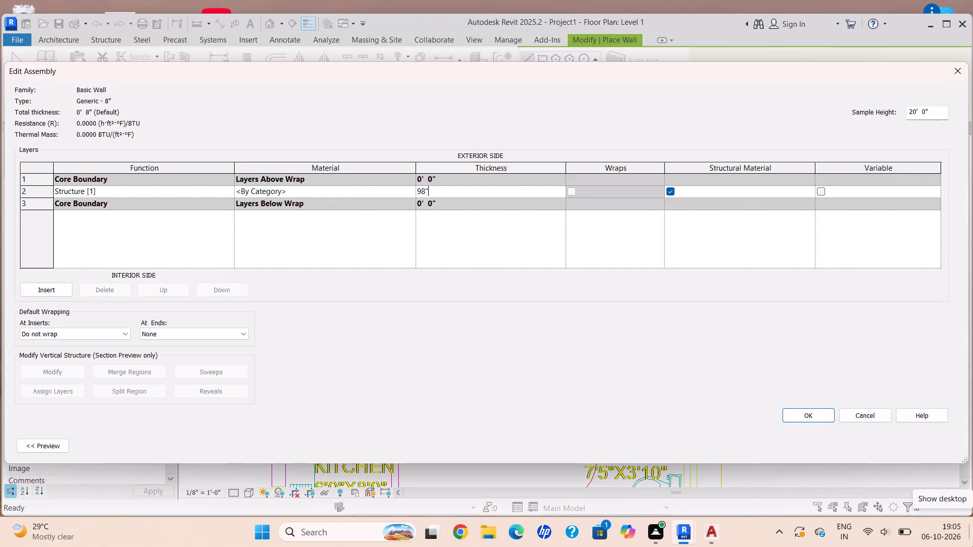
{"action": "key", "text": "BackSpace"}
{"action": "key", "text": "BackSpace"}
{"action": "key", "text": "BackSpace"}
{"action": "key", "text": "BackSpace"}
{"action": "key", "text": "BackSpace"}
{"action": "key", "text": "BackSpace"}
{"action": "key", "text": "BackSpace"}
{"action": "key", "text": "BackSpace"}
{"action": "key", "text": "BackSpace"}
{"action": "key", "text": "BackSpace"}
{"action": "key", "text": "BackSpace"}
{"action": "key", "text": "BackSpace"}
{"action": "type", "text": "9\""}
{"action": "key", "text": "Return"}
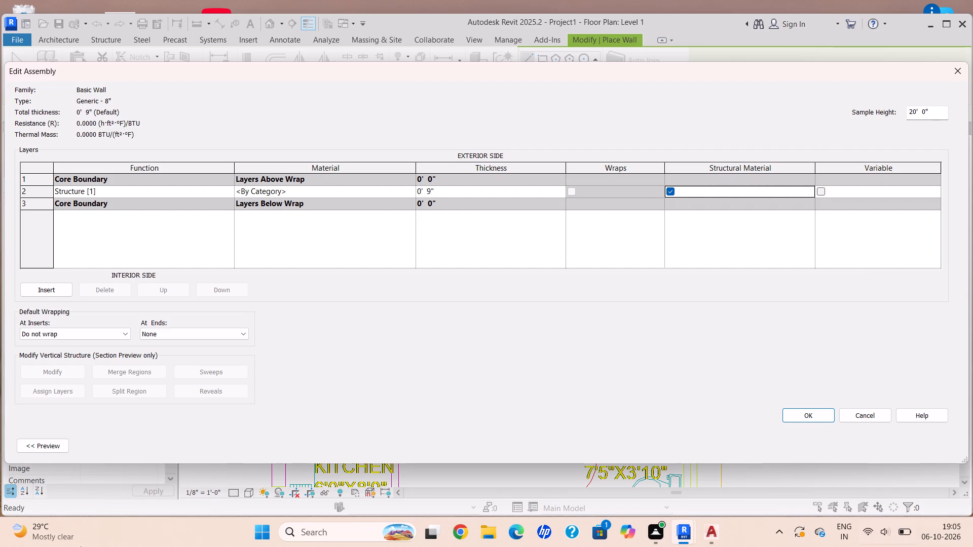
Set the wall assembly's sample height to 10'.
{"action": "left_click", "coordinate": [940, 112]}
{"action": "key", "text": "BackSpace"}
{"action": "key", "text": "BackSpace"}
{"action": "key", "text": "BackSpace"}
{"action": "key", "text": "BackSpace"}
{"action": "key", "text": "BackSpace"}
{"action": "key", "text": "BackSpace"}
{"action": "key", "text": "BackSpace"}
{"action": "key", "text": "BackSpace"}
{"action": "key", "text": "BackSpace"}
{"action": "key", "text": "BackSpace"}
{"action": "key", "text": "BackSpace"}
{"action": "key", "text": "BackSpace"}
{"action": "key", "text": "BackSpace"}
{"action": "key", "text": "BackSpace"}
{"action": "type", "text": "10'"}
{"action": "key", "text": "Return"}
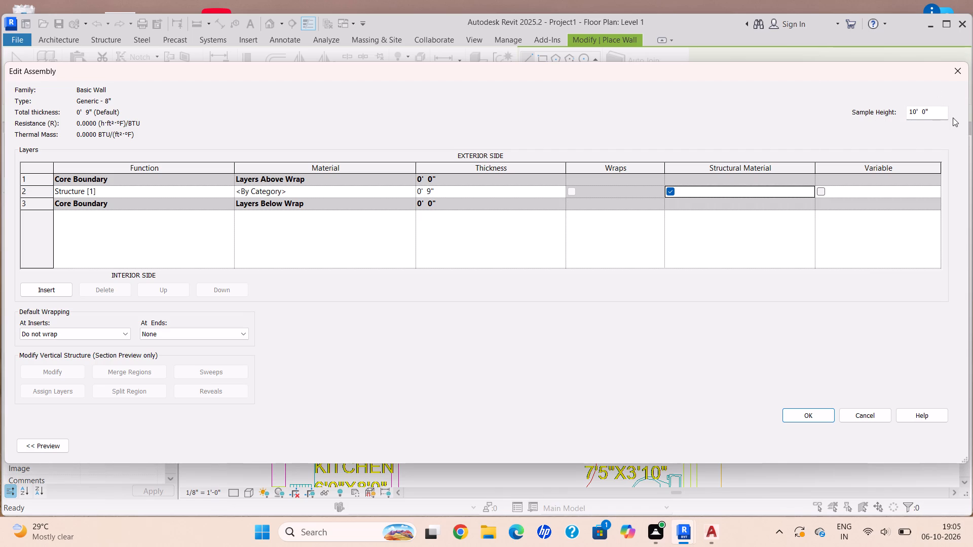
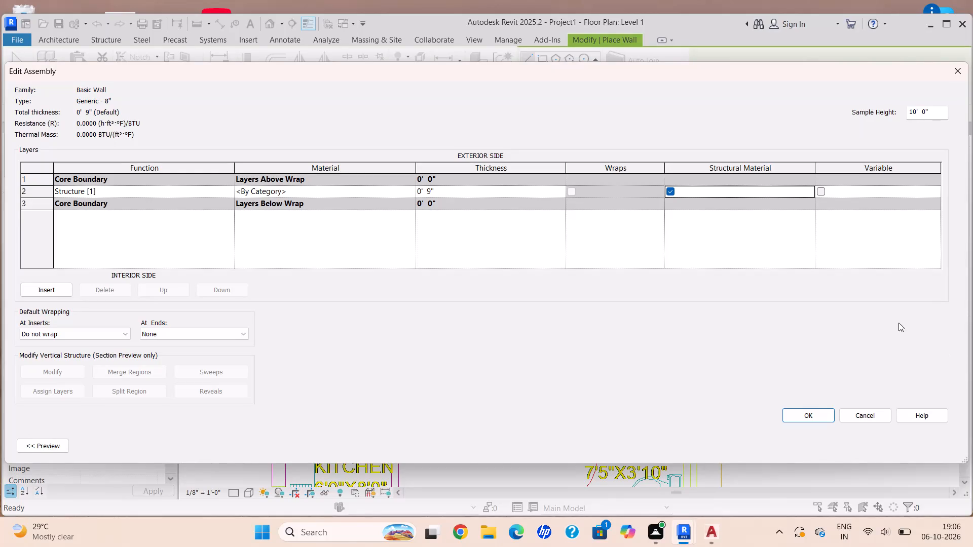
Accept the edited wall assembly and apply the Generic - 8" type properties.
{"action": "left_click", "coordinate": [811, 419]}
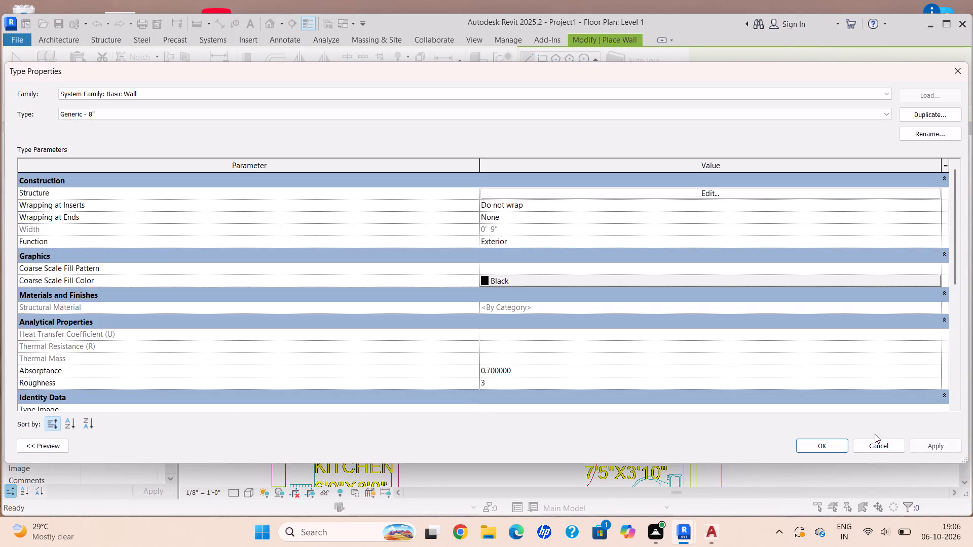
{"action": "left_click", "coordinate": [925, 444]}
{"action": "left_click", "coordinate": [828, 448]}
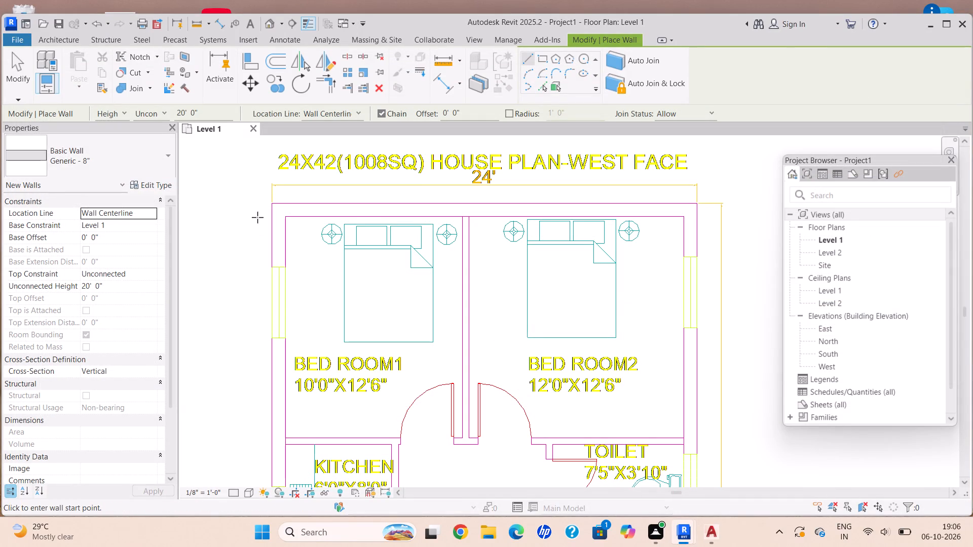
Set the new wall's location line to Finish Face: Exterior.
{"action": "left_click", "coordinate": [155, 213]}
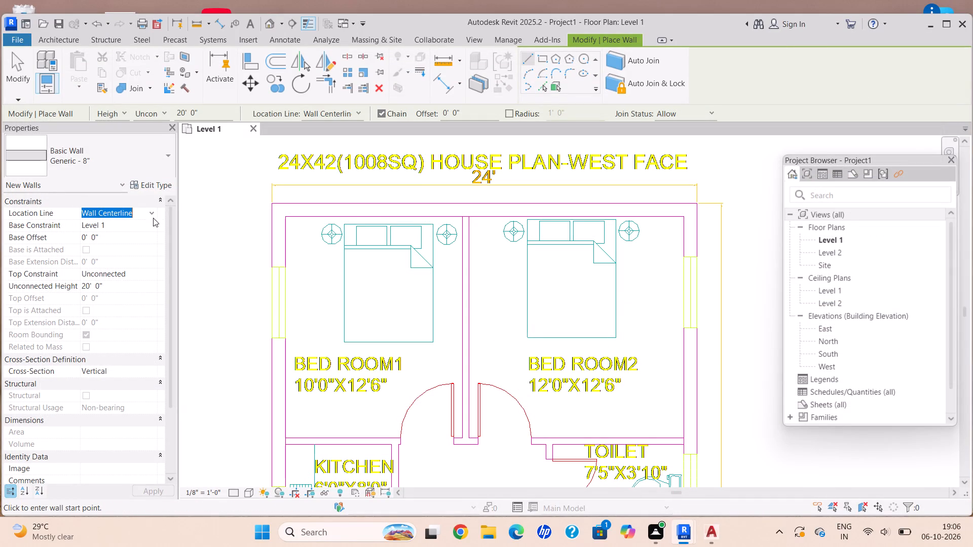
{"action": "left_click", "coordinate": [138, 246]}
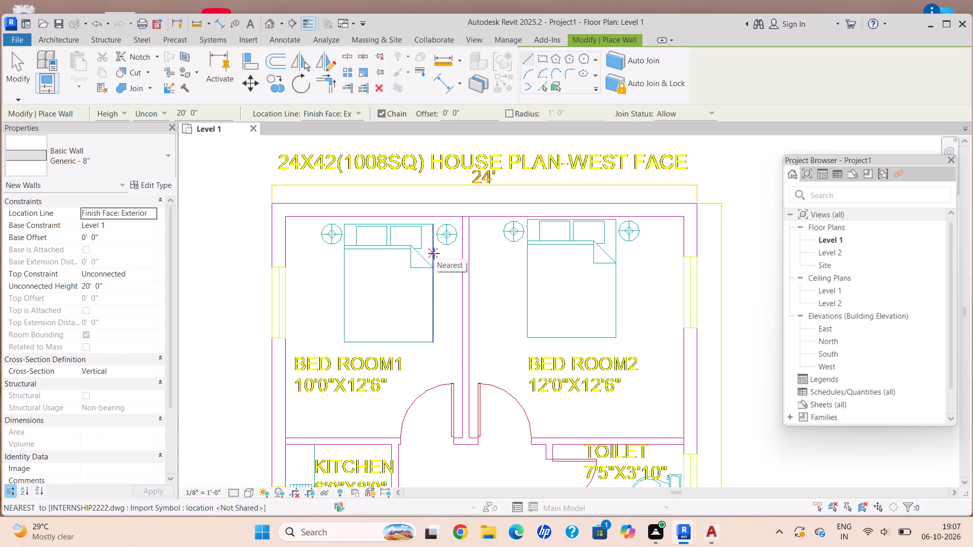
Draw the exterior wall, about 24' long, along the outer CAD line behind Bed Room 1 and Bed Room 2, starting at the Bed Room 1 corner.
{"action": "scroll", "coordinate": [257, 205], "scroll_direction": "up", "scroll_amount": 2}
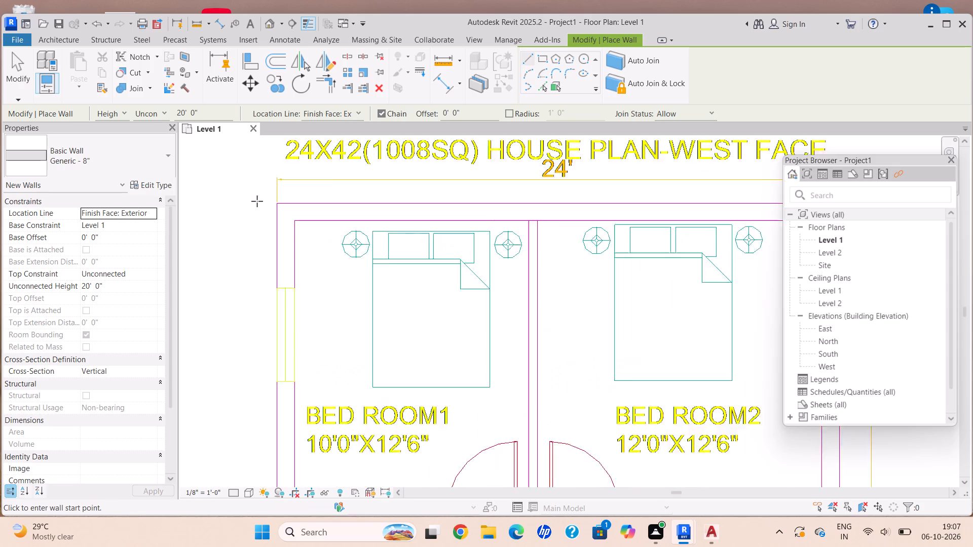
{"action": "scroll", "coordinate": [257, 201], "scroll_direction": "up", "scroll_amount": 4}
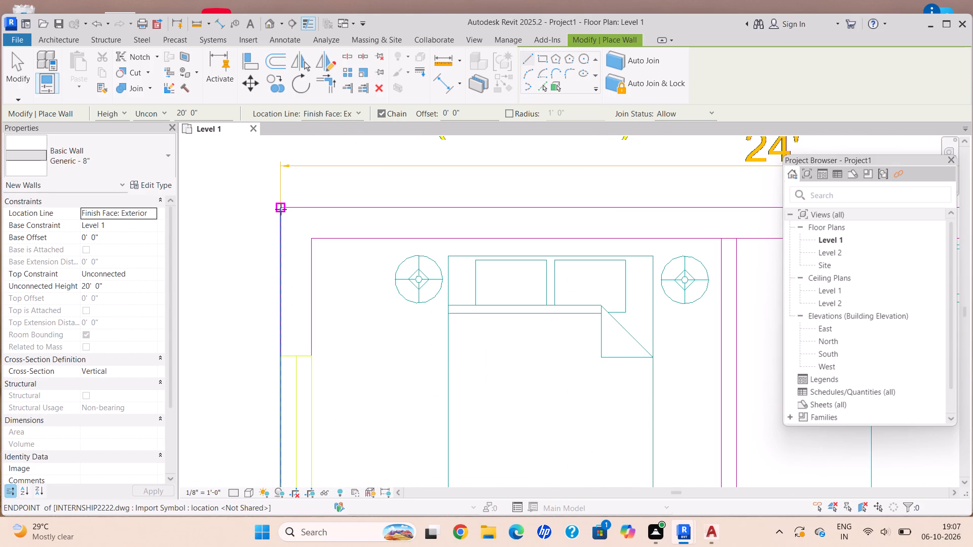
{"action": "left_click", "coordinate": [281, 209]}
{"action": "middle_click_drag", "start_coordinate": [615, 196], "coordinate": [357, 228]}
{"action": "scroll", "coordinate": [571, 202], "scroll_direction": "down", "scroll_amount": 1}
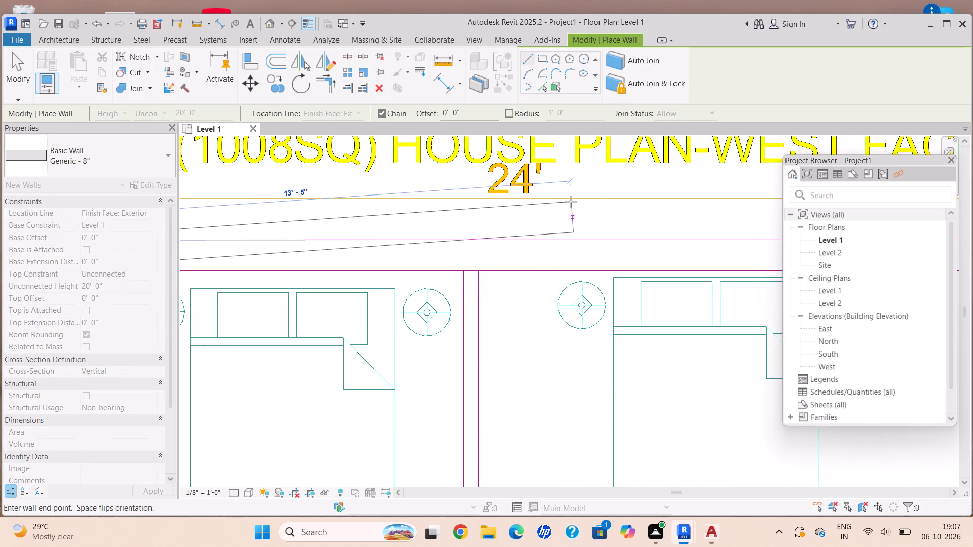
{"action": "scroll", "coordinate": [571, 202], "scroll_direction": "up", "scroll_amount": 1}
{"action": "scroll", "coordinate": [571, 202], "scroll_direction": "down", "scroll_amount": 2}
{"action": "middle_click_drag", "start_coordinate": [571, 202], "coordinate": [356, 242]}
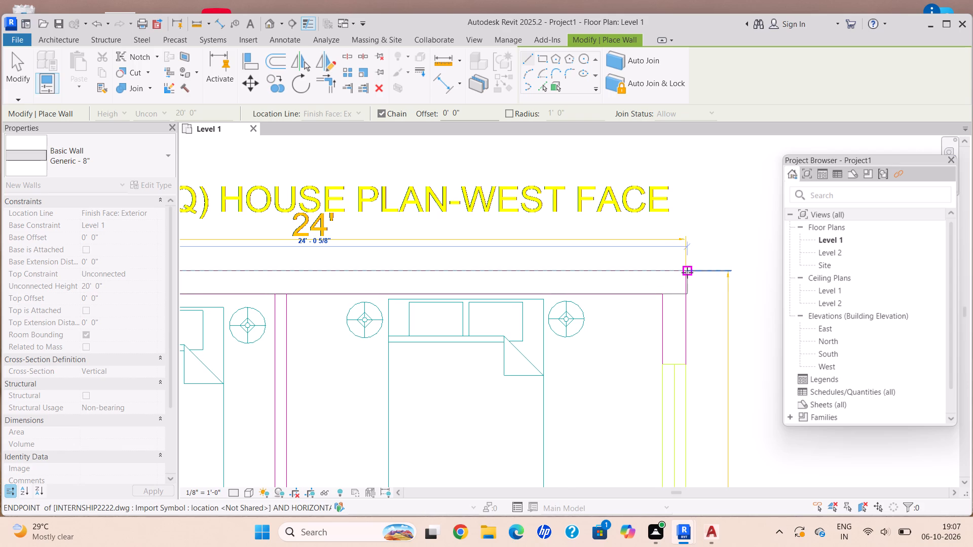
{"action": "left_click", "coordinate": [686, 272]}
Continue the chained exterior wall down the Toilet, Living & Dining and Stair side to the plan's lower outer corner.
{"action": "scroll", "coordinate": [687, 400], "scroll_direction": "down", "scroll_amount": 1}
{"action": "middle_click_drag", "start_coordinate": [689, 402], "coordinate": [618, 165]}
{"action": "scroll", "coordinate": [618, 396], "scroll_direction": "down", "scroll_amount": 3}
{"action": "middle_click_drag", "start_coordinate": [612, 409], "coordinate": [533, 108]}
{"action": "scroll", "coordinate": [534, 306], "scroll_direction": "down", "scroll_amount": 1}
{"action": "scroll", "coordinate": [532, 320], "scroll_direction": "up", "scroll_amount": 1}
{"action": "middle_click_drag", "start_coordinate": [532, 324], "coordinate": [451, 17]}
{"action": "scroll", "coordinate": [458, 373], "scroll_direction": "down", "scroll_amount": 1}
{"action": "scroll", "coordinate": [457, 377], "scroll_direction": "up", "scroll_amount": 2}
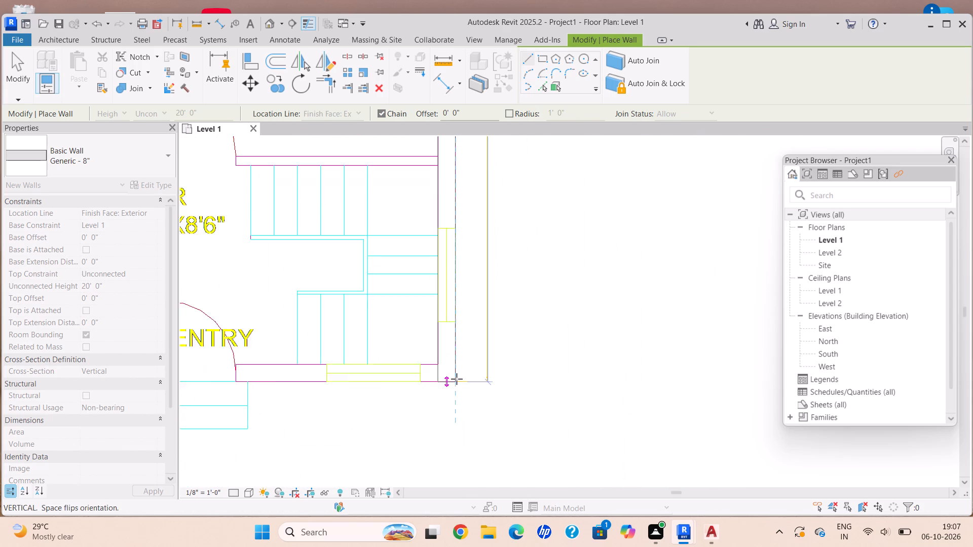
{"action": "scroll", "coordinate": [457, 379], "scroll_direction": "up", "scroll_amount": 3}
{"action": "left_click", "coordinate": [457, 383]}
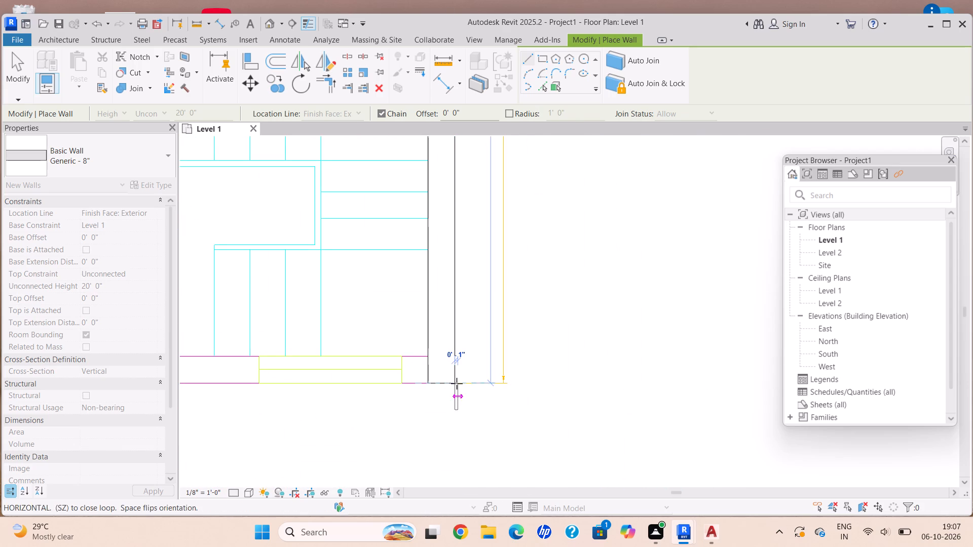
Continue the exterior wall 24' along the Entry and Drawing room side to the outer corner of the Drawing room.
{"action": "scroll", "coordinate": [285, 393], "scroll_direction": "up", "scroll_amount": 1}
{"action": "scroll", "coordinate": [285, 393], "scroll_direction": "down", "scroll_amount": 4}
{"action": "middle_click_drag", "start_coordinate": [285, 393], "coordinate": [732, 367]}
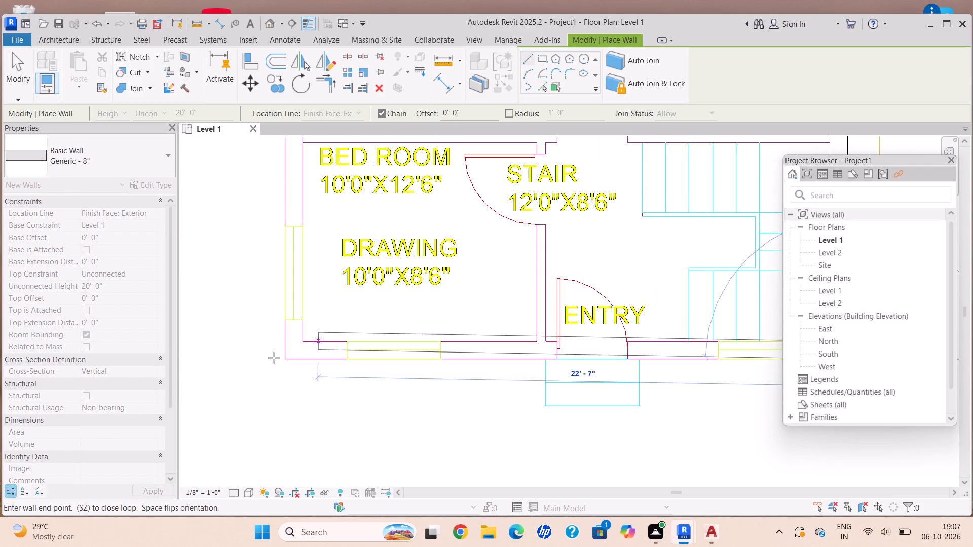
{"action": "scroll", "coordinate": [308, 345], "scroll_direction": "up", "scroll_amount": 1}
{"action": "scroll", "coordinate": [308, 345], "scroll_direction": "down", "scroll_amount": 1}
{"action": "scroll", "coordinate": [308, 345], "scroll_direction": "up", "scroll_amount": 2}
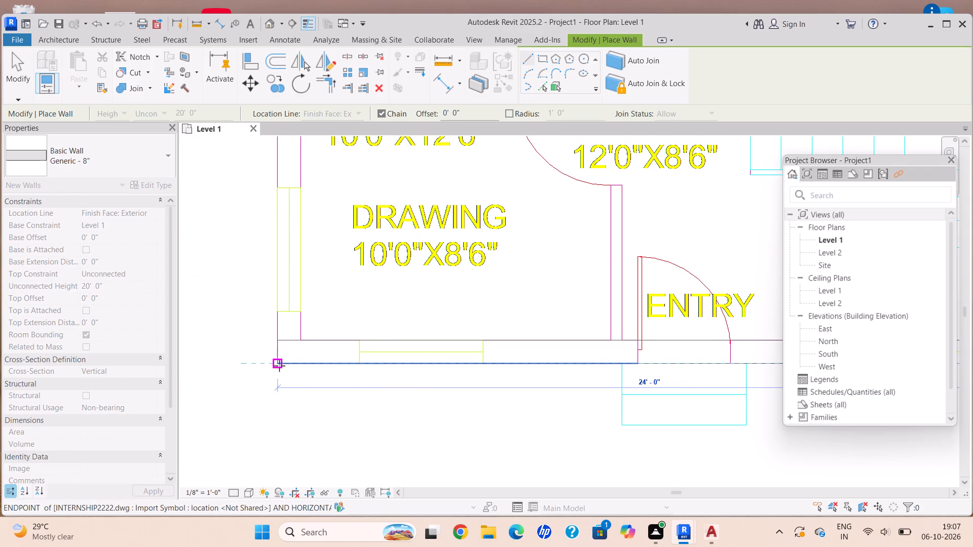
{"action": "left_click", "coordinate": [279, 361]}
Close the exterior wall loop along the Drawing, Bed Room 3, Kitchen and Bed Room 1 side, back at the chain's starting corner.
{"action": "middle_click_drag", "start_coordinate": [260, 227], "coordinate": [261, 227]}
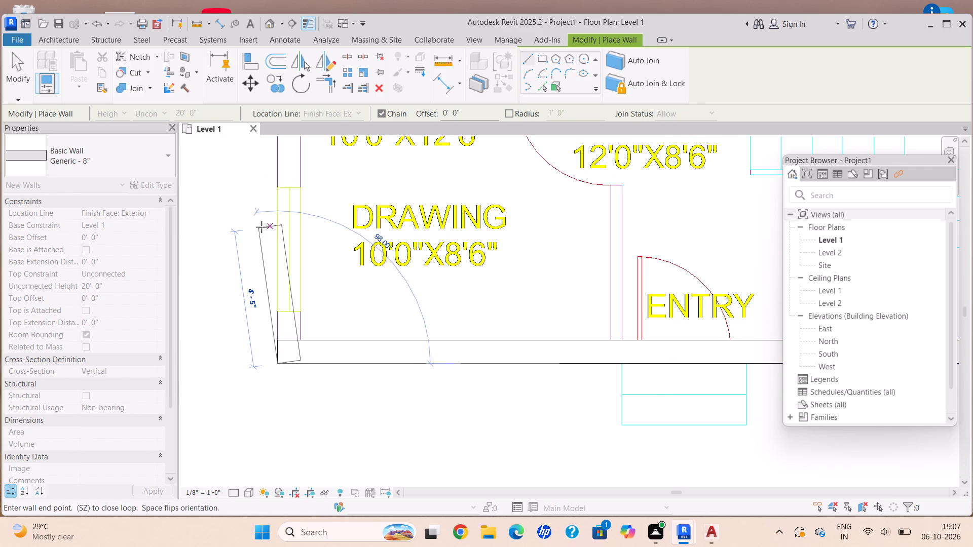
{"action": "middle_click_drag", "start_coordinate": [261, 227], "coordinate": [318, 427]}
{"action": "scroll", "coordinate": [311, 225], "scroll_direction": "down", "scroll_amount": 4}
{"action": "middle_click_drag", "start_coordinate": [311, 223], "coordinate": [329, 459]}
{"action": "middle_click_drag", "start_coordinate": [316, 254], "coordinate": [314, 468]}
{"action": "middle_click_drag", "start_coordinate": [342, 252], "coordinate": [347, 270]}
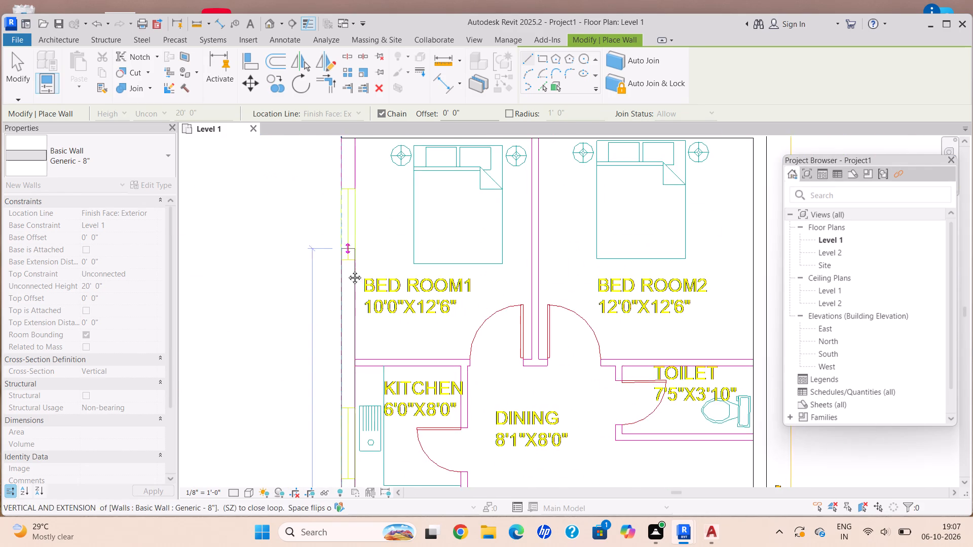
{"action": "middle_click_drag", "start_coordinate": [347, 270], "coordinate": [334, 493]}
{"action": "scroll", "coordinate": [331, 351], "scroll_direction": "up", "scroll_amount": 8}
{"action": "scroll", "coordinate": [337, 370], "scroll_direction": "down", "scroll_amount": 1}
{"action": "scroll", "coordinate": [337, 370], "scroll_direction": "up", "scroll_amount": 1}
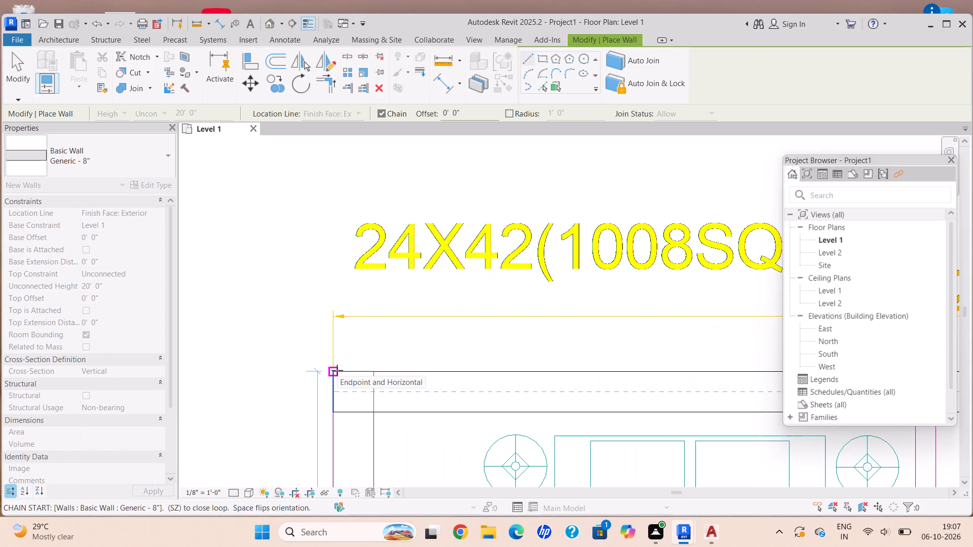
{"action": "left_click", "coordinate": [332, 370]}
Review the exterior wall outline against the CAD plan and examine the interior partition layout.
{"action": "scroll", "coordinate": [488, 379], "scroll_direction": "down", "scroll_amount": 4}
{"action": "scroll", "coordinate": [488, 379], "scroll_direction": "up", "scroll_amount": 1}
{"action": "middle_click_drag", "start_coordinate": [488, 379], "coordinate": [190, 186]}
{"action": "scroll", "coordinate": [285, 237], "scroll_direction": "down", "scroll_amount": 3}
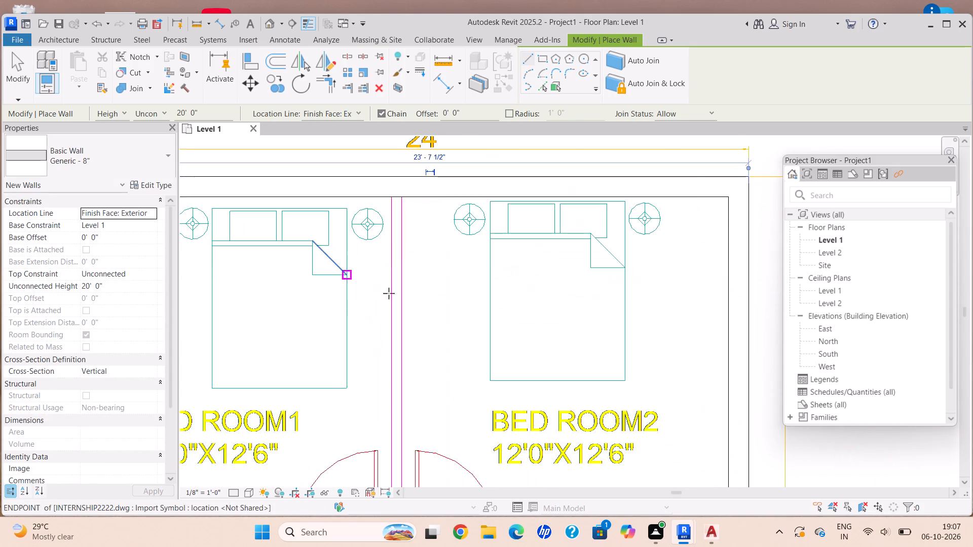
{"action": "scroll", "coordinate": [389, 293], "scroll_direction": "down", "scroll_amount": 3}
{"action": "scroll", "coordinate": [423, 306], "scroll_direction": "up", "scroll_amount": 1}
{"action": "middle_click_drag", "start_coordinate": [423, 307], "coordinate": [415, 210]}
{"action": "scroll", "coordinate": [473, 302], "scroll_direction": "down", "scroll_amount": 3}
{"action": "middle_click_drag", "start_coordinate": [467, 288], "coordinate": [426, 96]}
{"action": "middle_click_drag", "start_coordinate": [419, 304], "coordinate": [439, 256]}
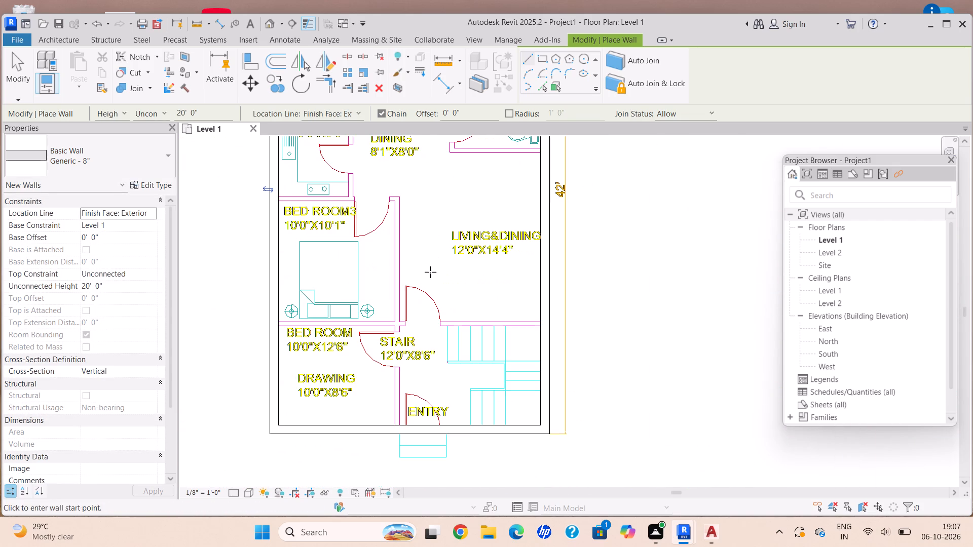
{"action": "middle_click_drag", "start_coordinate": [365, 292], "coordinate": [397, 316]}
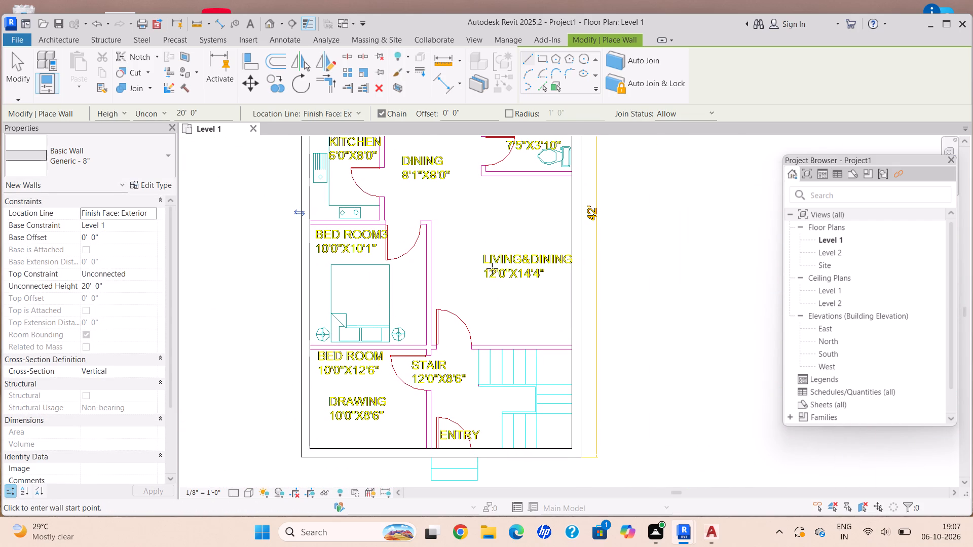
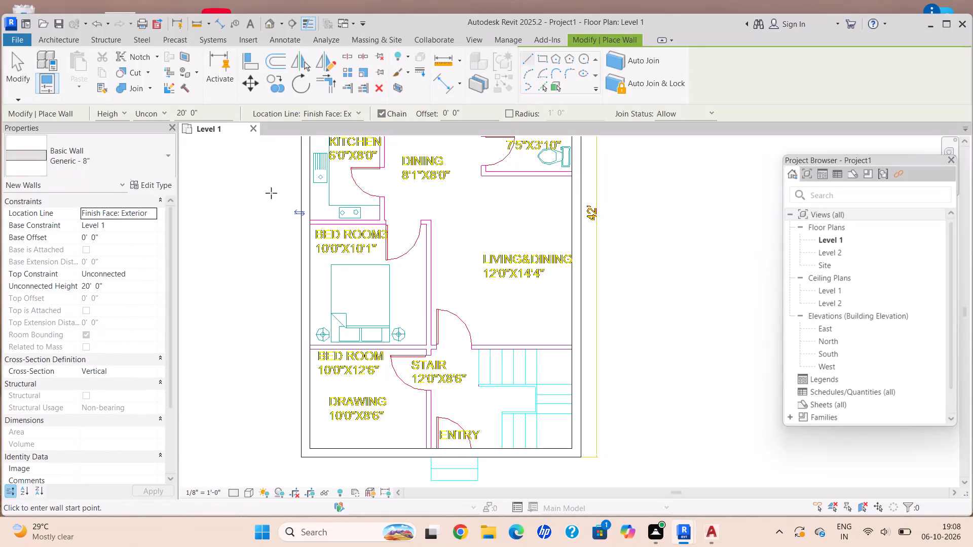
Start an architectural wall using the Generic - 5" basic wall type for the interior partitions.
{"action": "left_click", "coordinate": [59, 42]}
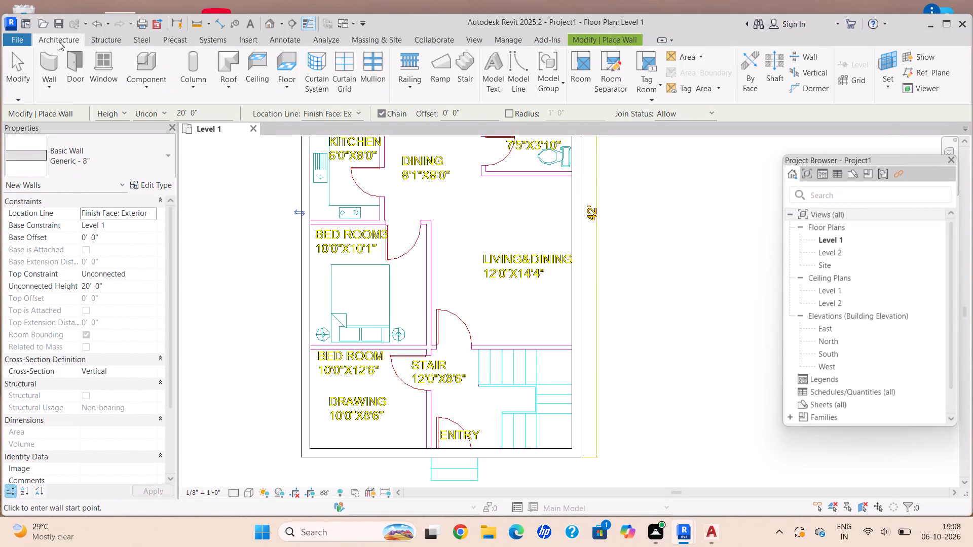
{"action": "left_click", "coordinate": [49, 90]}
{"action": "left_click", "coordinate": [79, 108]}
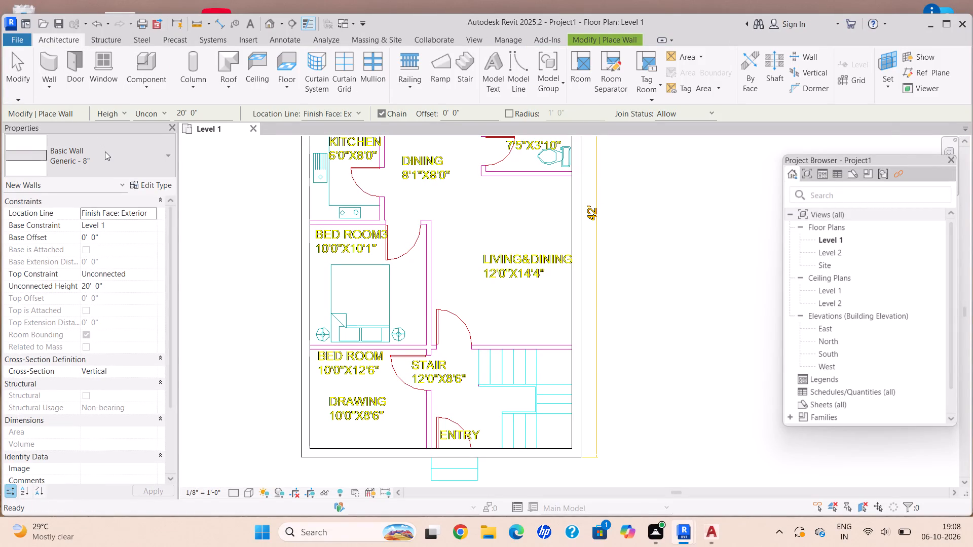
{"action": "left_click", "coordinate": [100, 152]}
{"action": "scroll", "coordinate": [79, 264], "scroll_direction": "down", "scroll_amount": 2}
{"action": "scroll", "coordinate": [82, 270], "scroll_direction": "up", "scroll_amount": 1}
{"action": "scroll", "coordinate": [84, 272], "scroll_direction": "down", "scroll_amount": 2}
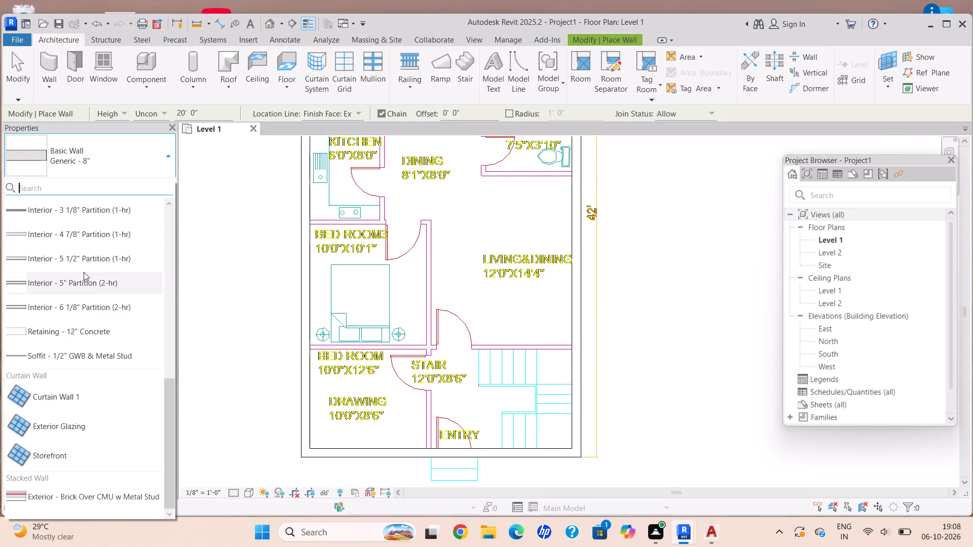
{"action": "scroll", "coordinate": [84, 272], "scroll_direction": "down", "scroll_amount": 1}
{"action": "scroll", "coordinate": [84, 272], "scroll_direction": "up", "scroll_amount": 4}
{"action": "left_click", "coordinate": [59, 307]}
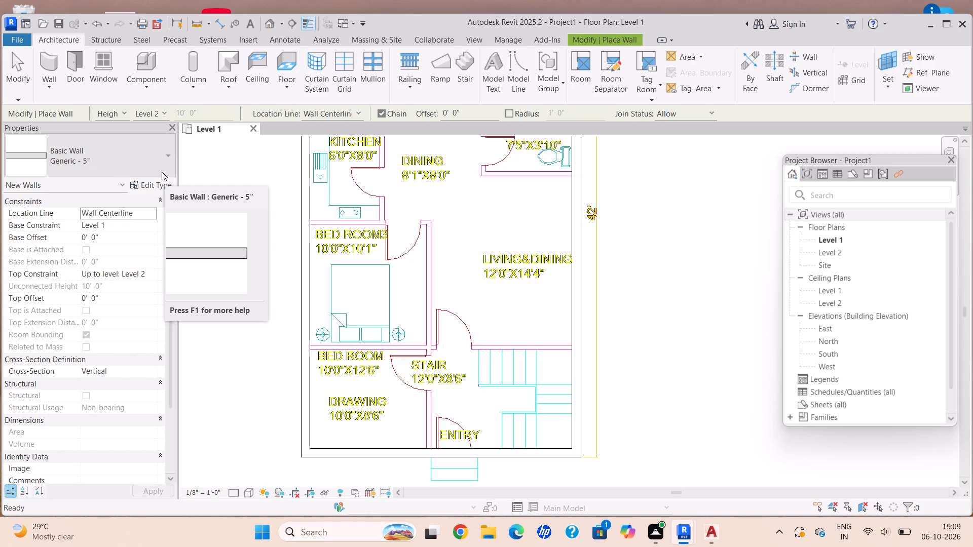
With the location line at Finish Face: Exterior, draw the partition between Bed Room 1 and Bed Room 2 from the exterior wall to the Dining edge.
{"action": "middle_click_drag", "start_coordinate": [301, 153], "coordinate": [311, 309]}
{"action": "middle_click_drag", "start_coordinate": [478, 190], "coordinate": [390, 314]}
{"action": "scroll", "coordinate": [360, 268], "scroll_direction": "up", "scroll_amount": 4}
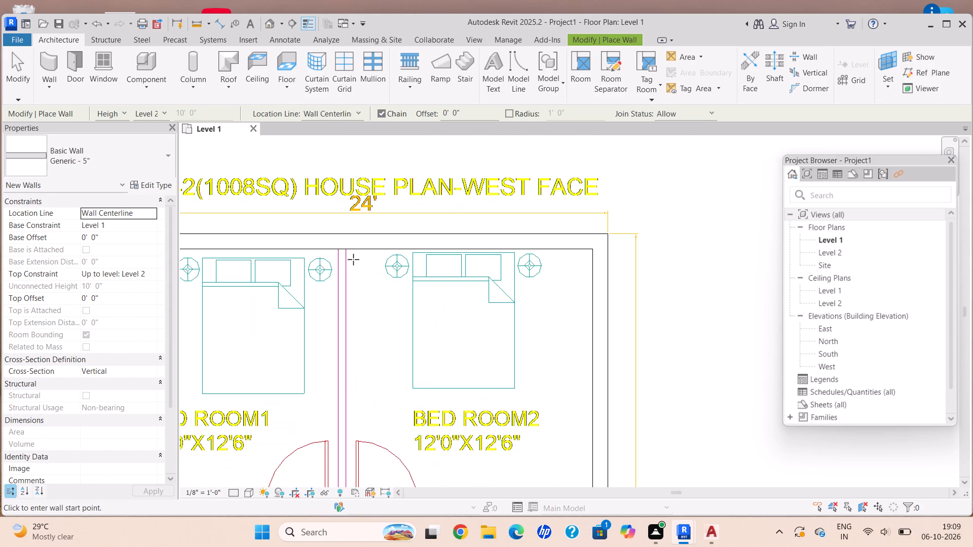
{"action": "scroll", "coordinate": [351, 257], "scroll_direction": "up", "scroll_amount": 3}
{"action": "middle_click_drag", "start_coordinate": [293, 260], "coordinate": [380, 241]}
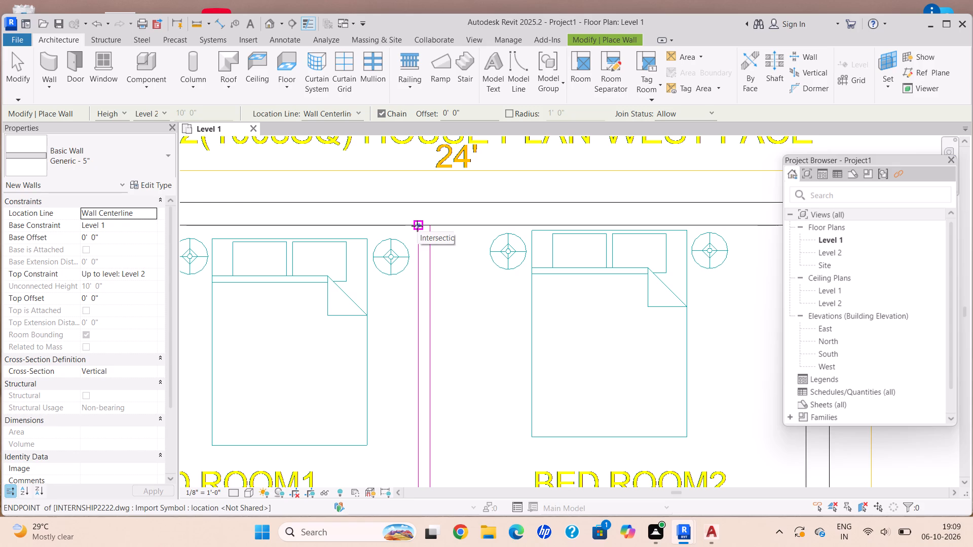
{"action": "left_click", "coordinate": [155, 208]}
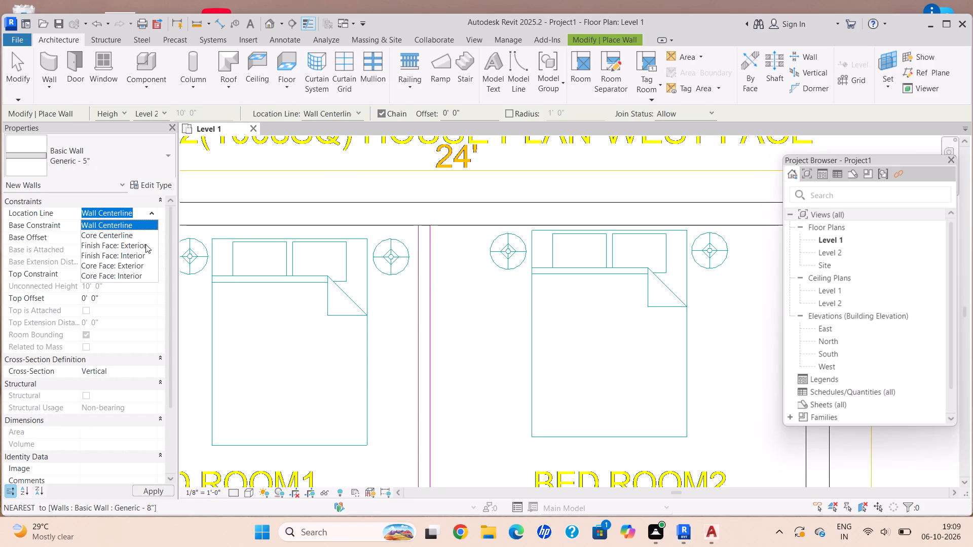
{"action": "left_click", "coordinate": [145, 244]}
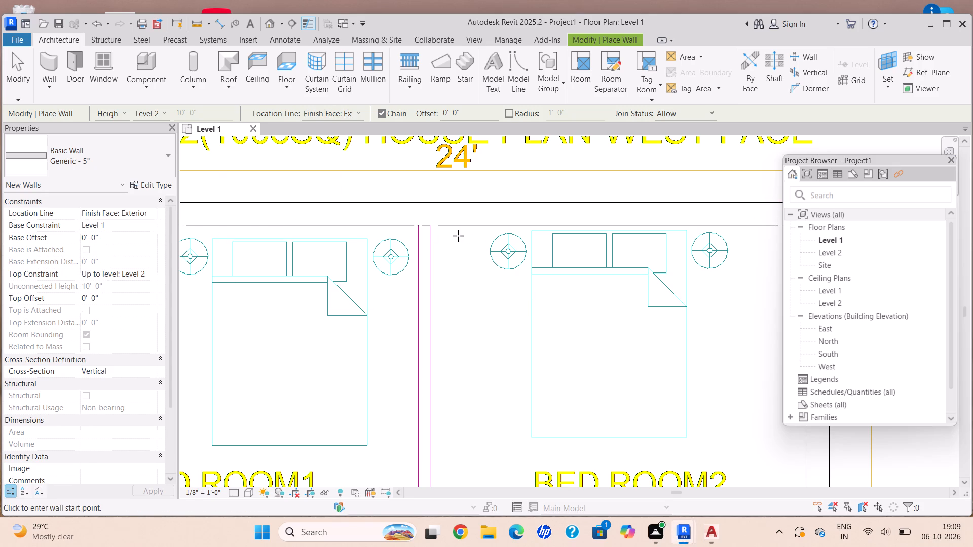
{"action": "left_click", "coordinate": [431, 225]}
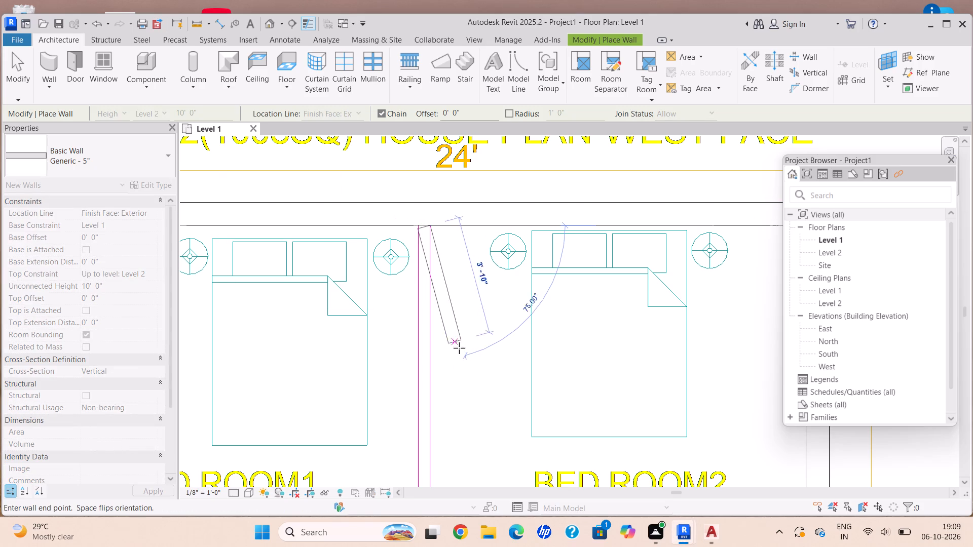
{"action": "middle_click_drag", "start_coordinate": [442, 393], "coordinate": [401, 254]}
{"action": "scroll", "coordinate": [403, 266], "scroll_direction": "down", "scroll_amount": 2}
{"action": "middle_click_drag", "start_coordinate": [380, 376], "coordinate": [347, 243]}
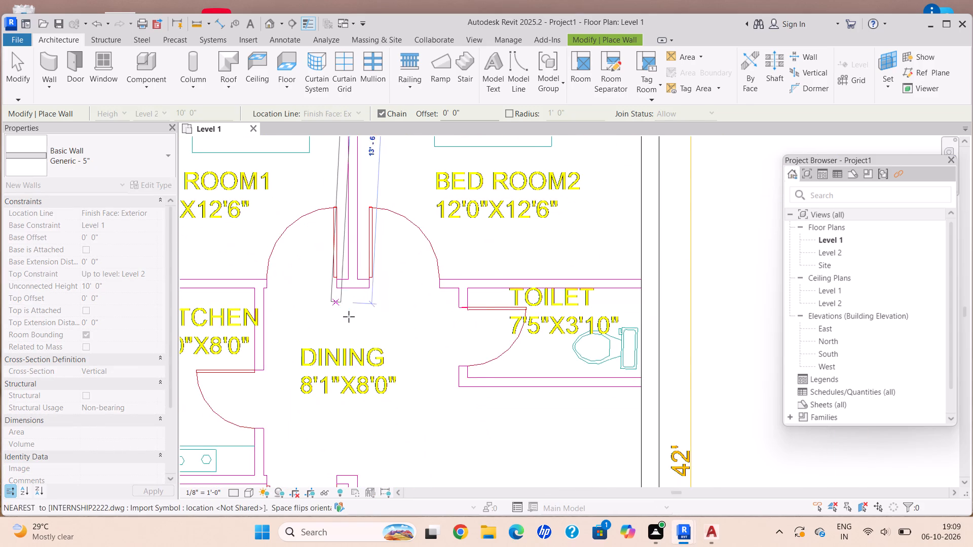
{"action": "scroll", "coordinate": [349, 317], "scroll_direction": "up", "scroll_amount": 3}
{"action": "scroll", "coordinate": [376, 270], "scroll_direction": "up", "scroll_amount": 2}
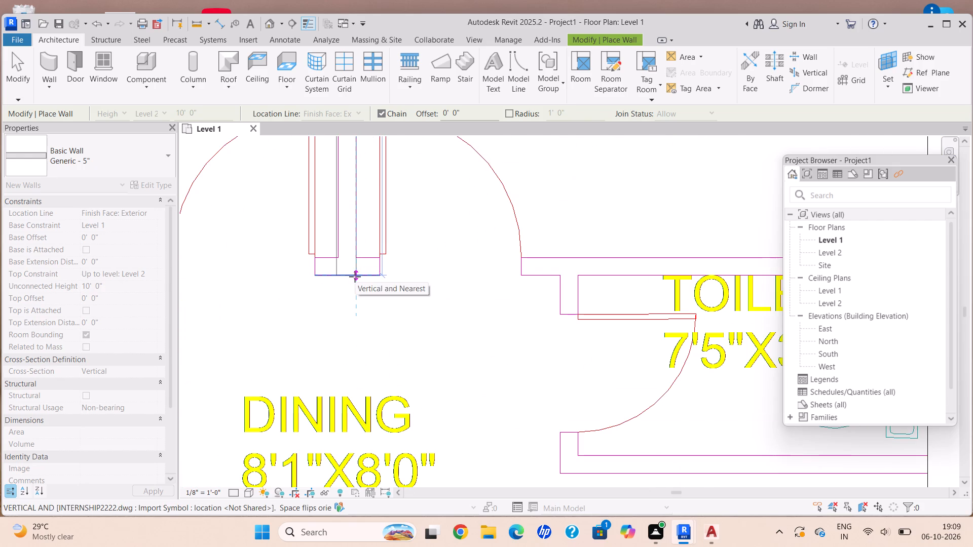
{"action": "left_click", "coordinate": [355, 277]}
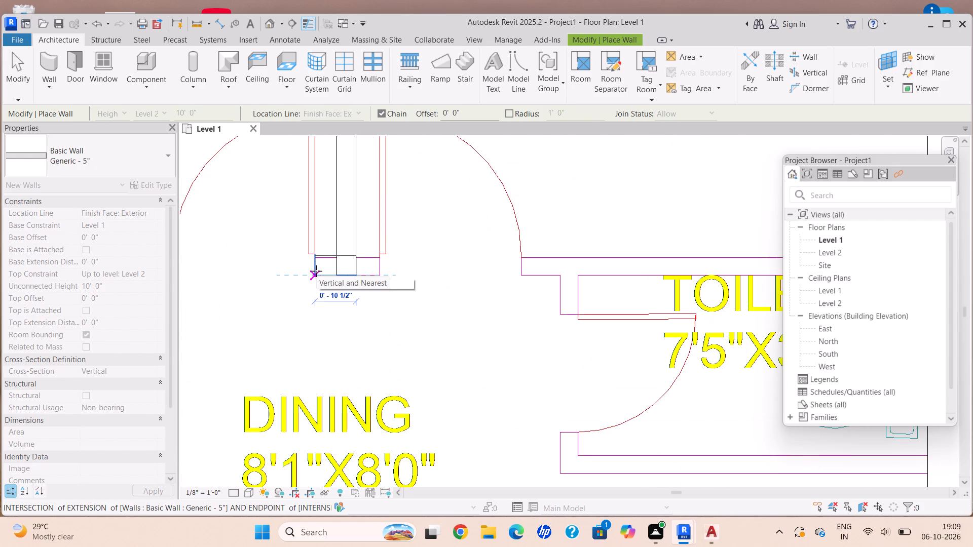
{"action": "key", "text": "Escape"}
Draw a 22'-6" partition across the plan below Bed Rooms 1 and 2, its body flipped to the bedroom side, from the Kitchen to Toilet exterior walls.
{"action": "scroll", "coordinate": [312, 271], "scroll_direction": "down", "scroll_amount": 1}
{"action": "scroll", "coordinate": [312, 271], "scroll_direction": "up", "scroll_amount": 1}
{"action": "scroll", "coordinate": [312, 271], "scroll_direction": "down", "scroll_amount": 10}
{"action": "middle_click_drag", "start_coordinate": [318, 276], "coordinate": [402, 306]}
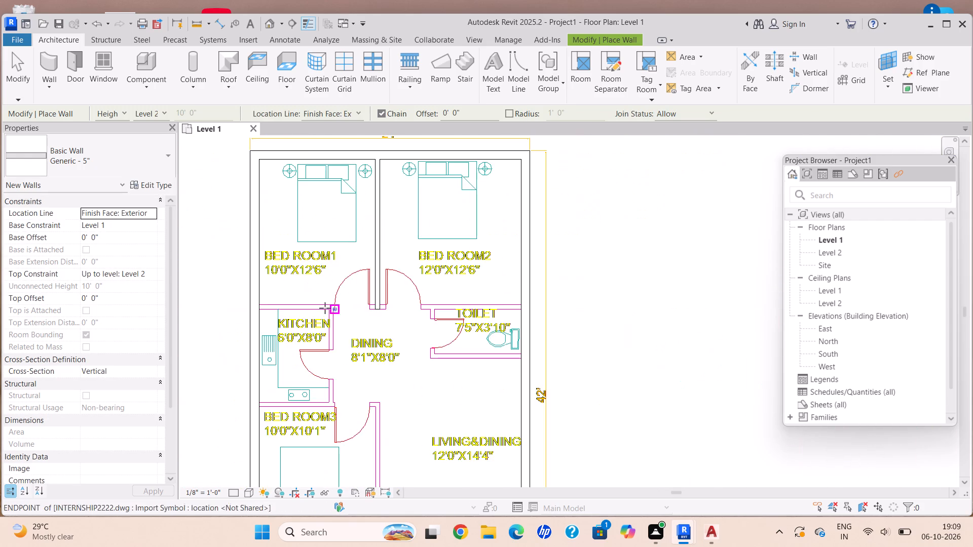
{"action": "scroll", "coordinate": [325, 308], "scroll_direction": "down", "scroll_amount": 1}
{"action": "scroll", "coordinate": [270, 306], "scroll_direction": "up", "scroll_amount": 4}
{"action": "scroll", "coordinate": [262, 316], "scroll_direction": "down", "scroll_amount": 1}
{"action": "scroll", "coordinate": [262, 316], "scroll_direction": "up", "scroll_amount": 1}
{"action": "scroll", "coordinate": [262, 316], "scroll_direction": "down", "scroll_amount": 1}
{"action": "scroll", "coordinate": [262, 316], "scroll_direction": "up", "scroll_amount": 5}
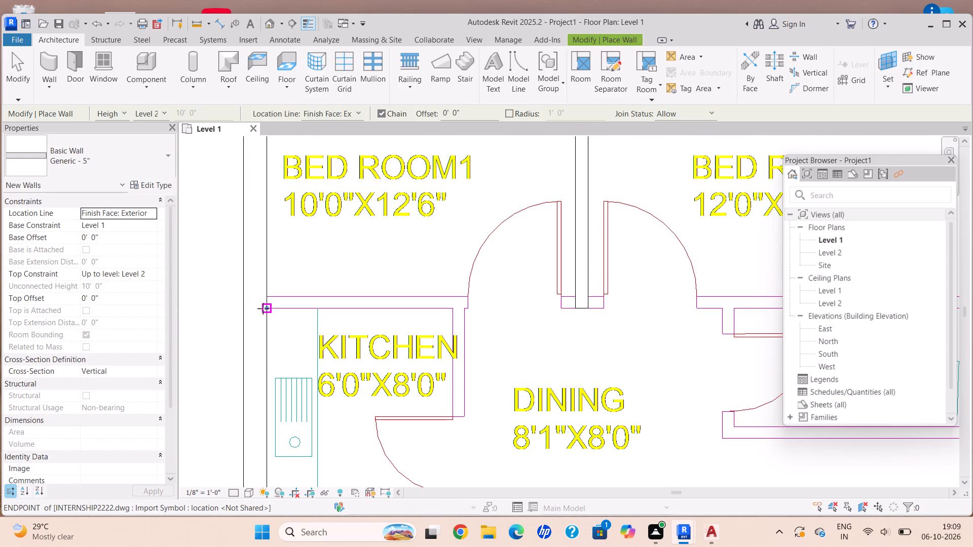
{"action": "left_click", "coordinate": [267, 308]}
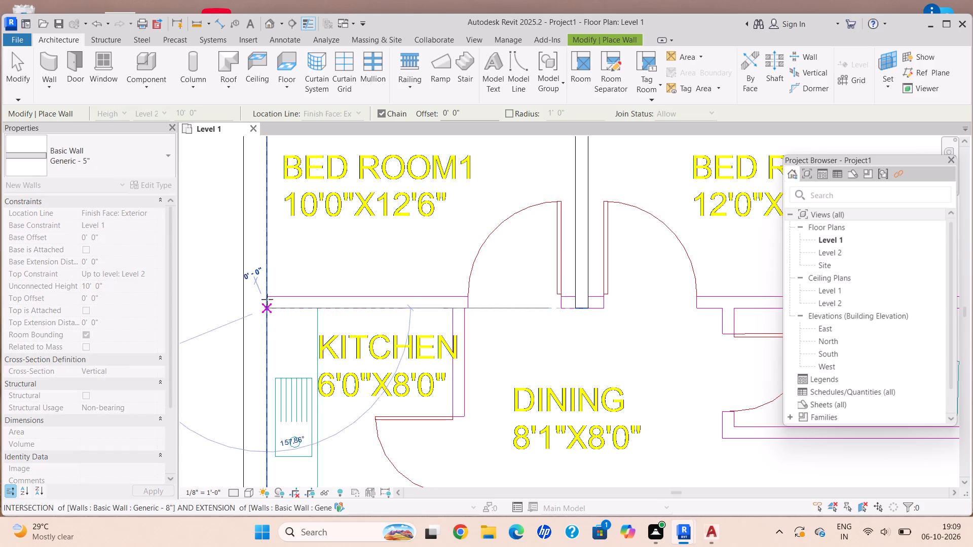
{"action": "key", "text": "space"}
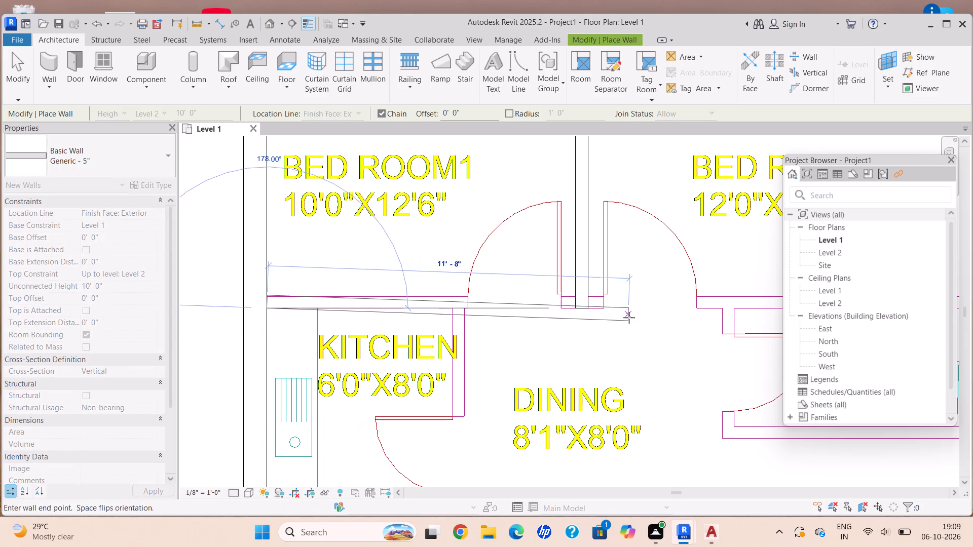
{"action": "middle_click_drag", "start_coordinate": [629, 318], "coordinate": [275, 294]}
{"action": "scroll", "coordinate": [381, 303], "scroll_direction": "down", "scroll_amount": 2}
{"action": "middle_click_drag", "start_coordinate": [383, 305], "coordinate": [302, 319]}
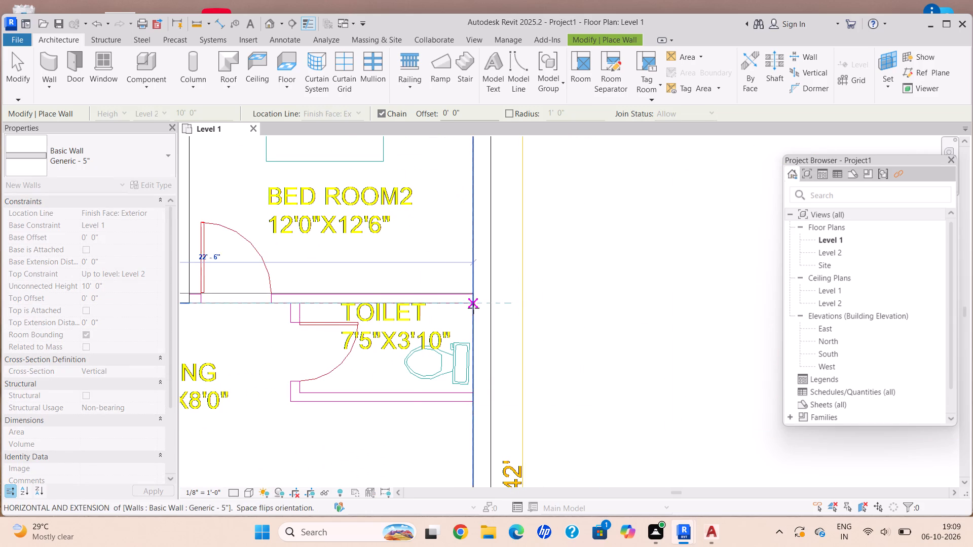
{"action": "scroll", "coordinate": [473, 308], "scroll_direction": "up", "scroll_amount": 6}
{"action": "left_click", "coordinate": [472, 294]}
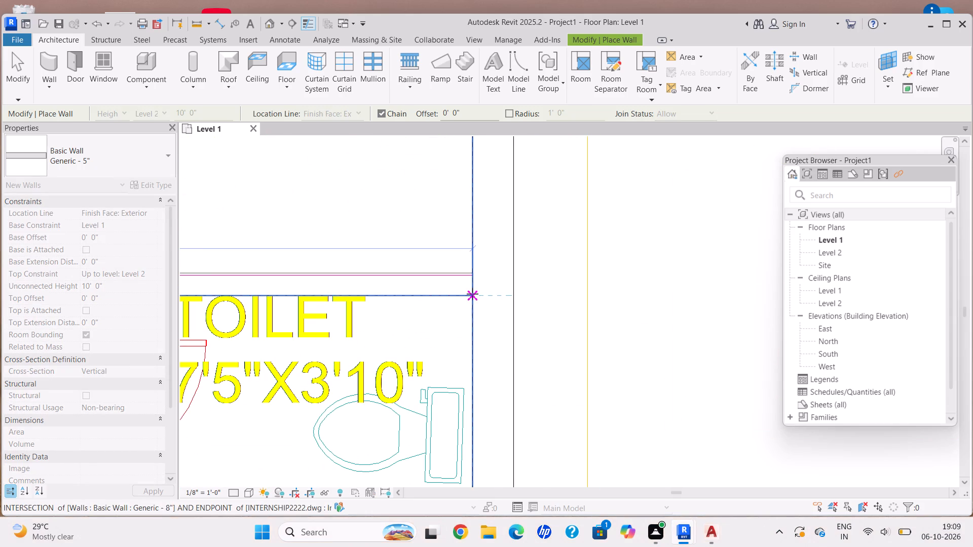
{"action": "key", "text": "Escape"}
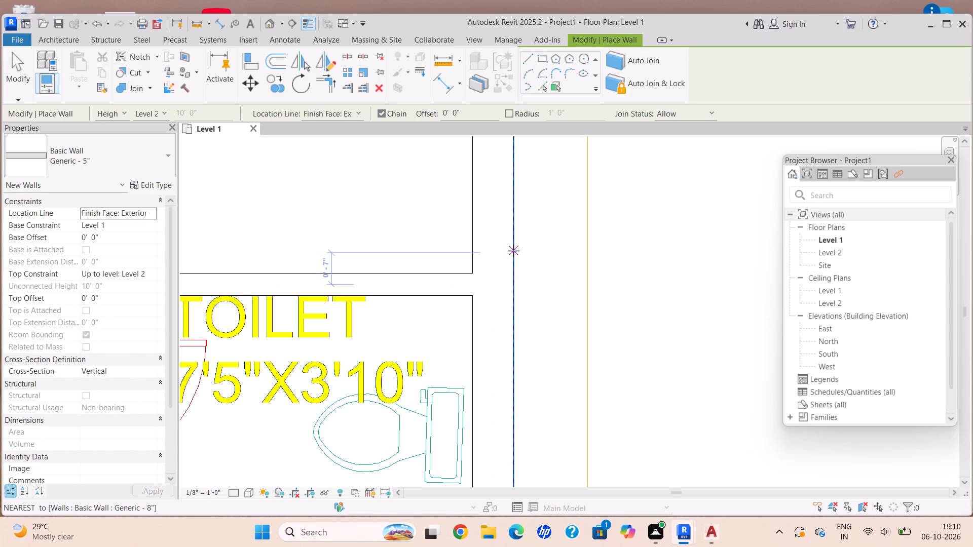
Examine the new partitions and the remaining CAD wall lines around the Kitchen, Dining, Bed Room 3 and Living areas.
{"action": "scroll", "coordinate": [269, 214], "scroll_direction": "down", "scroll_amount": 7}
{"action": "middle_click_drag", "start_coordinate": [268, 234], "coordinate": [443, 321]}
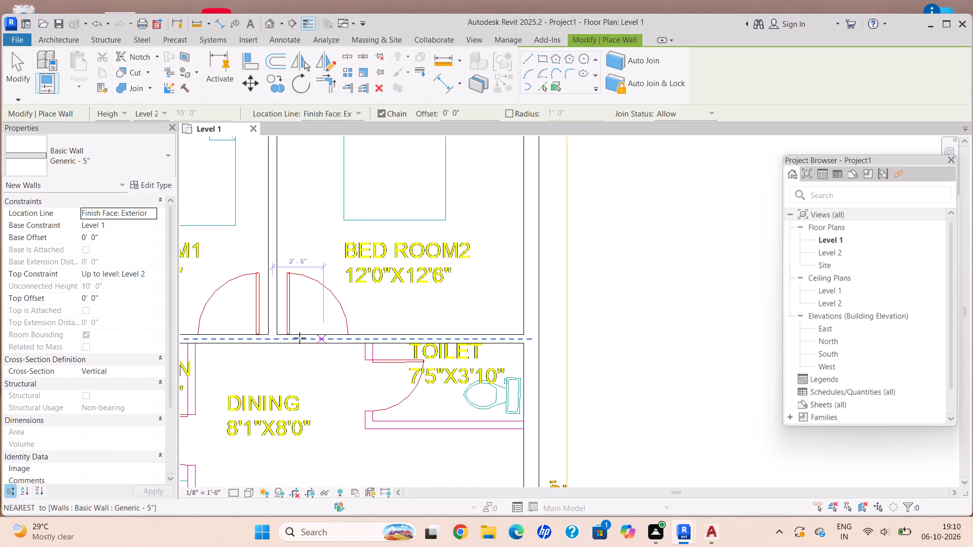
{"action": "scroll", "coordinate": [285, 339], "scroll_direction": "down", "scroll_amount": 2}
{"action": "middle_click_drag", "start_coordinate": [283, 340], "coordinate": [645, 273]}
{"action": "middle_click_drag", "start_coordinate": [535, 289], "coordinate": [176, 292]}
{"action": "scroll", "coordinate": [255, 343], "scroll_direction": "down", "scroll_amount": 1}
{"action": "middle_click_drag", "start_coordinate": [256, 344], "coordinate": [404, 242]}
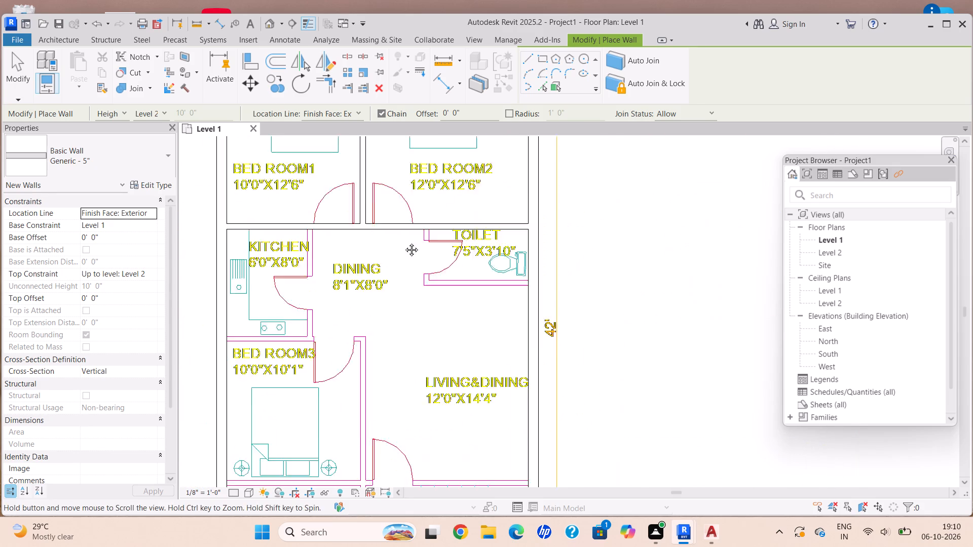
{"action": "middle_click_drag", "start_coordinate": [404, 242], "coordinate": [409, 237]}
{"action": "scroll", "coordinate": [315, 314], "scroll_direction": "up", "scroll_amount": 1}
{"action": "scroll", "coordinate": [313, 310], "scroll_direction": "down", "scroll_amount": 1}
{"action": "scroll", "coordinate": [311, 308], "scroll_direction": "up", "scroll_amount": 3}
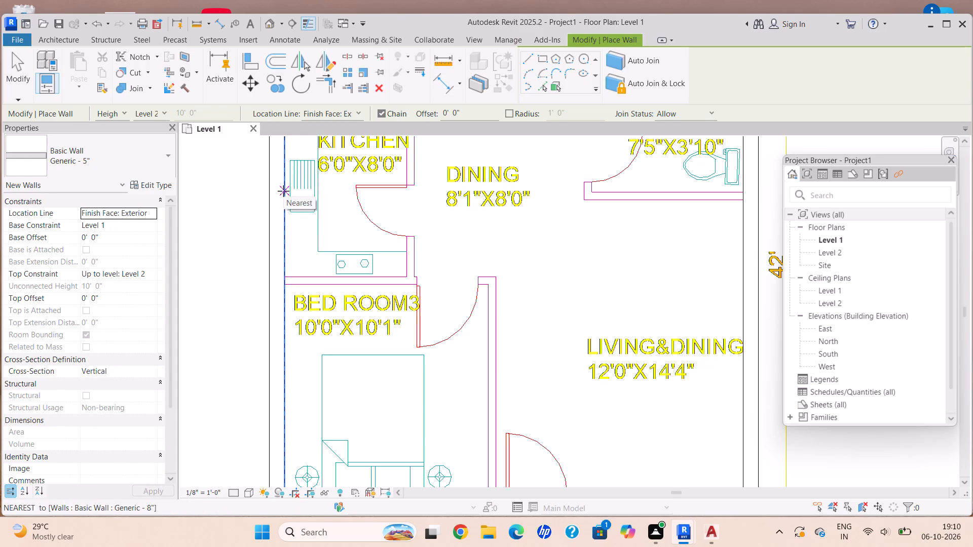
{"action": "scroll", "coordinate": [303, 217], "scroll_direction": "down", "scroll_amount": 6}
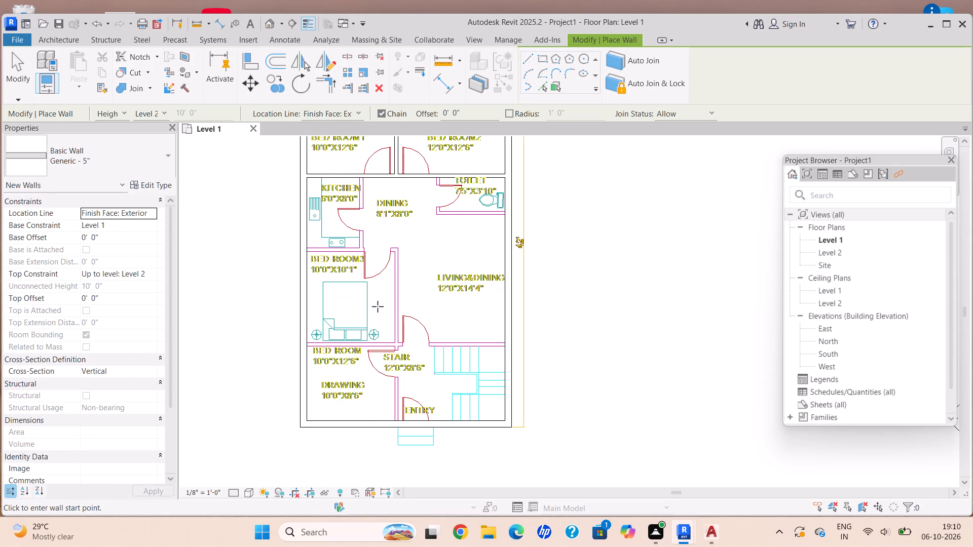
{"action": "middle_click_drag", "start_coordinate": [339, 218], "coordinate": [345, 254]}
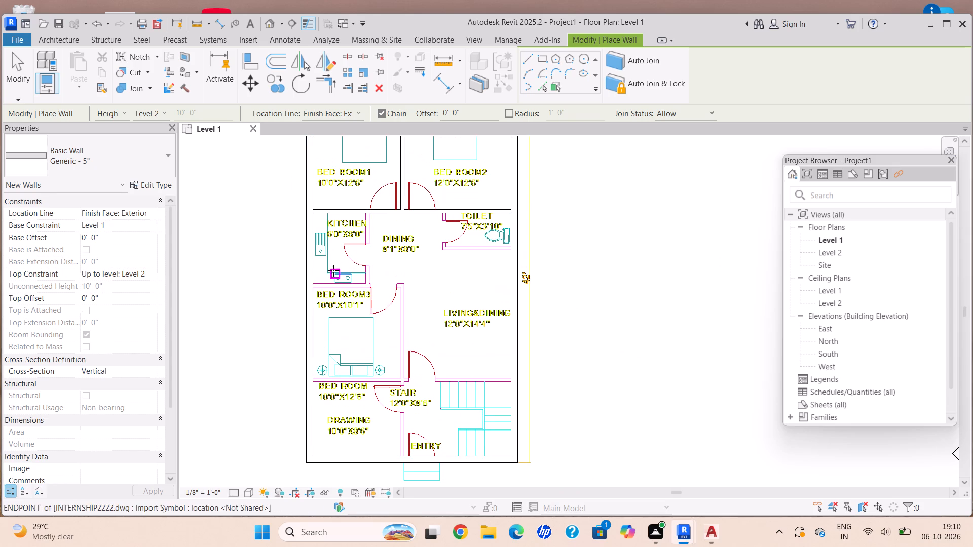
Draw a 10'-9" partition between Kitchen and Bed Room 3 from the exterior wall to Bed Room 3's Living-side corner, flipped to the Kitchen side.
{"action": "scroll", "coordinate": [310, 286], "scroll_direction": "down", "scroll_amount": 1}
{"action": "scroll", "coordinate": [310, 286], "scroll_direction": "up", "scroll_amount": 4}
{"action": "scroll", "coordinate": [315, 291], "scroll_direction": "down", "scroll_amount": 2}
{"action": "scroll", "coordinate": [315, 291], "scroll_direction": "up", "scroll_amount": 2}
{"action": "scroll", "coordinate": [307, 277], "scroll_direction": "down", "scroll_amount": 1}
{"action": "scroll", "coordinate": [307, 277], "scroll_direction": "up", "scroll_amount": 11}
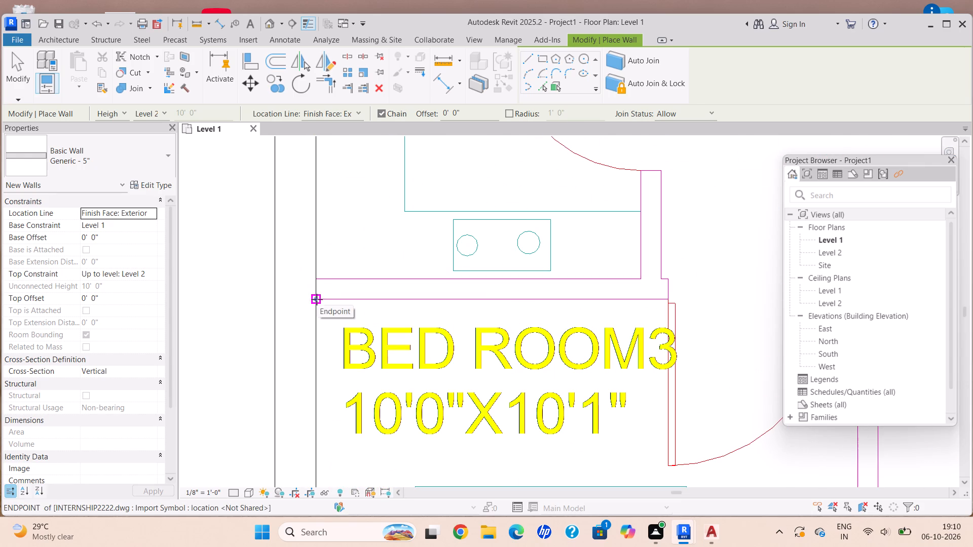
{"action": "left_click", "coordinate": [315, 299]}
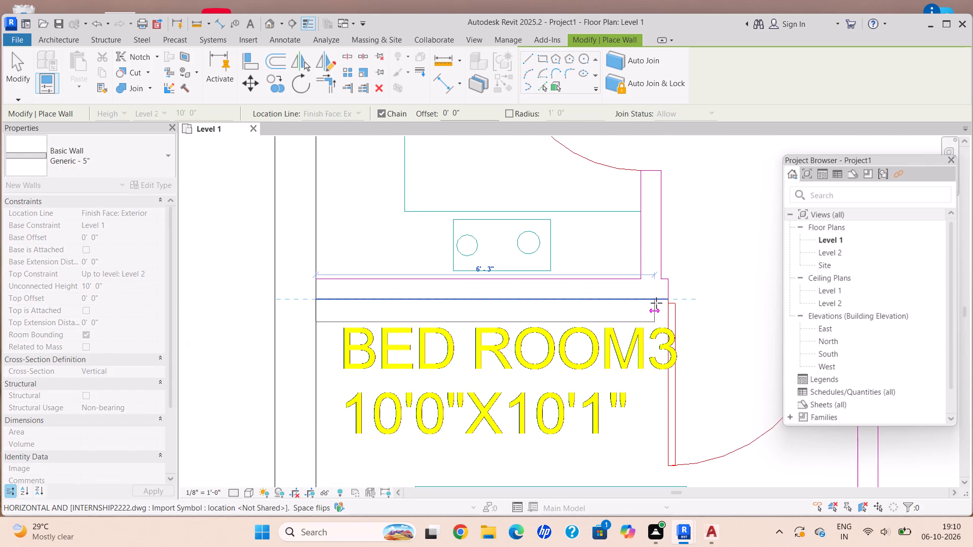
{"action": "key", "text": "space"}
{"action": "middle_click_drag", "start_coordinate": [667, 307], "coordinate": [388, 339]}
{"action": "scroll", "coordinate": [540, 325], "scroll_direction": "down", "scroll_amount": 1}
{"action": "scroll", "coordinate": [542, 325], "scroll_direction": "up", "scroll_amount": 1}
{"action": "scroll", "coordinate": [545, 327], "scroll_direction": "down", "scroll_amount": 10}
{"action": "scroll", "coordinate": [559, 329], "scroll_direction": "up", "scroll_amount": 1}
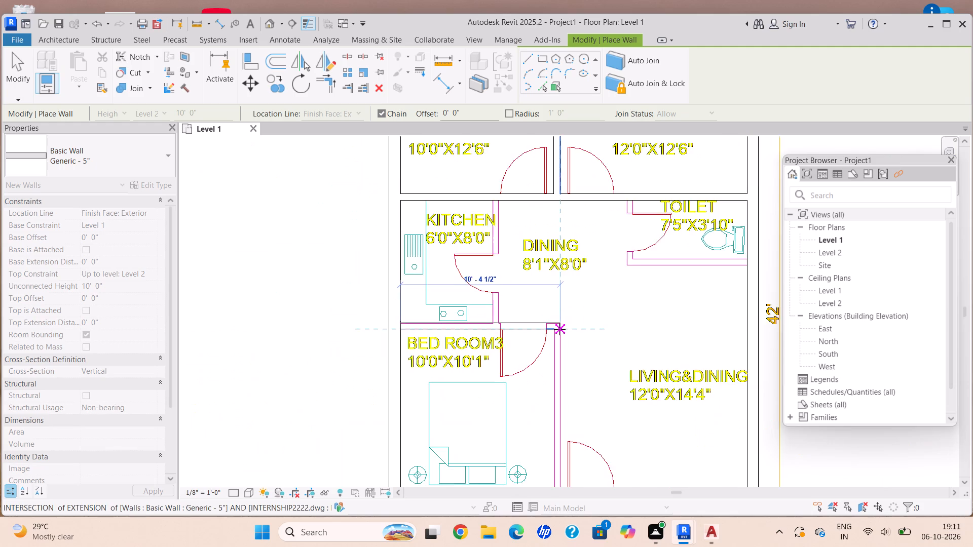
{"action": "scroll", "coordinate": [559, 329], "scroll_direction": "up", "scroll_amount": 1}
{"action": "scroll", "coordinate": [559, 329], "scroll_direction": "down", "scroll_amount": 1}
{"action": "scroll", "coordinate": [559, 329], "scroll_direction": "up", "scroll_amount": 7}
{"action": "scroll", "coordinate": [559, 329], "scroll_direction": "down", "scroll_amount": 1}
{"action": "scroll", "coordinate": [559, 329], "scroll_direction": "up", "scroll_amount": 1}
{"action": "left_click", "coordinate": [561, 330]}
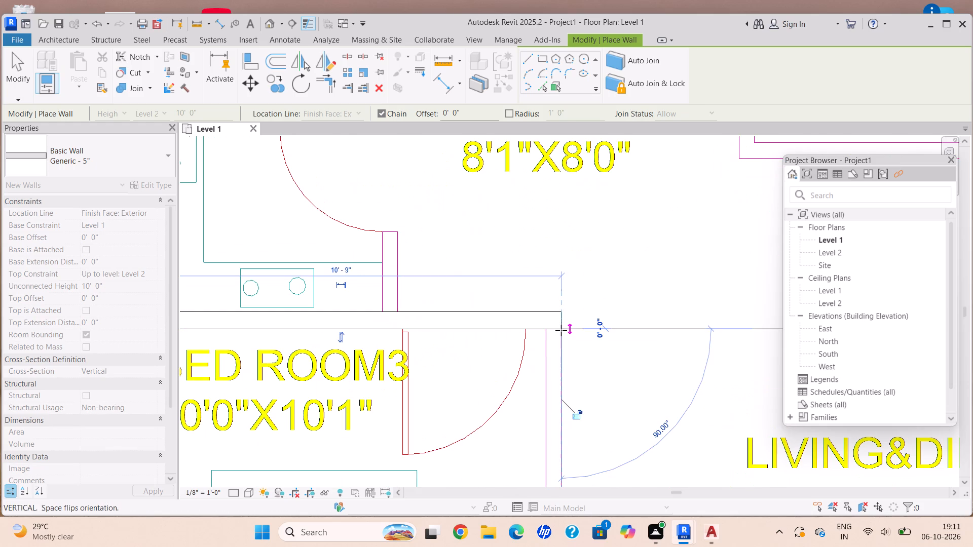
{"action": "key", "text": "Escape"}
Draw the Kitchen–Dining partition from the wall below Bed Room 1 to the Bed Room 3 partition.
{"action": "scroll", "coordinate": [516, 283], "scroll_direction": "down", "scroll_amount": 1}
{"action": "scroll", "coordinate": [516, 283], "scroll_direction": "up", "scroll_amount": 1}
{"action": "scroll", "coordinate": [516, 283], "scroll_direction": "down", "scroll_amount": 6}
{"action": "middle_click_drag", "start_coordinate": [380, 247], "coordinate": [390, 379]}
{"action": "scroll", "coordinate": [389, 379], "scroll_direction": "up", "scroll_amount": 1}
{"action": "scroll", "coordinate": [485, 257], "scroll_direction": "up", "scroll_amount": 4}
{"action": "scroll", "coordinate": [485, 257], "scroll_direction": "down", "scroll_amount": 1}
{"action": "scroll", "coordinate": [434, 299], "scroll_direction": "up", "scroll_amount": 4}
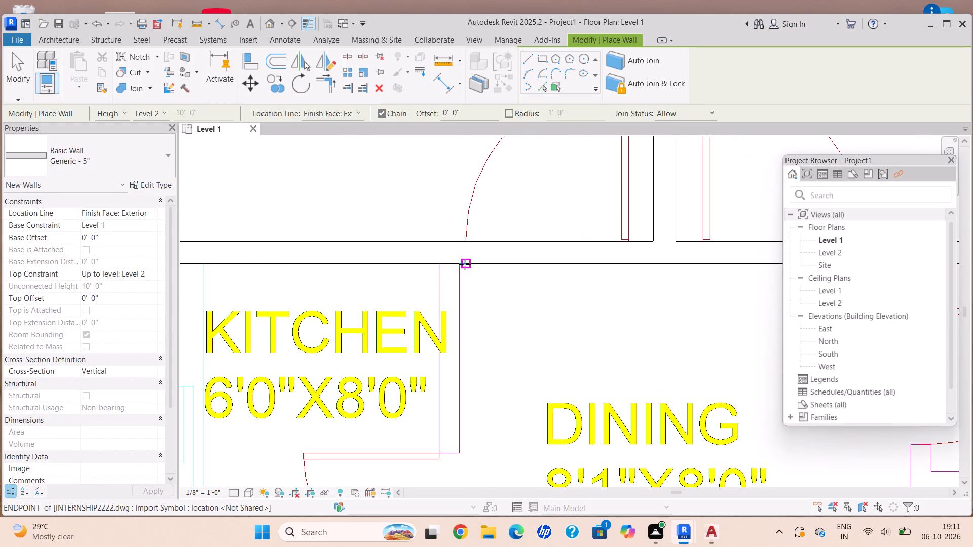
{"action": "left_click", "coordinate": [461, 264]}
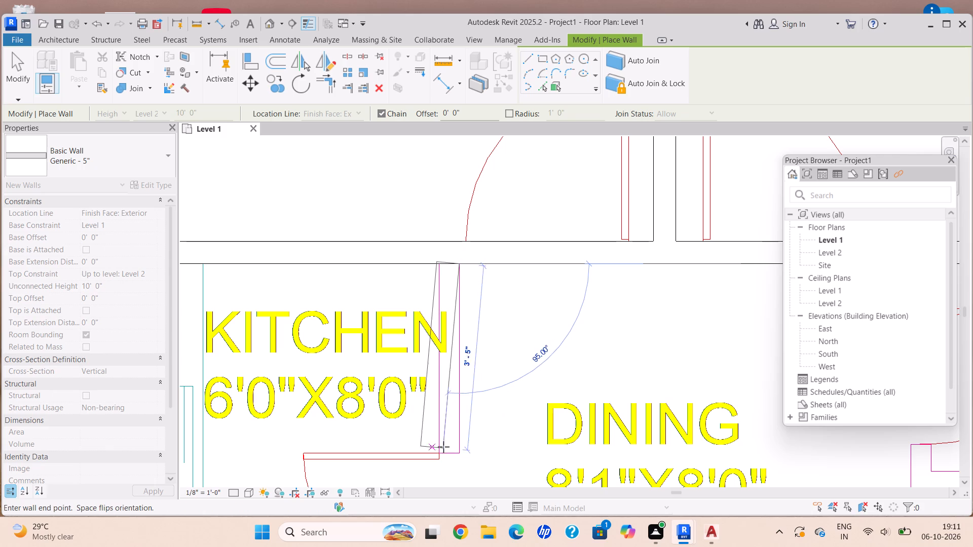
{"action": "middle_click_drag", "start_coordinate": [456, 464], "coordinate": [426, 376]}
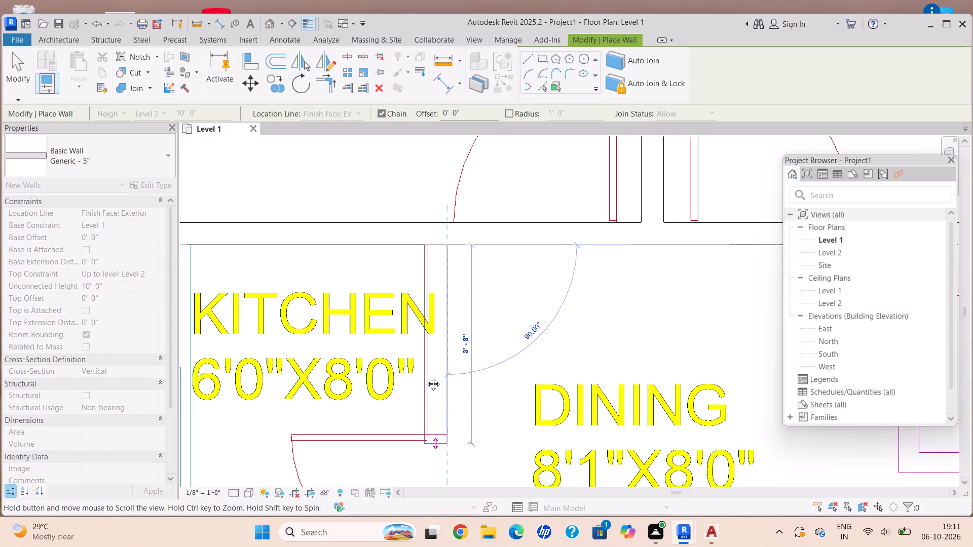
{"action": "middle_click_drag", "start_coordinate": [426, 376], "coordinate": [370, 196]}
{"action": "scroll", "coordinate": [370, 196], "scroll_direction": "down", "scroll_amount": 1}
{"action": "scroll", "coordinate": [373, 401], "scroll_direction": "up", "scroll_amount": 6}
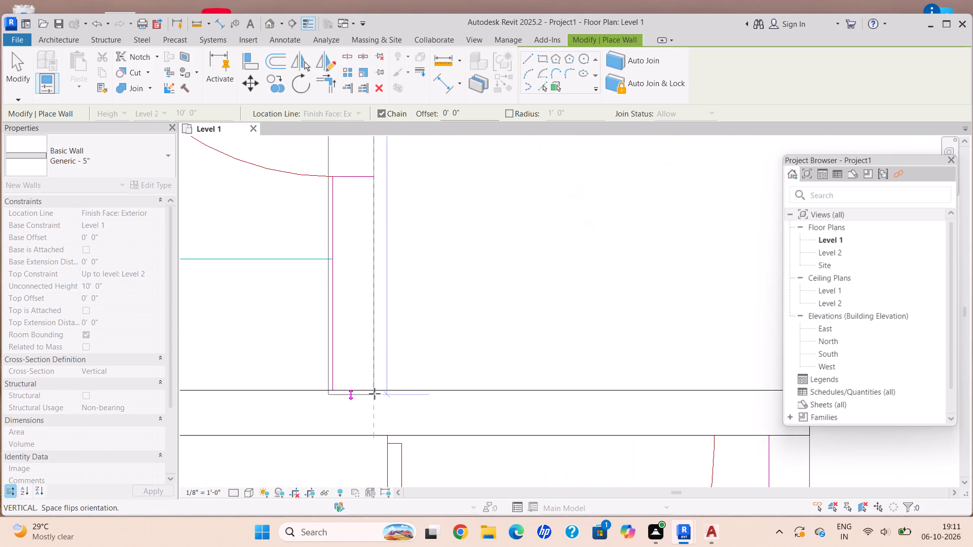
{"action": "left_click", "coordinate": [373, 390]}
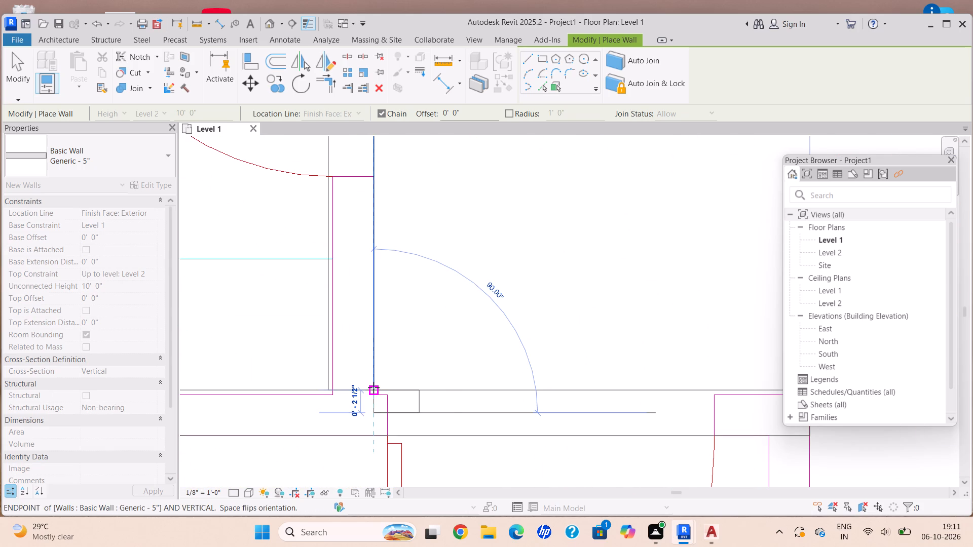
{"action": "key", "text": "Escape"}
Draw the Toilet's Dining-side partition along its inner CAD line, from the wall below Bed Room 2 to the Toilet's Living-side CAD line.
{"action": "scroll", "coordinate": [418, 322], "scroll_direction": "down", "scroll_amount": 8}
{"action": "scroll", "coordinate": [418, 294], "scroll_direction": "up", "scroll_amount": 1}
{"action": "scroll", "coordinate": [418, 294], "scroll_direction": "down", "scroll_amount": 2}
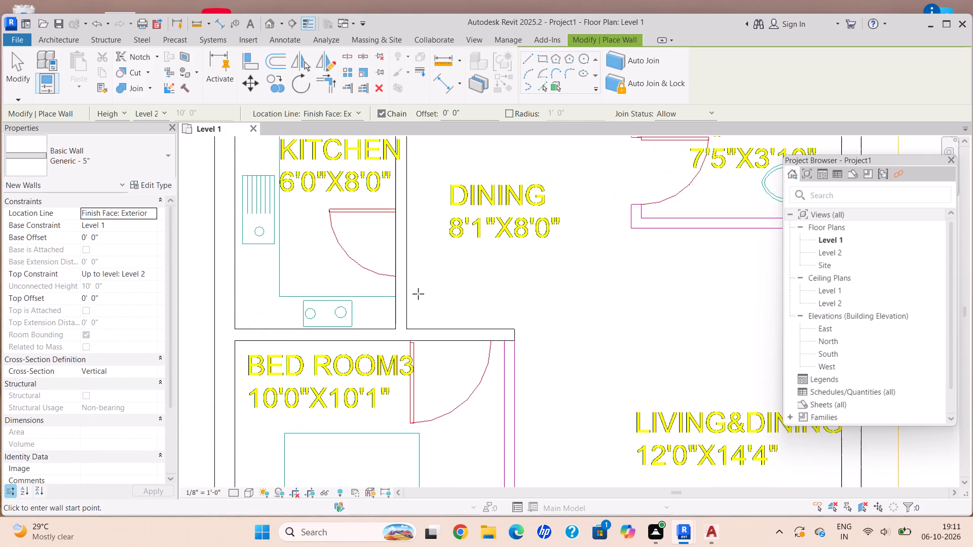
{"action": "scroll", "coordinate": [418, 294], "scroll_direction": "down", "scroll_amount": 6}
{"action": "middle_click_drag", "start_coordinate": [436, 269], "coordinate": [286, 305]}
{"action": "scroll", "coordinate": [407, 285], "scroll_direction": "up", "scroll_amount": 5}
{"action": "scroll", "coordinate": [372, 292], "scroll_direction": "down", "scroll_amount": 1}
{"action": "scroll", "coordinate": [371, 288], "scroll_direction": "up", "scroll_amount": 2}
{"action": "scroll", "coordinate": [384, 187], "scroll_direction": "up", "scroll_amount": 3}
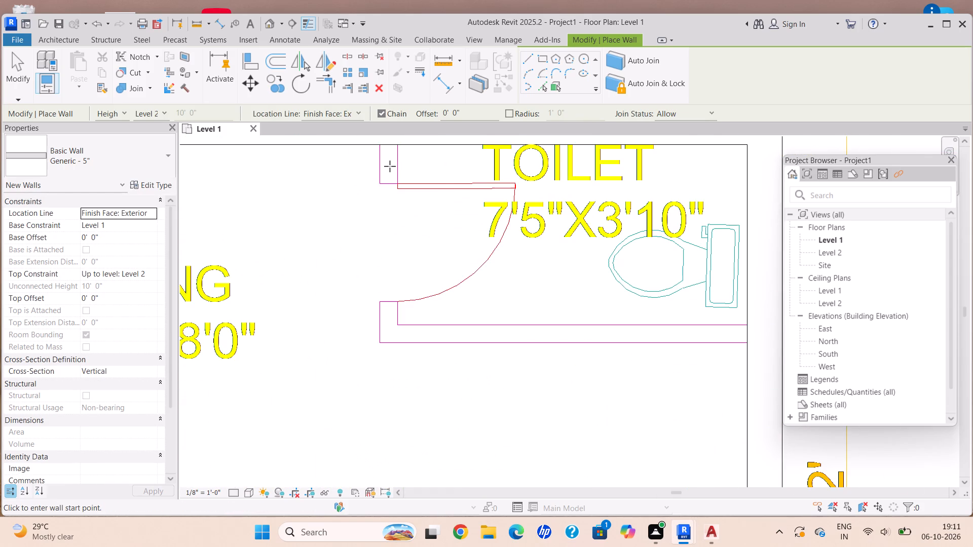
{"action": "scroll", "coordinate": [393, 158], "scroll_direction": "up", "scroll_amount": 1}
{"action": "scroll", "coordinate": [393, 158], "scroll_direction": "down", "scroll_amount": 1}
{"action": "scroll", "coordinate": [393, 158], "scroll_direction": "up", "scroll_amount": 1}
{"action": "scroll", "coordinate": [393, 158], "scroll_direction": "down", "scroll_amount": 1}
{"action": "scroll", "coordinate": [393, 158], "scroll_direction": "up", "scroll_amount": 1}
{"action": "left_click", "coordinate": [397, 144]}
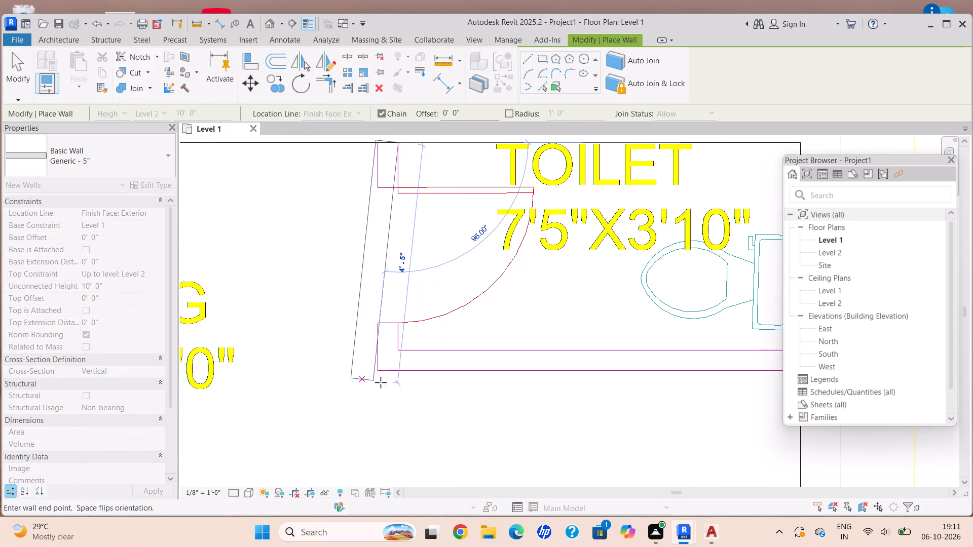
{"action": "left_click", "coordinate": [400, 372]}
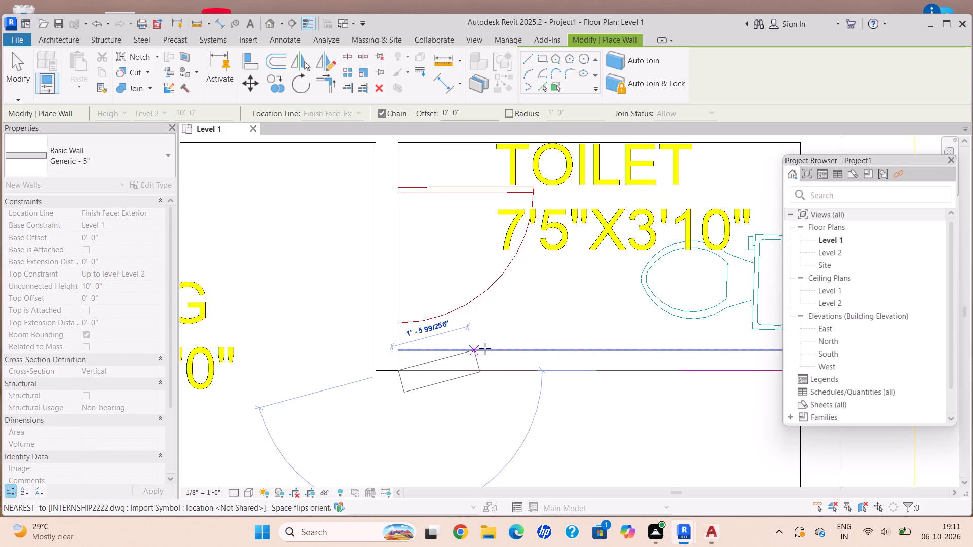
Continue the wall along the Toilet's Living-side CAD line to the exterior wall, with its body flipped to the Toilet side.
{"action": "key", "text": "space"}
{"action": "middle_click_drag", "start_coordinate": [559, 361], "coordinate": [265, 409]}
{"action": "scroll", "coordinate": [265, 409], "scroll_direction": "down", "scroll_amount": 1}
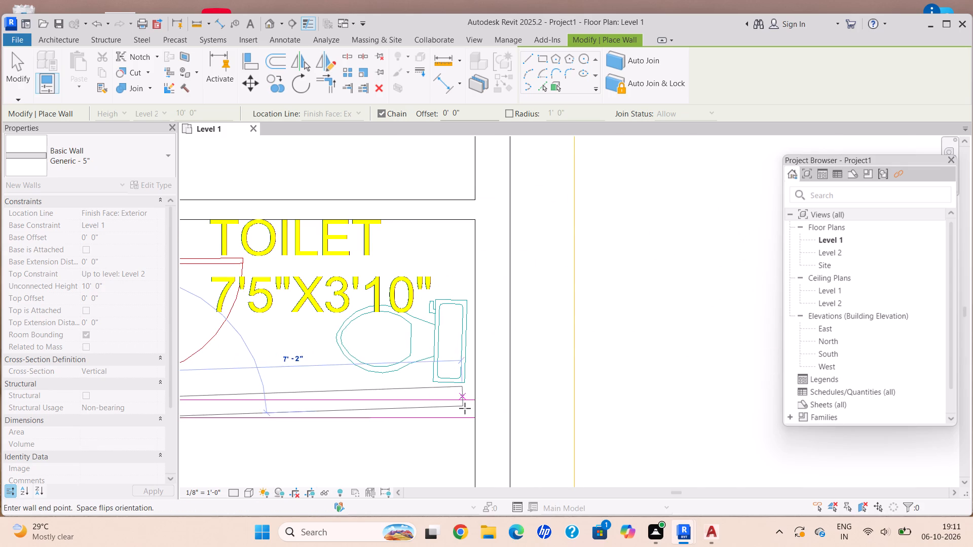
{"action": "left_click", "coordinate": [474, 418]}
{"action": "key", "text": "Escape"}
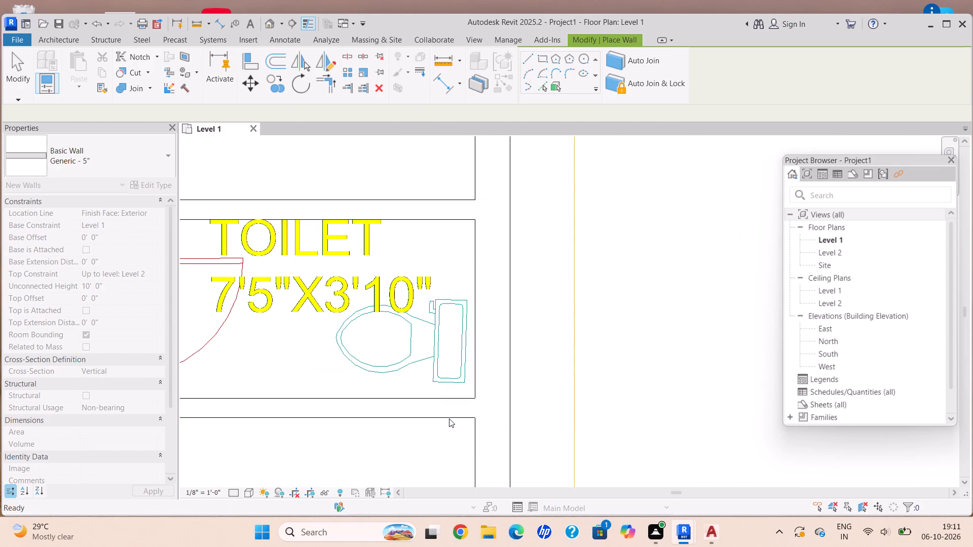
Examine the plan for CAD wall lines still without partitions around Bed Room 3, Living, Stair and Drawing.
{"action": "scroll", "coordinate": [416, 409], "scroll_direction": "down", "scroll_amount": 11}
{"action": "middle_click_drag", "start_coordinate": [416, 409], "coordinate": [445, 285]}
{"action": "middle_click_drag", "start_coordinate": [382, 351], "coordinate": [419, 344]}
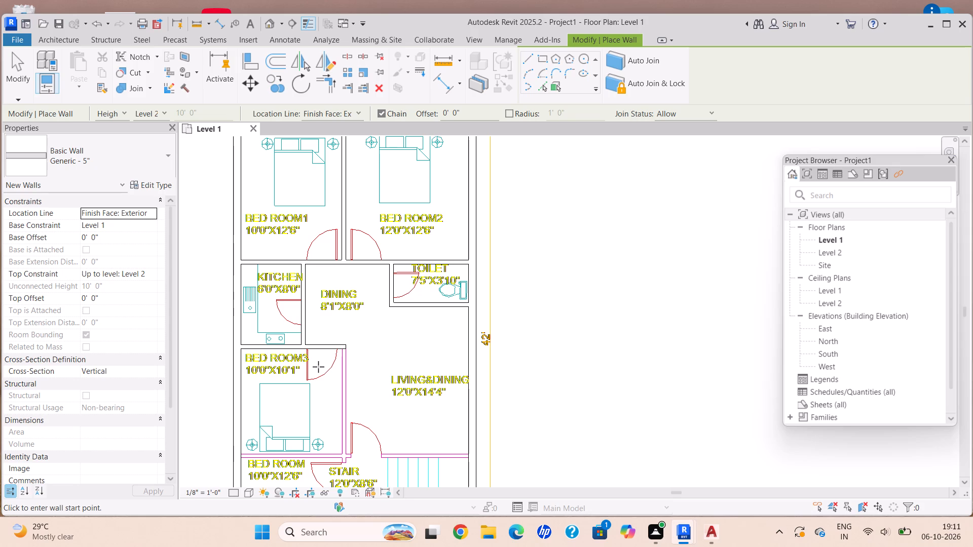
{"action": "scroll", "coordinate": [316, 363], "scroll_direction": "up", "scroll_amount": 1}
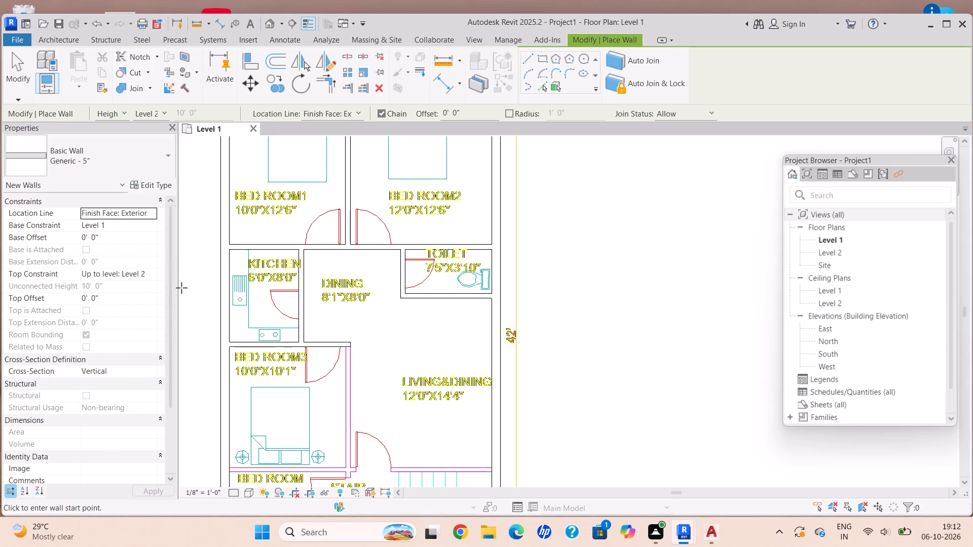
{"action": "scroll", "coordinate": [316, 245], "scroll_direction": "down", "scroll_amount": 4}
{"action": "middle_click_drag", "start_coordinate": [322, 233], "coordinate": [367, 206]}
{"action": "scroll", "coordinate": [373, 259], "scroll_direction": "up", "scroll_amount": 1}
{"action": "scroll", "coordinate": [373, 261], "scroll_direction": "down", "scroll_amount": 1}
{"action": "scroll", "coordinate": [373, 262], "scroll_direction": "up", "scroll_amount": 3}
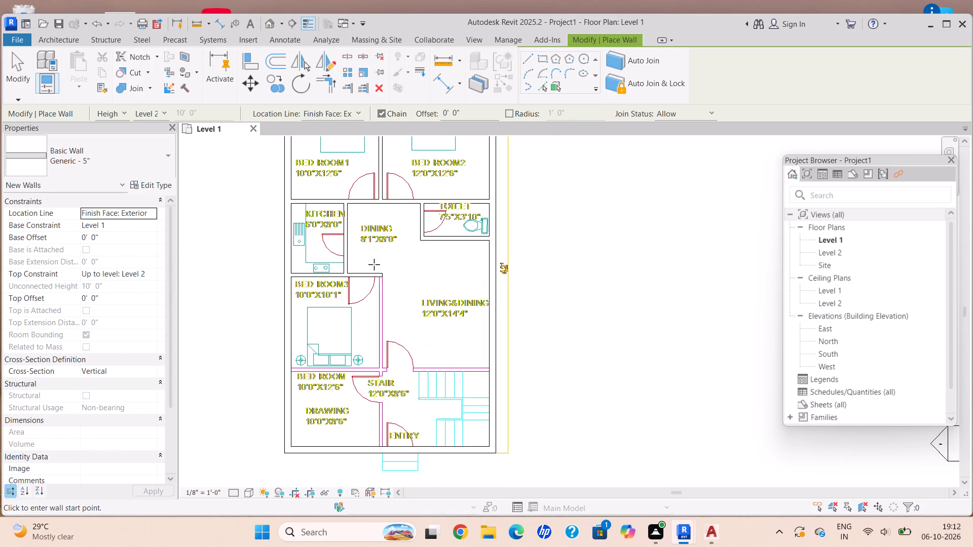
Draw the Bed Room 3–Living partition from the corner of the Kitchen–Bed Room 3 wall to the CAD wall end at the Drawing room's door opening.
{"action": "scroll", "coordinate": [374, 264], "scroll_direction": "up", "scroll_amount": 3}
{"action": "scroll", "coordinate": [390, 290], "scroll_direction": "down", "scroll_amount": 1}
{"action": "scroll", "coordinate": [390, 290], "scroll_direction": "up", "scroll_amount": 5}
{"action": "scroll", "coordinate": [370, 266], "scroll_direction": "down", "scroll_amount": 1}
{"action": "scroll", "coordinate": [371, 261], "scroll_direction": "up", "scroll_amount": 4}
{"action": "scroll", "coordinate": [371, 261], "scroll_direction": "down", "scroll_amount": 1}
{"action": "scroll", "coordinate": [371, 261], "scroll_direction": "up", "scroll_amount": 1}
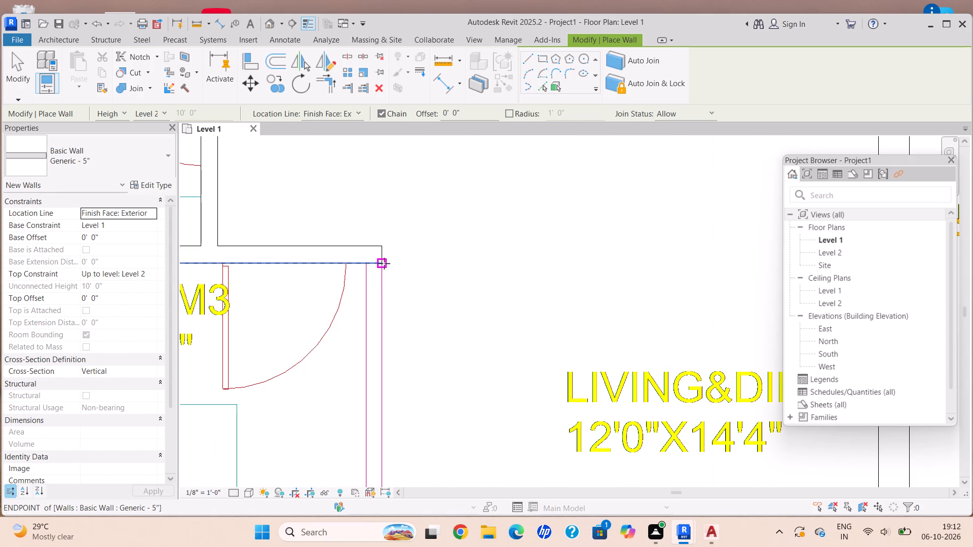
{"action": "left_click", "coordinate": [382, 263]}
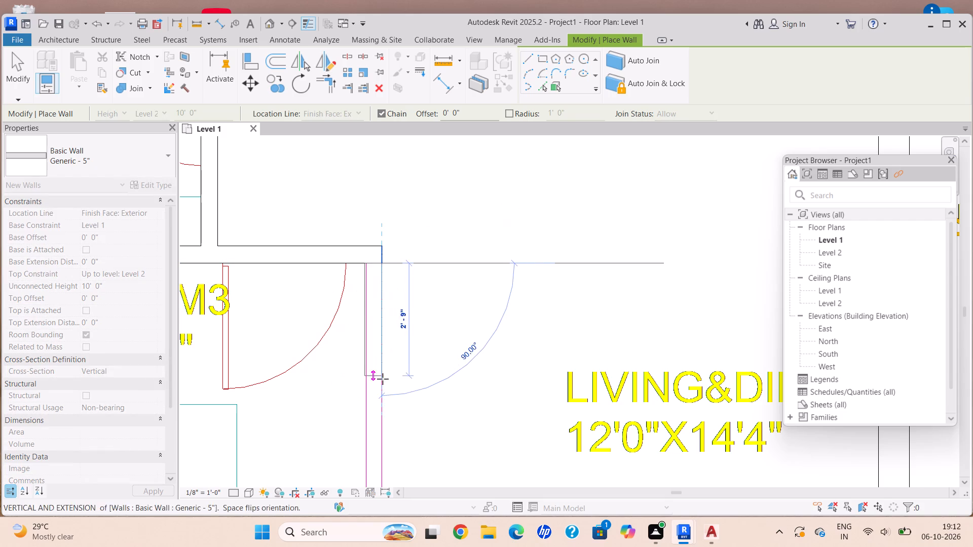
{"action": "middle_click_drag", "start_coordinate": [397, 405], "coordinate": [346, 219]}
{"action": "scroll", "coordinate": [346, 219], "scroll_direction": "down", "scroll_amount": 1}
{"action": "scroll", "coordinate": [387, 381], "scroll_direction": "down", "scroll_amount": 1}
{"action": "middle_click_drag", "start_coordinate": [382, 388], "coordinate": [347, 255]}
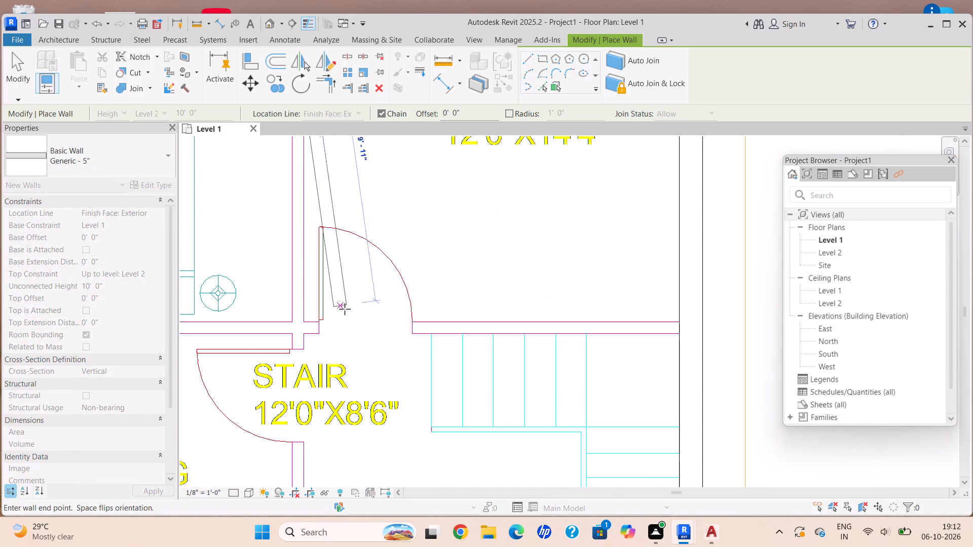
{"action": "scroll", "coordinate": [305, 349], "scroll_direction": "up", "scroll_amount": 2}
{"action": "scroll", "coordinate": [303, 353], "scroll_direction": "down", "scroll_amount": 1}
{"action": "scroll", "coordinate": [303, 354], "scroll_direction": "up", "scroll_amount": 1}
{"action": "scroll", "coordinate": [303, 354], "scroll_direction": "down", "scroll_amount": 1}
{"action": "scroll", "coordinate": [303, 354], "scroll_direction": "up", "scroll_amount": 3}
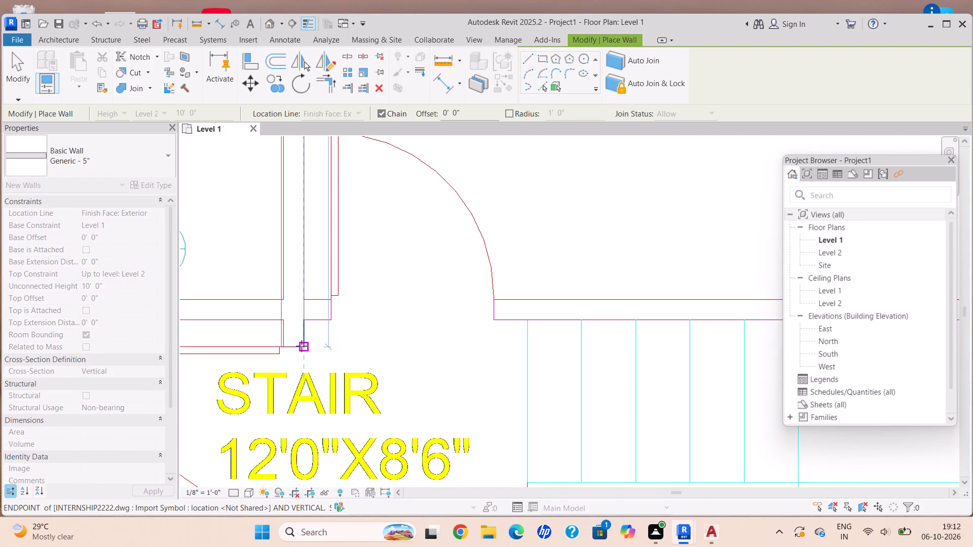
{"action": "left_click", "coordinate": [302, 346]}
{"action": "key", "text": "Escape"}
Draw the partition between the Drawing room and the Stair from the end of the Bed Room 3–Living wall to the entry-side exterior wall.
{"action": "scroll", "coordinate": [292, 333], "scroll_direction": "down", "scroll_amount": 2}
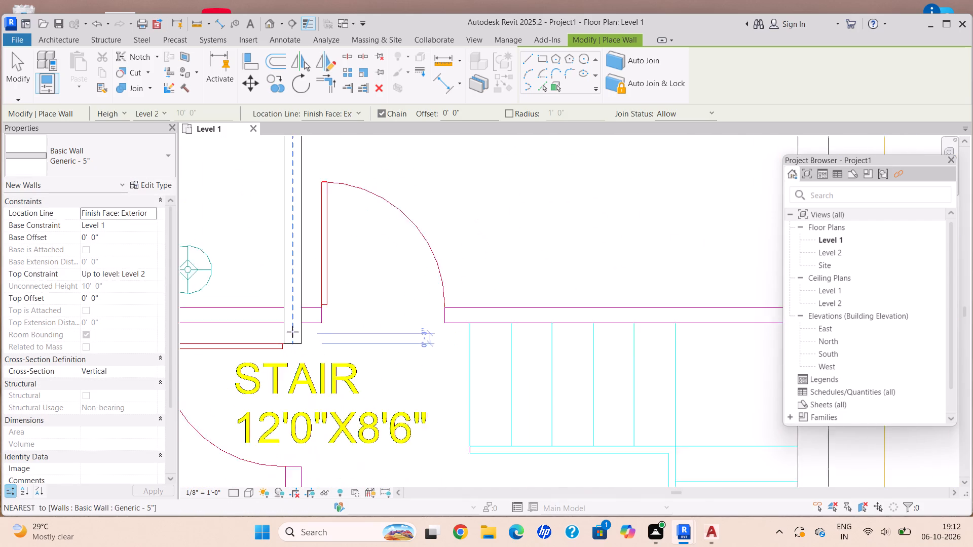
{"action": "scroll", "coordinate": [292, 332], "scroll_direction": "down", "scroll_amount": 2}
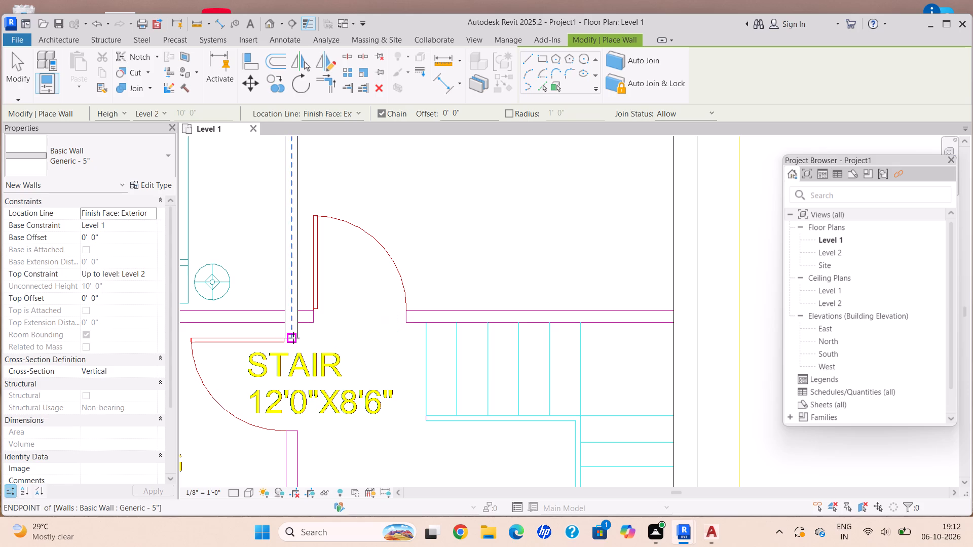
{"action": "left_click", "coordinate": [296, 337]}
{"action": "scroll", "coordinate": [303, 450], "scroll_direction": "down", "scroll_amount": 2}
{"action": "middle_click_drag", "start_coordinate": [303, 450], "coordinate": [260, 295]}
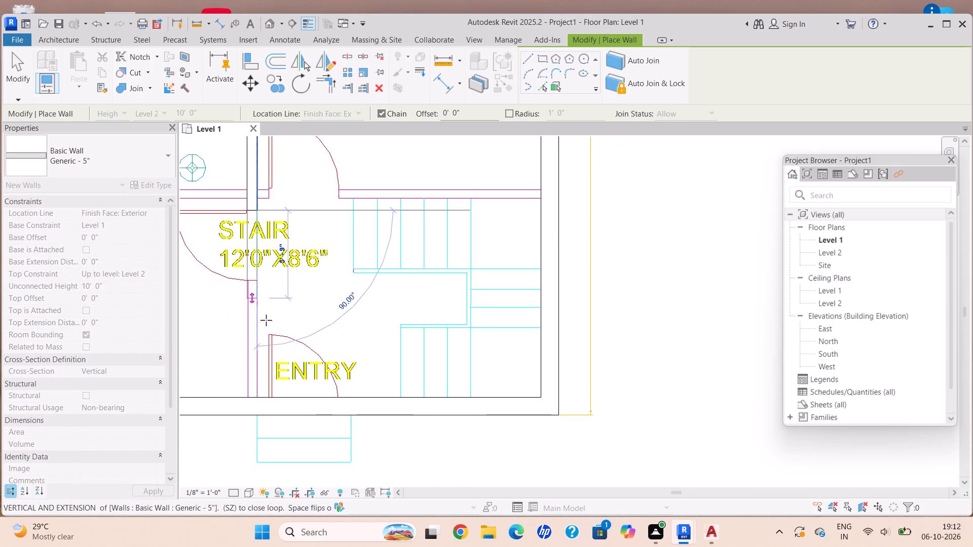
{"action": "scroll", "coordinate": [271, 383], "scroll_direction": "up", "scroll_amount": 5}
{"action": "left_click", "coordinate": [248, 402]}
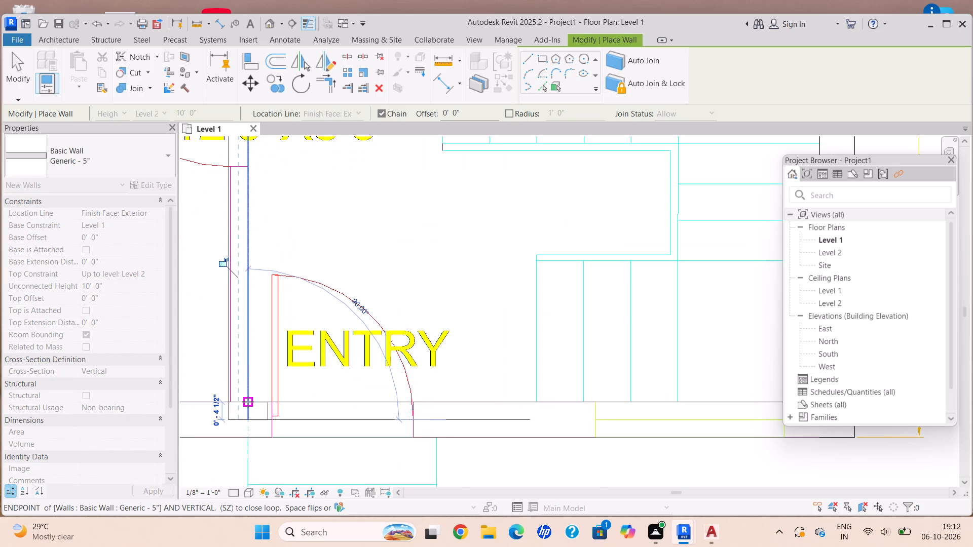
{"action": "key", "text": "Escape"}
Draw a 22'-6" partition across the plan between Living/Bed Room 3 and Stair/Drawing, from the Stair-side exterior wall to the opposite exterior wall.
{"action": "scroll", "coordinate": [225, 308], "scroll_direction": "down", "scroll_amount": 6}
{"action": "scroll", "coordinate": [218, 254], "scroll_direction": "up", "scroll_amount": 1}
{"action": "scroll", "coordinate": [218, 254], "scroll_direction": "down", "scroll_amount": 3}
{"action": "middle_click_drag", "start_coordinate": [222, 230], "coordinate": [348, 328]}
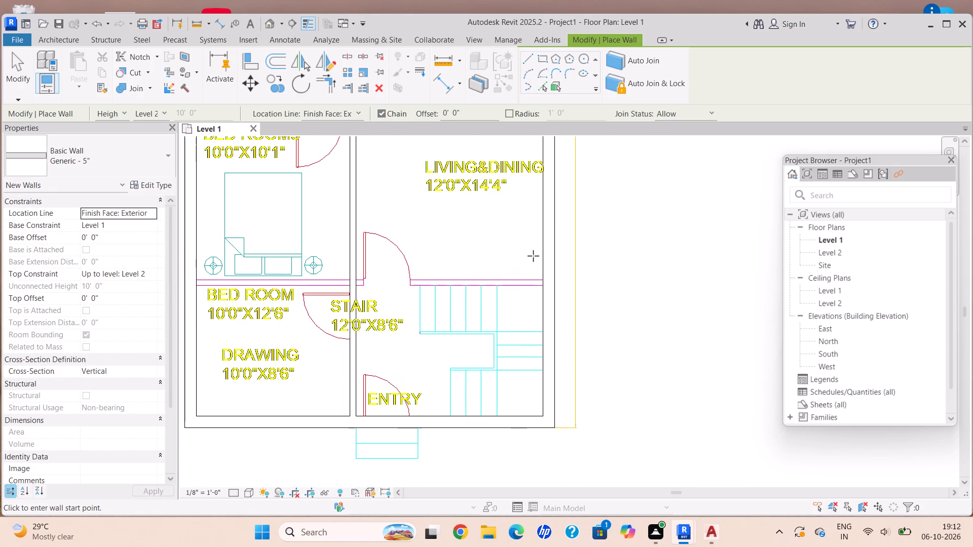
{"action": "scroll", "coordinate": [545, 253], "scroll_direction": "up", "scroll_amount": 5}
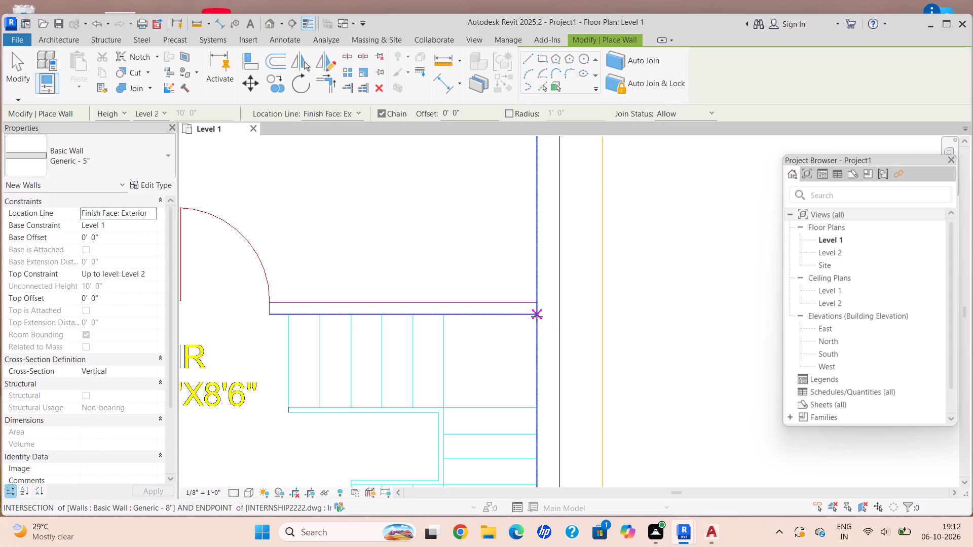
{"action": "left_click", "coordinate": [537, 317]}
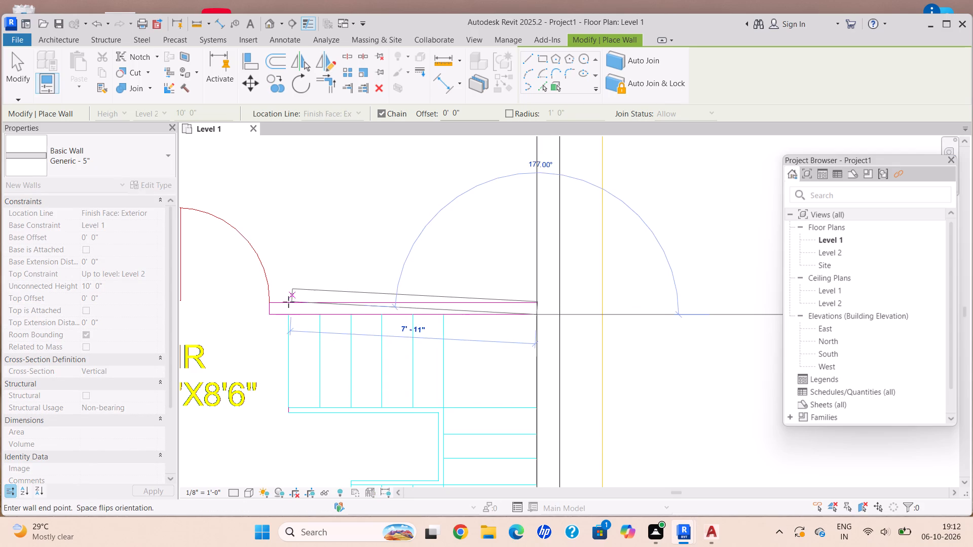
{"action": "middle_click_drag", "start_coordinate": [261, 311], "coordinate": [641, 428]}
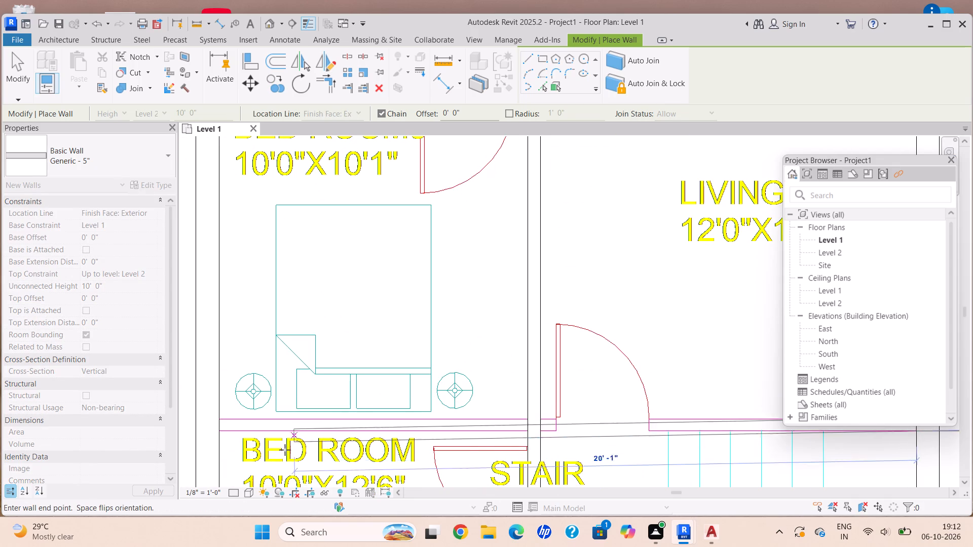
{"action": "scroll", "coordinate": [233, 446], "scroll_direction": "up", "scroll_amount": 5}
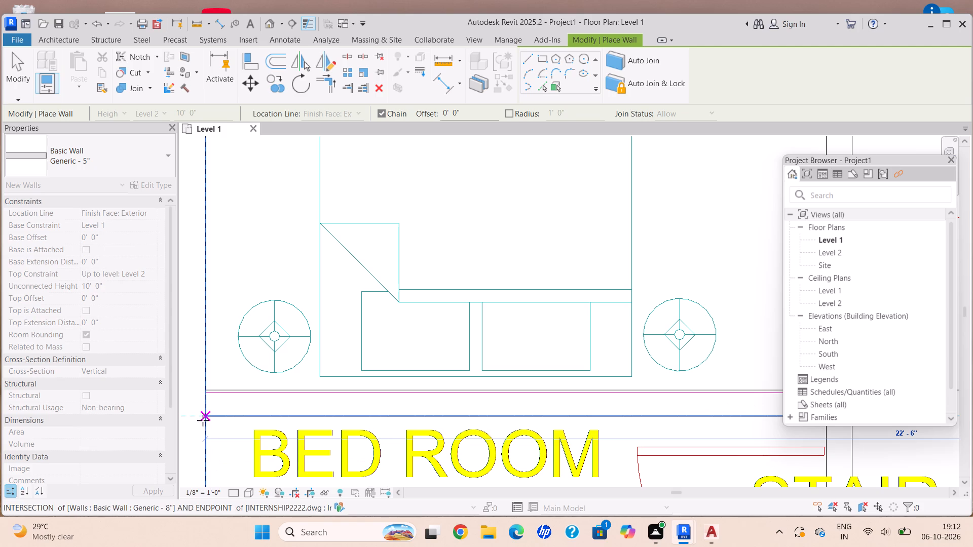
{"action": "left_click", "coordinate": [205, 417]}
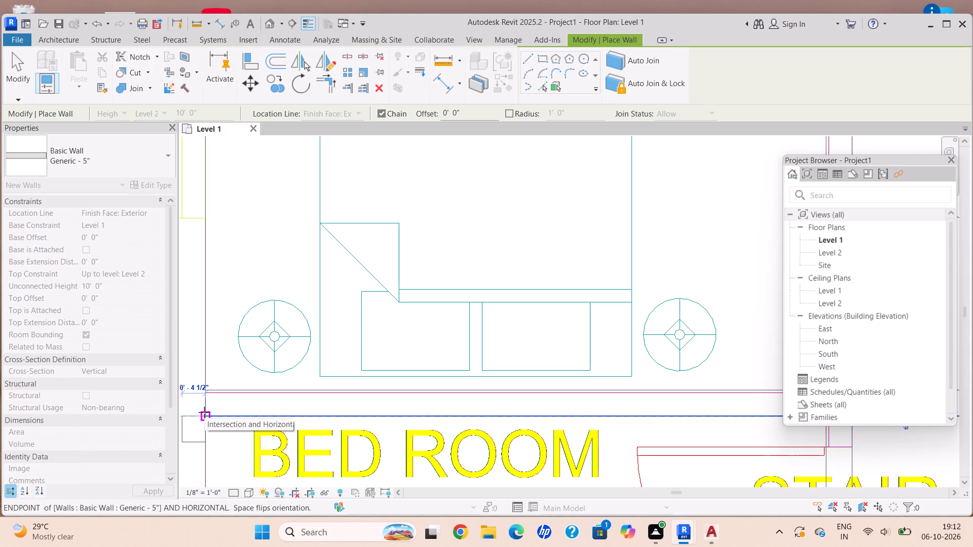
{"action": "key", "text": "Escape"}
Examine the modelled walls across the whole floor plan against the linked CAD drawing.
{"action": "scroll", "coordinate": [331, 368], "scroll_direction": "down", "scroll_amount": 2}
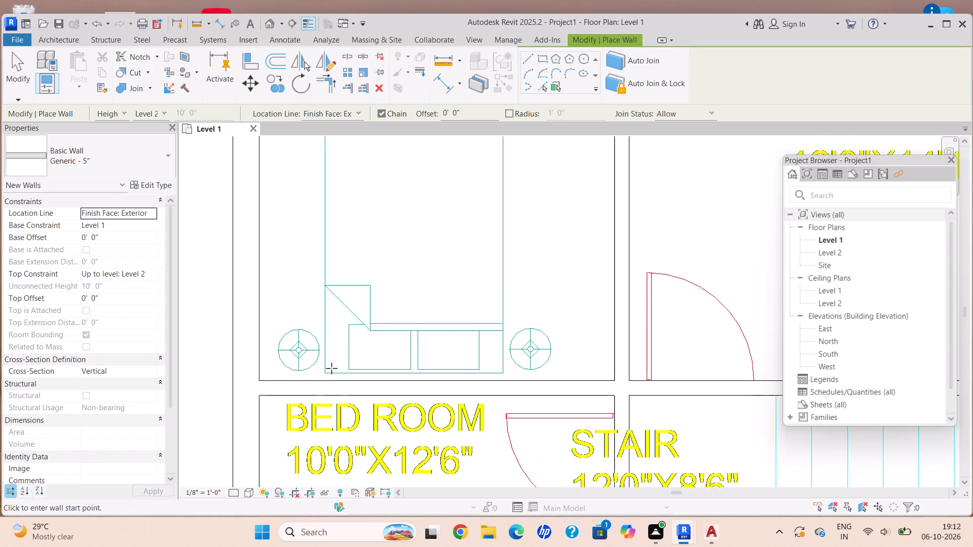
{"action": "scroll", "coordinate": [331, 368], "scroll_direction": "down", "scroll_amount": 8}
{"action": "scroll", "coordinate": [343, 359], "scroll_direction": "up", "scroll_amount": 1}
{"action": "scroll", "coordinate": [344, 359], "scroll_direction": "down", "scroll_amount": 6}
{"action": "middle_click_drag", "start_coordinate": [434, 343], "coordinate": [312, 368]}
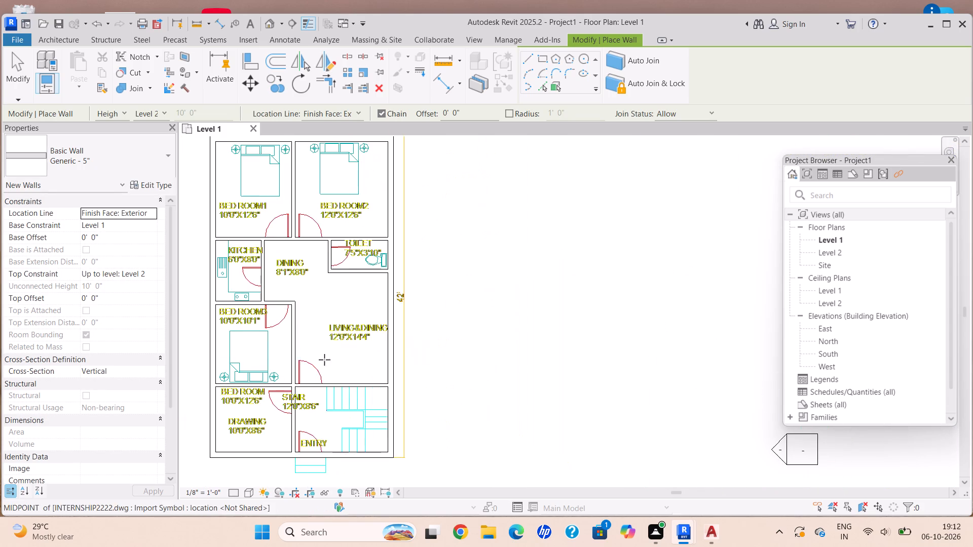
{"action": "scroll", "coordinate": [326, 358], "scroll_direction": "down", "scroll_amount": 3}
{"action": "middle_click_drag", "start_coordinate": [327, 358], "coordinate": [374, 350]}
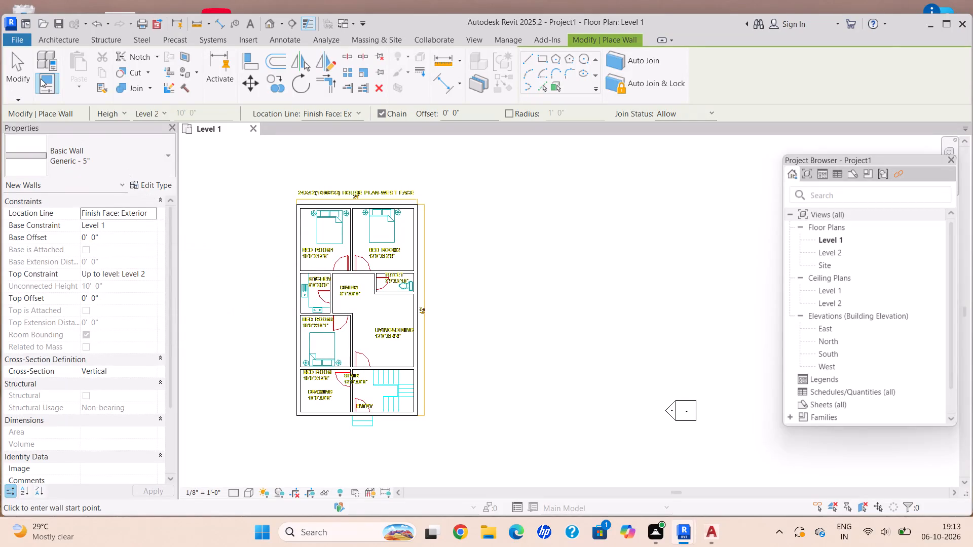
Bring up the architectural modelling tools.
{"action": "left_click", "coordinate": [50, 40]}
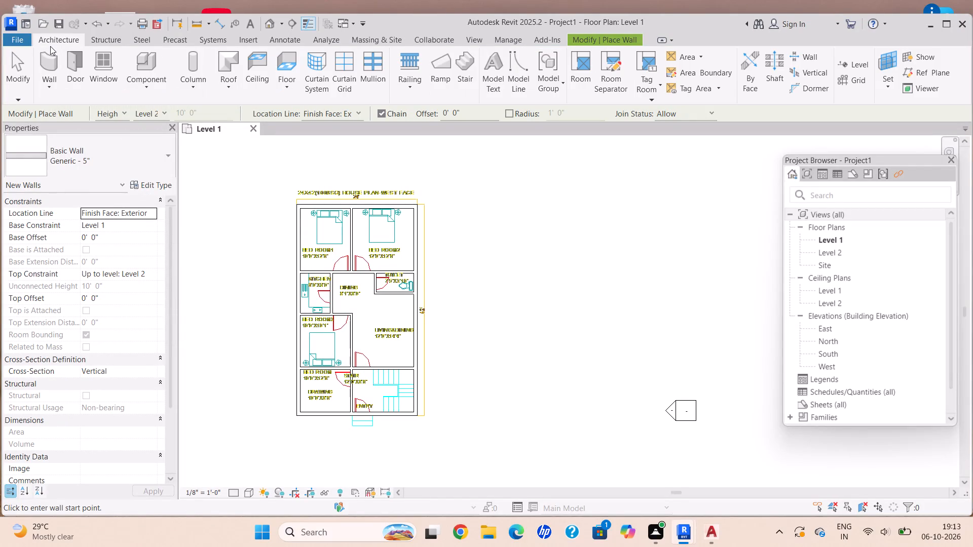
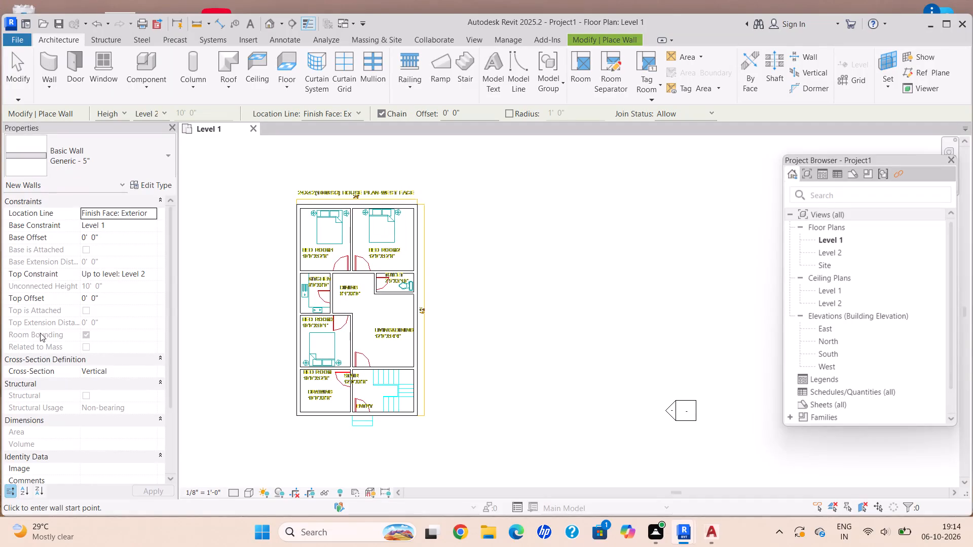
Place a Single-Flush 36" x 84" door in the Bed Room 2–Dining wall, swinging into the bedroom to match the CAD door.
{"action": "scroll", "coordinate": [171, 282], "scroll_direction": "down", "scroll_amount": 3}
{"action": "middle_click_drag", "start_coordinate": [263, 258], "coordinate": [295, 302]}
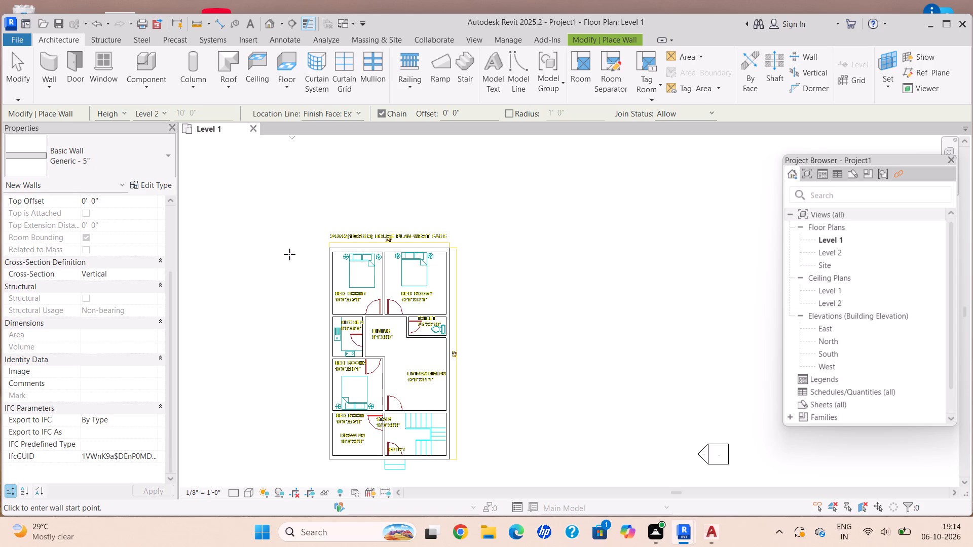
{"action": "scroll", "coordinate": [357, 225], "scroll_direction": "down", "scroll_amount": 1}
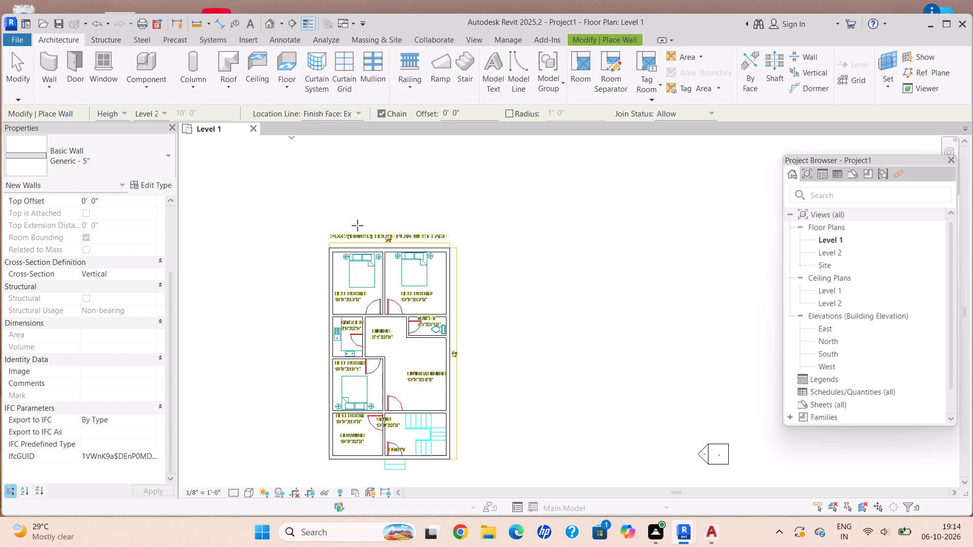
{"action": "scroll", "coordinate": [357, 225], "scroll_direction": "down", "scroll_amount": 1}
{"action": "middle_click_drag", "start_coordinate": [369, 230], "coordinate": [324, 212]}
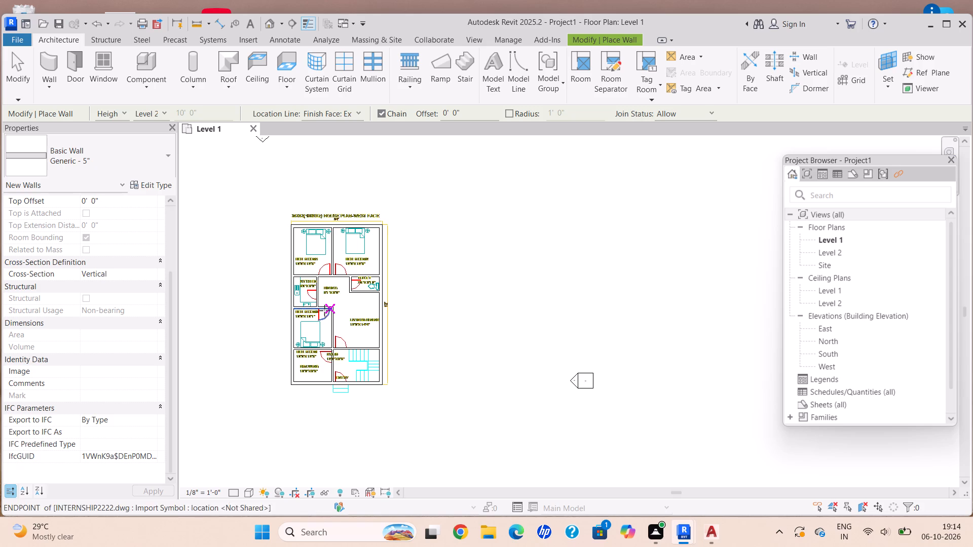
{"action": "scroll", "coordinate": [322, 288], "scroll_direction": "up", "scroll_amount": 1}
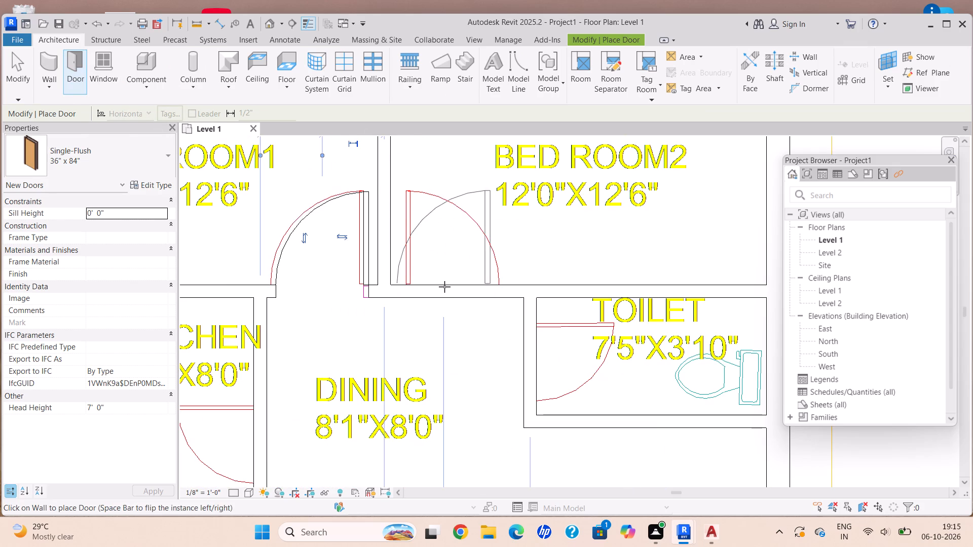
{"action": "key", "text": "space"}
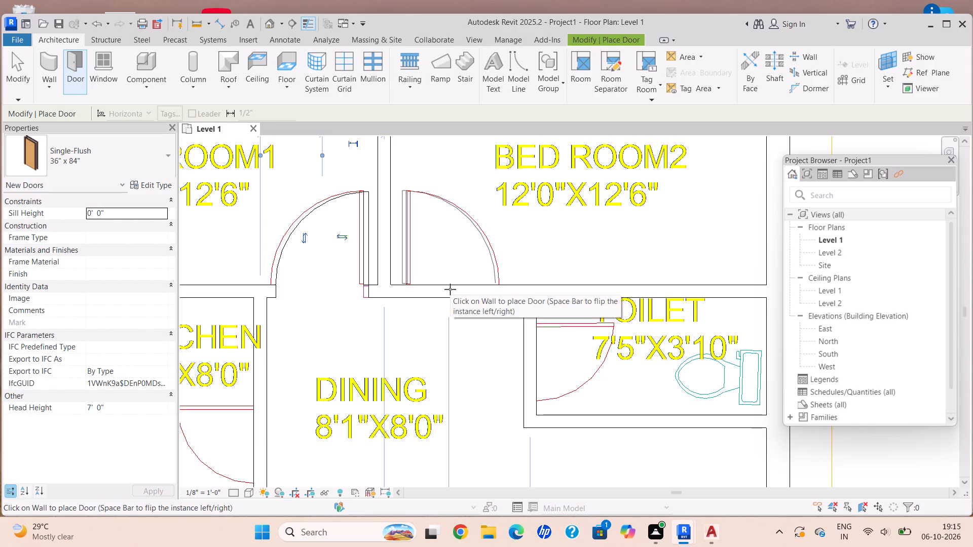
{"action": "left_click", "coordinate": [450, 289]}
Place a 36" x 84" door in the Dining–Toilet wall over the CAD door, opening into the Toilet.
{"action": "middle_click_drag", "start_coordinate": [498, 318], "coordinate": [406, 223]}
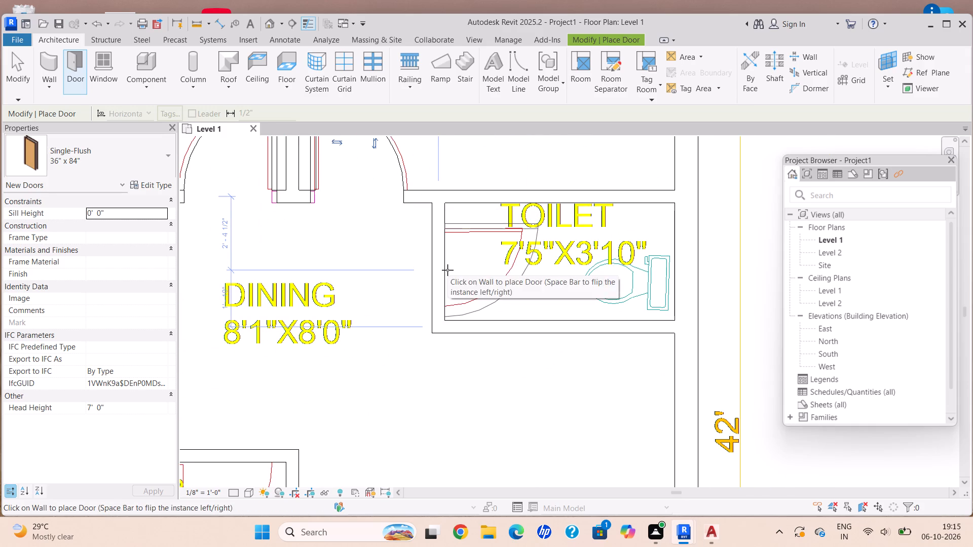
{"action": "left_click", "coordinate": [447, 270]}
Place a 36" x 84" door in the Kitchen–Dining wall, about 3'-2" from the Bed Room 3 partition, flipped to match the CAD swing.
{"action": "scroll", "coordinate": [387, 301], "scroll_direction": "down", "scroll_amount": 4}
{"action": "middle_click_drag", "start_coordinate": [387, 302], "coordinate": [489, 249]}
{"action": "scroll", "coordinate": [342, 271], "scroll_direction": "up", "scroll_amount": 3}
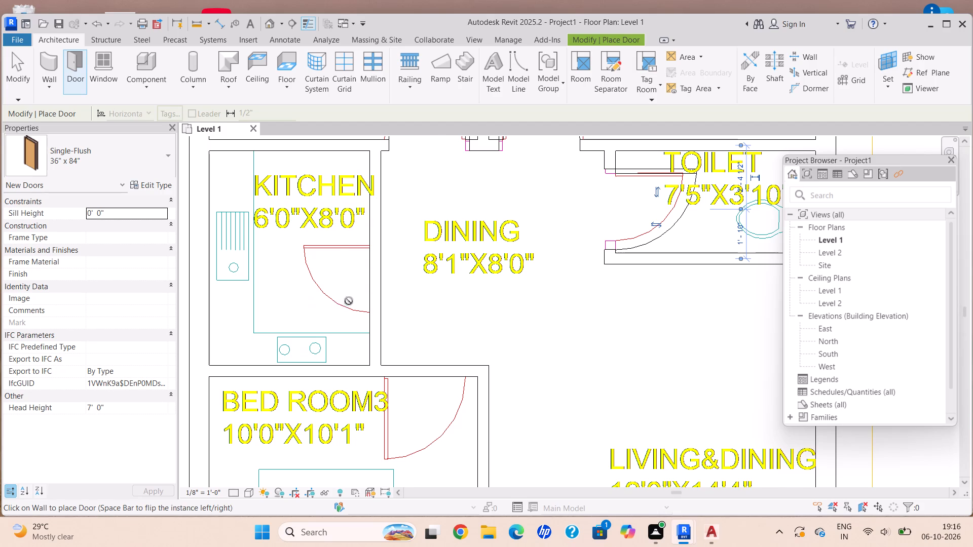
{"action": "scroll", "coordinate": [377, 263], "scroll_direction": "up", "scroll_amount": 1}
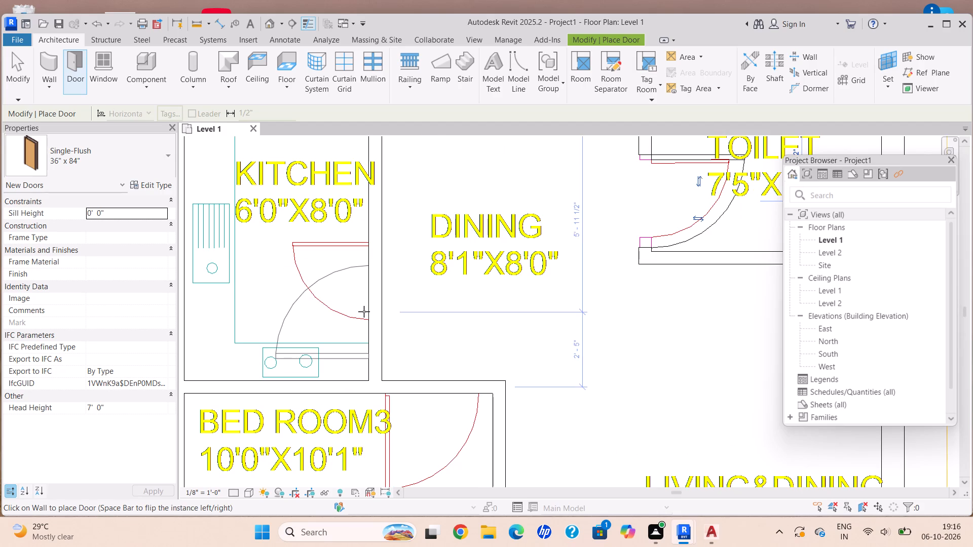
{"action": "key", "text": "space"}
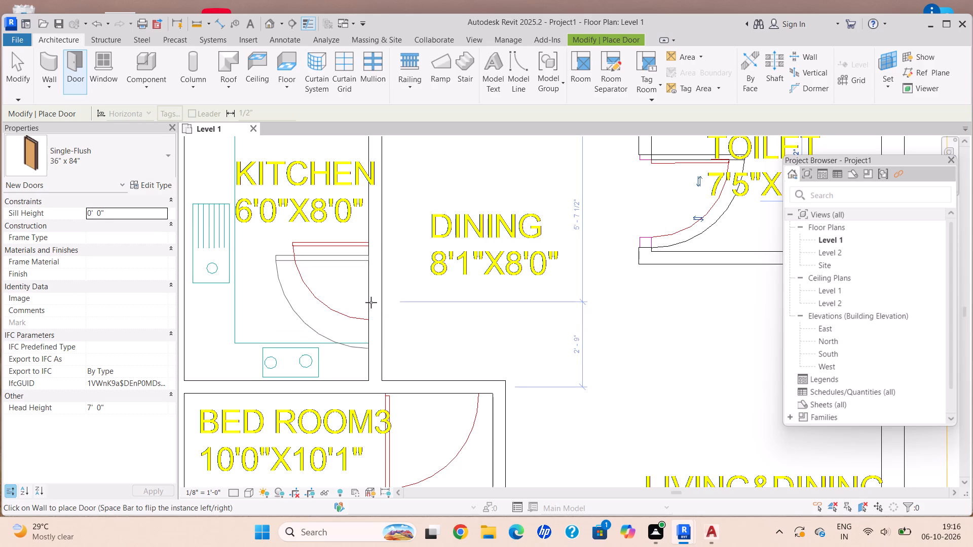
{"action": "left_click", "coordinate": [372, 289]}
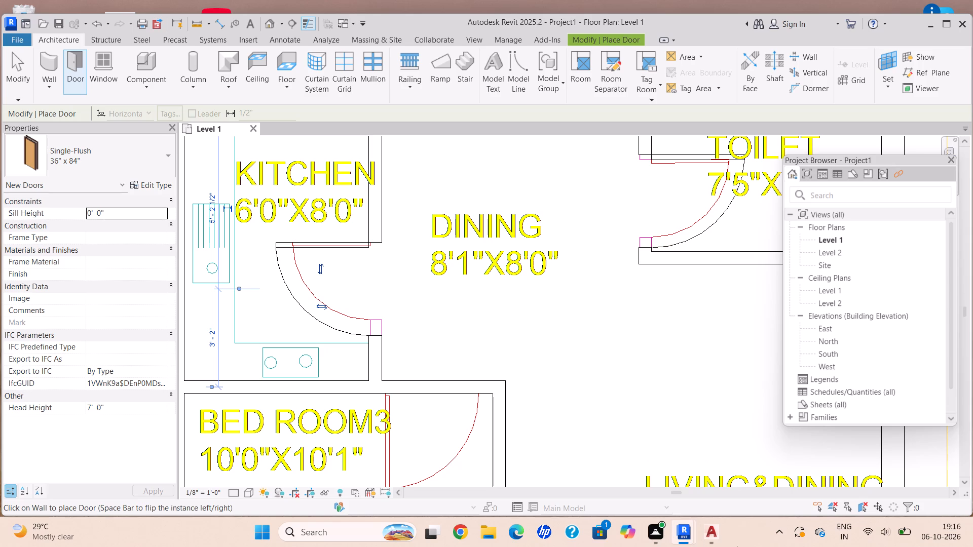
Place a 36" x 84" door in the Dining–Bed Room 3 wall over the CAD door, about 2'-0" from the wall's Living-side corner.
{"action": "scroll", "coordinate": [469, 285], "scroll_direction": "down", "scroll_amount": 2}
{"action": "scroll", "coordinate": [469, 289], "scroll_direction": "up", "scroll_amount": 1}
{"action": "scroll", "coordinate": [469, 289], "scroll_direction": "down", "scroll_amount": 5}
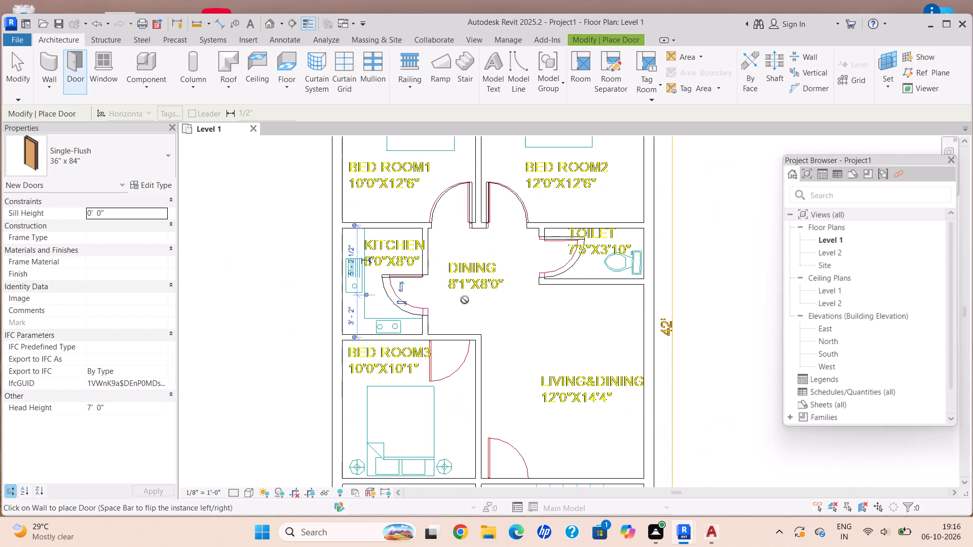
{"action": "middle_click_drag", "start_coordinate": [466, 298], "coordinate": [433, 324]}
{"action": "scroll", "coordinate": [435, 341], "scroll_direction": "down", "scroll_amount": 1}
{"action": "middle_click_drag", "start_coordinate": [434, 344], "coordinate": [431, 329]}
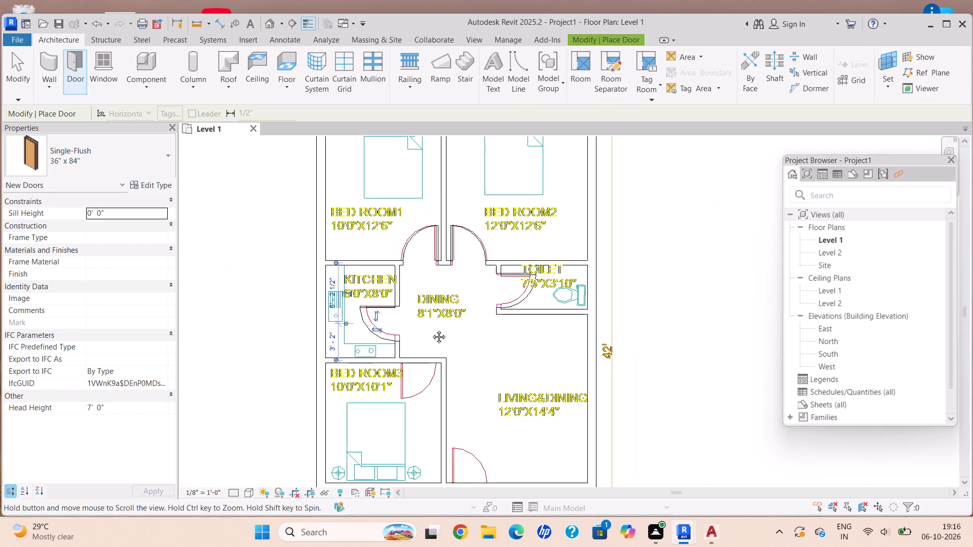
{"action": "middle_click_drag", "start_coordinate": [431, 329], "coordinate": [426, 304]}
{"action": "scroll", "coordinate": [420, 325], "scroll_direction": "up", "scroll_amount": 4}
{"action": "scroll", "coordinate": [419, 325], "scroll_direction": "down", "scroll_amount": 1}
{"action": "scroll", "coordinate": [419, 325], "scroll_direction": "up", "scroll_amount": 2}
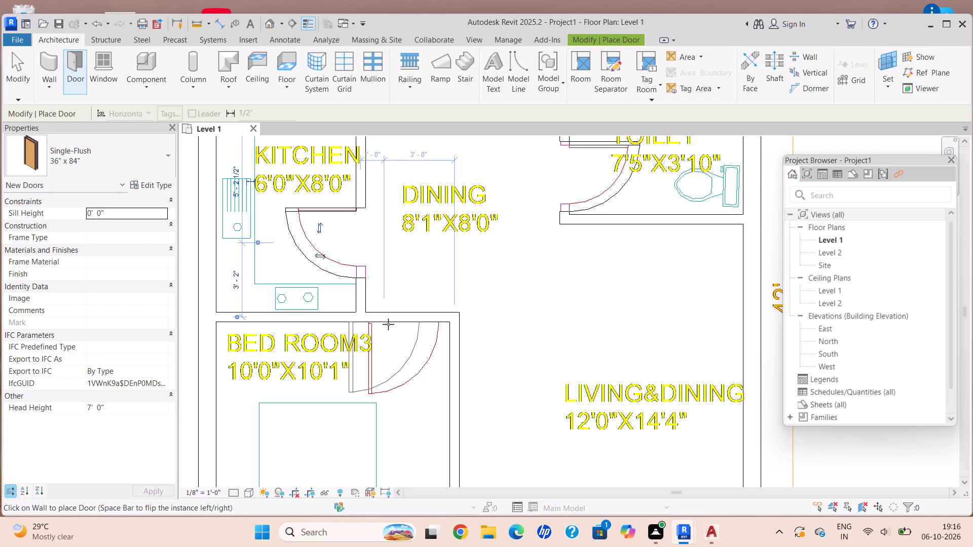
{"action": "left_click", "coordinate": [403, 324]}
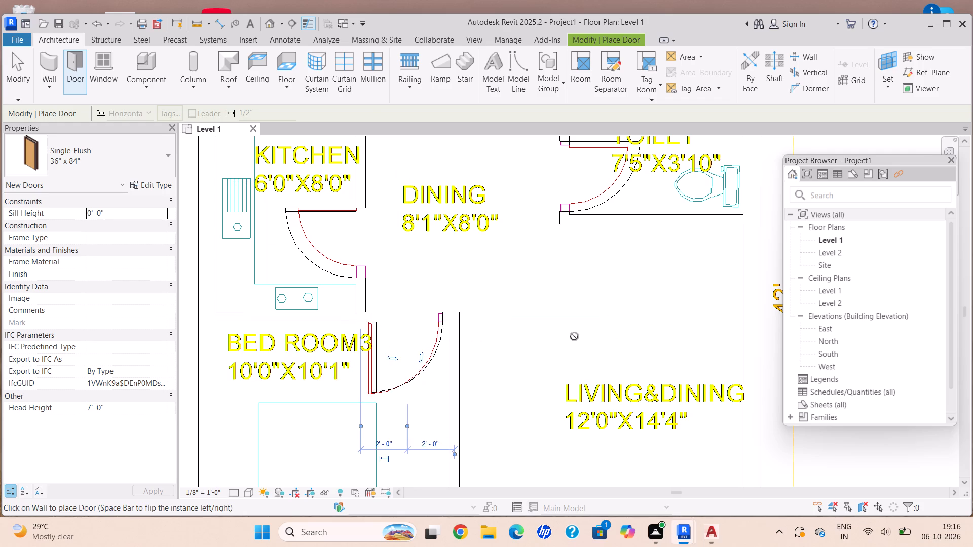
Place a 36" x 84" door in the Living–Stair wall, about 10'-4" from the exterior wall, flipped to match the CAD swing into Living.
{"action": "middle_click_drag", "start_coordinate": [568, 332], "coordinate": [513, 283]}
{"action": "scroll", "coordinate": [486, 352], "scroll_direction": "down", "scroll_amount": 2}
{"action": "scroll", "coordinate": [485, 354], "scroll_direction": "up", "scroll_amount": 1}
{"action": "middle_click_drag", "start_coordinate": [485, 354], "coordinate": [424, 264]}
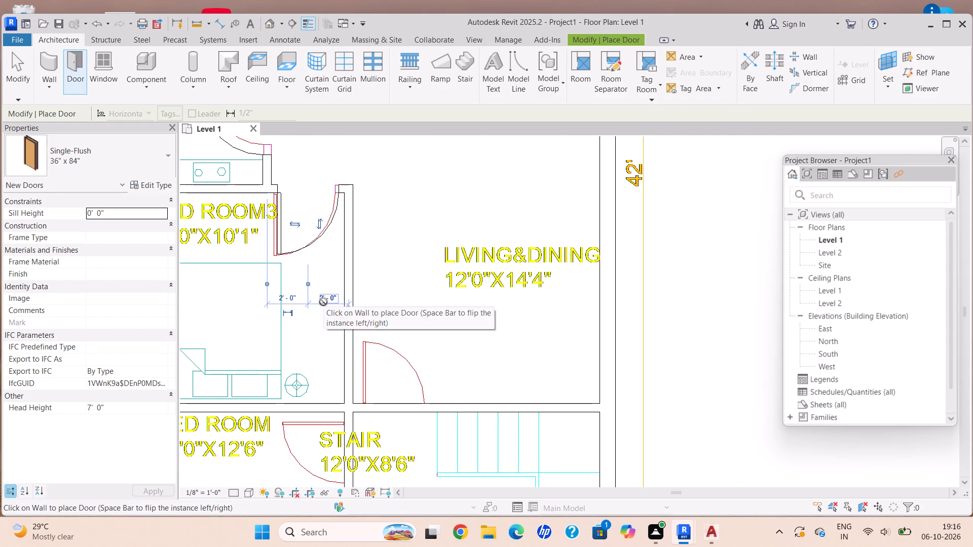
{"action": "scroll", "coordinate": [400, 390], "scroll_direction": "up", "scroll_amount": 3}
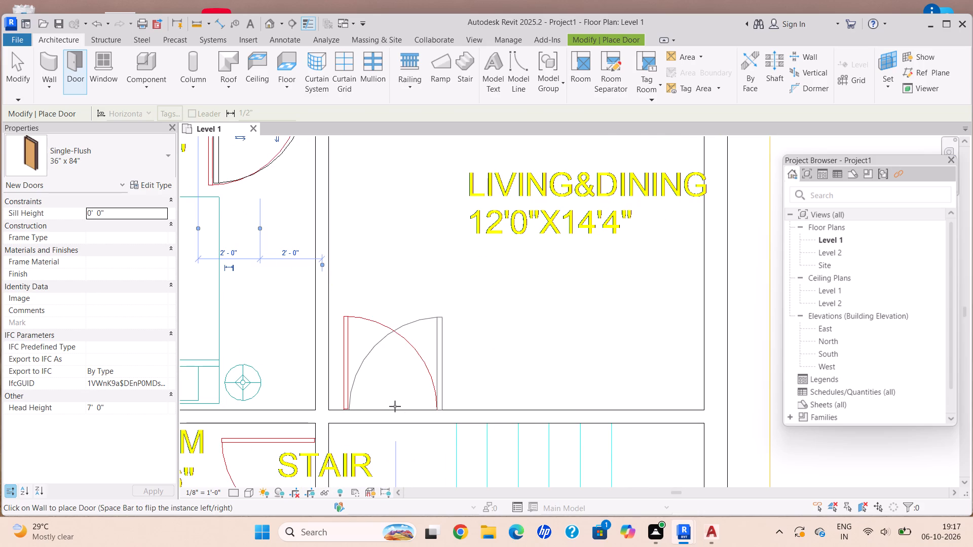
{"action": "key", "text": "space"}
{"action": "left_click", "coordinate": [395, 406]}
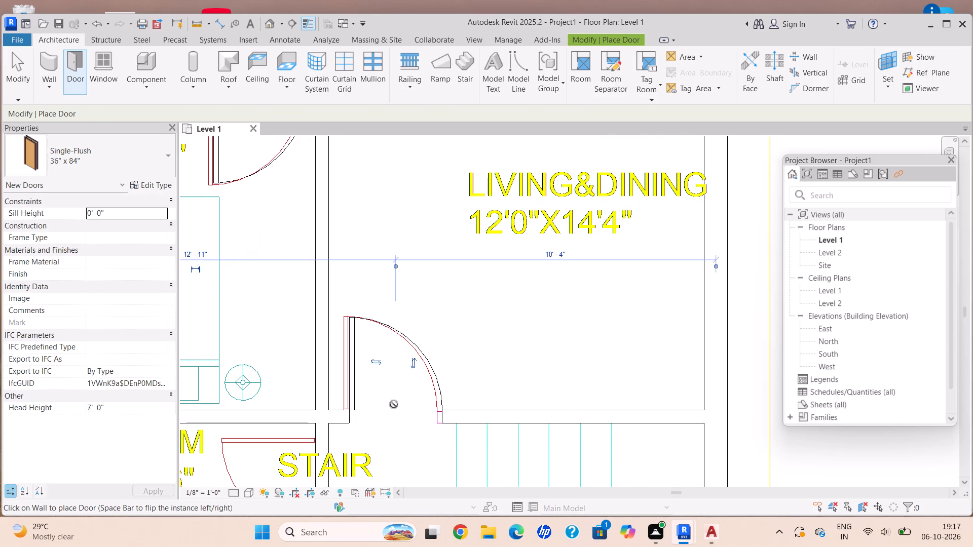
Place a 36" x 84" door in the Drawing–Stair partition, about 6'-10" from the entry-side wall, swinging into Drawing as in the CAD plan.
{"action": "scroll", "coordinate": [394, 404], "scroll_direction": "down", "scroll_amount": 2}
{"action": "scroll", "coordinate": [394, 404], "scroll_direction": "up", "scroll_amount": 1}
{"action": "middle_click_drag", "start_coordinate": [394, 404], "coordinate": [406, 273]}
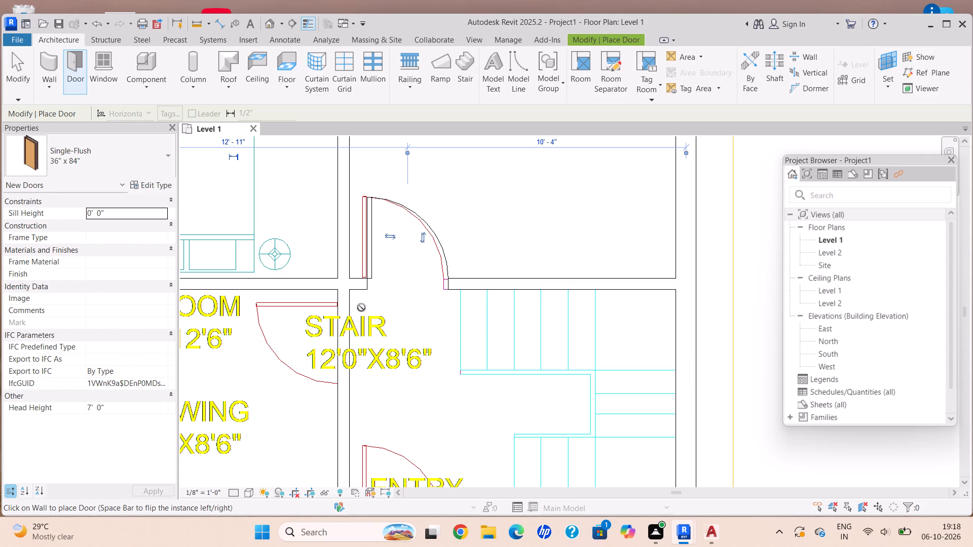
{"action": "scroll", "coordinate": [365, 324], "scroll_direction": "down", "scroll_amount": 6}
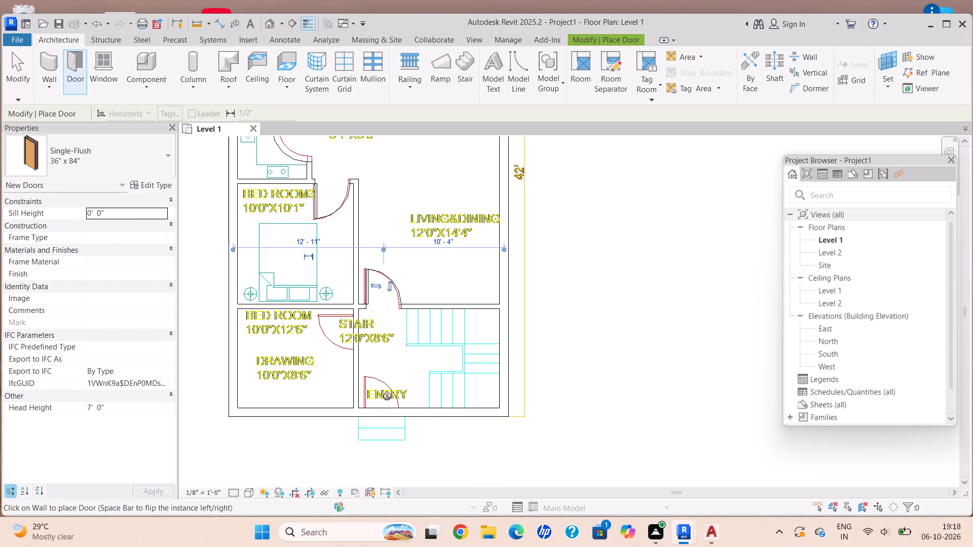
{"action": "scroll", "coordinate": [345, 345], "scroll_direction": "up", "scroll_amount": 5}
{"action": "scroll", "coordinate": [313, 359], "scroll_direction": "down", "scroll_amount": 1}
{"action": "scroll", "coordinate": [313, 359], "scroll_direction": "up", "scroll_amount": 1}
{"action": "scroll", "coordinate": [359, 354], "scroll_direction": "down", "scroll_amount": 1}
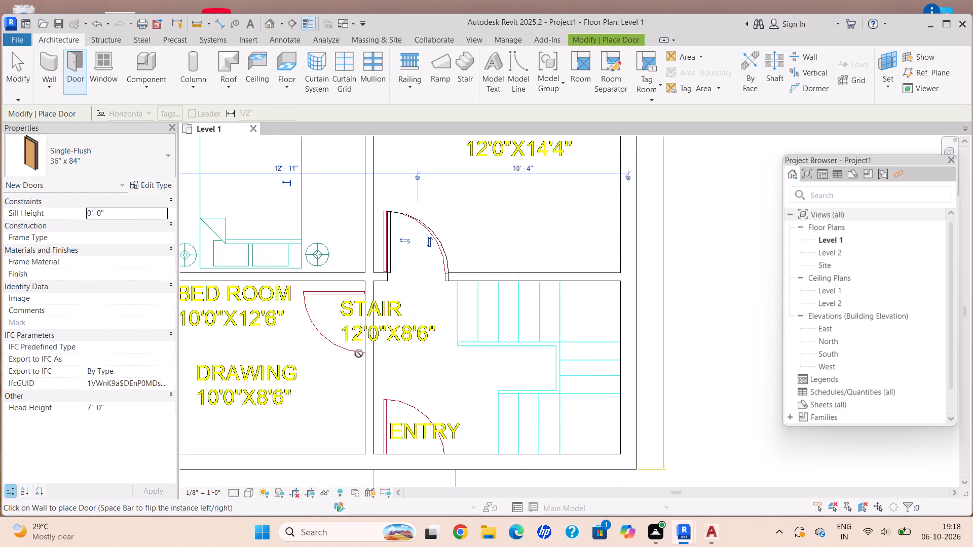
{"action": "scroll", "coordinate": [359, 354], "scroll_direction": "up", "scroll_amount": 1}
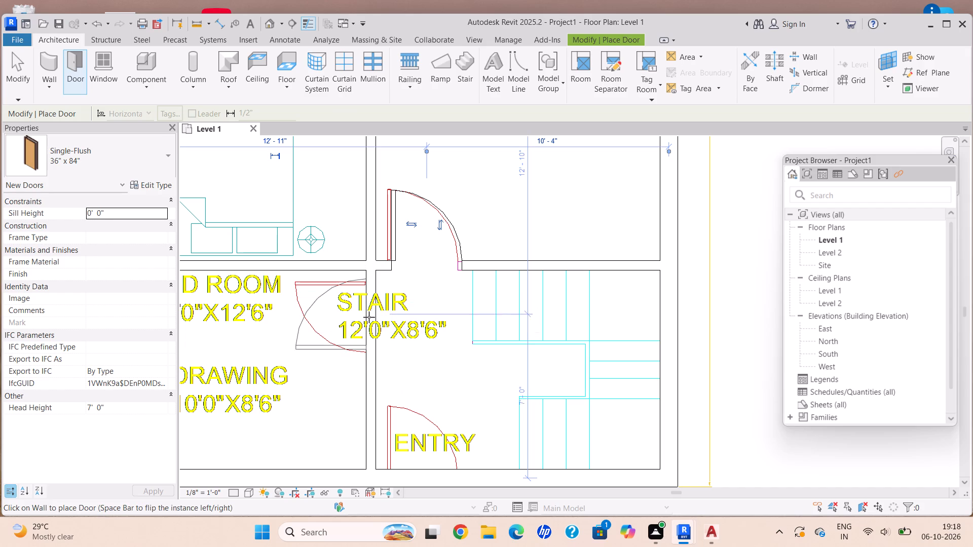
{"action": "key", "text": "space"}
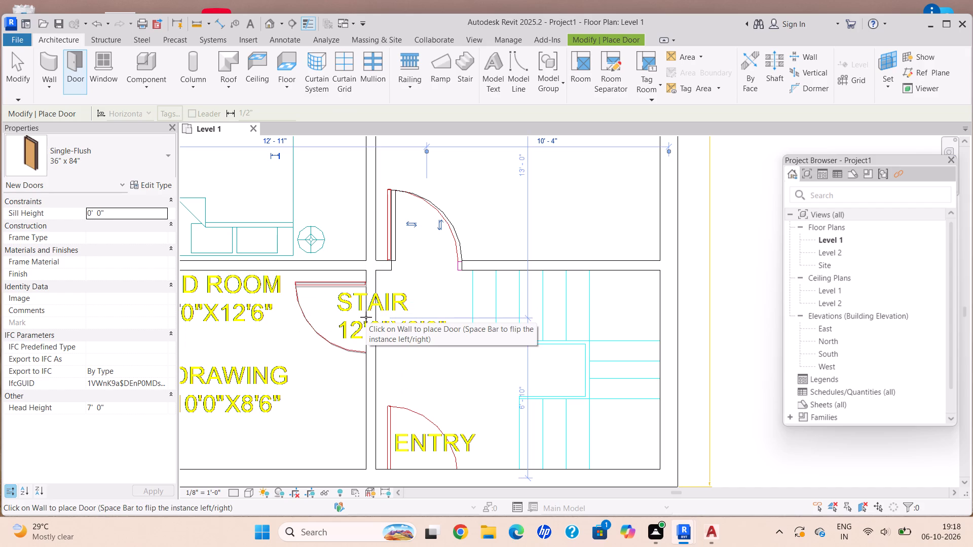
{"action": "left_click", "coordinate": [366, 317]}
Place a 36" x 84" door at Entry in the exterior wall, about 2'-6" from the Drawing–Stair partition, flipped to match the CAD swing.
{"action": "scroll", "coordinate": [457, 451], "scroll_direction": "down", "scroll_amount": 1}
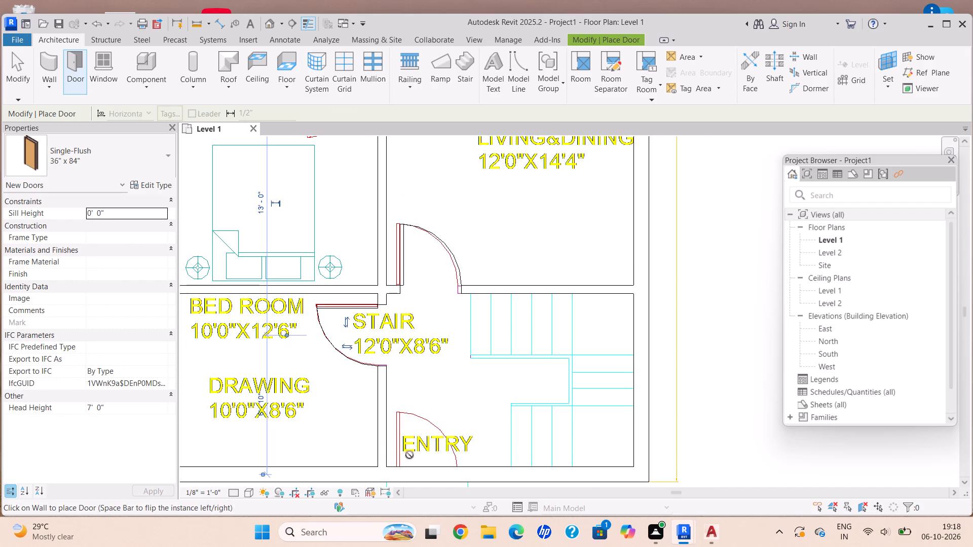
{"action": "key", "text": "space"}
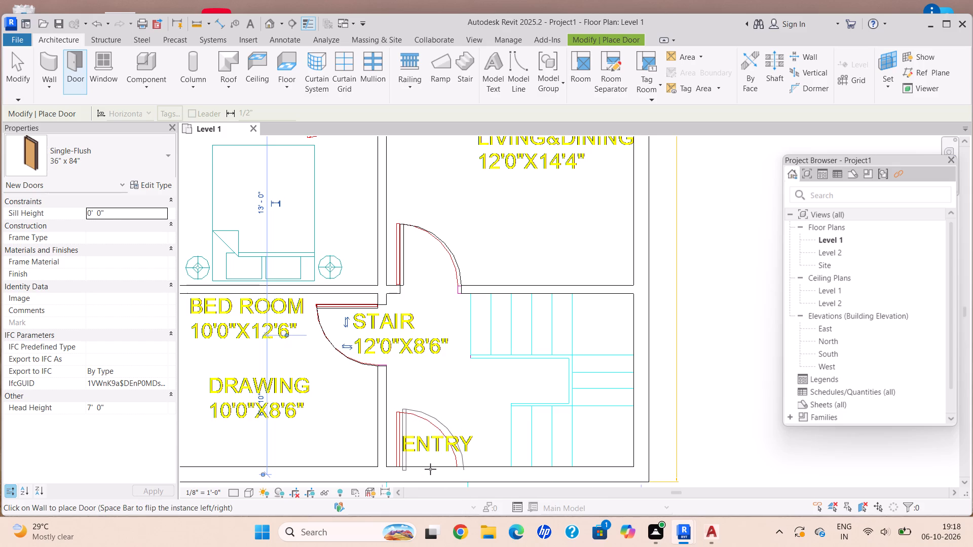
{"action": "left_click", "coordinate": [430, 469]}
Examine the placed doors across the floor plan against the linked CAD drawing.
{"action": "scroll", "coordinate": [424, 437], "scroll_direction": "down", "scroll_amount": 1}
{"action": "scroll", "coordinate": [424, 437], "scroll_direction": "up", "scroll_amount": 1}
{"action": "scroll", "coordinate": [424, 437], "scroll_direction": "down", "scroll_amount": 4}
{"action": "scroll", "coordinate": [424, 437], "scroll_direction": "up", "scroll_amount": 1}
{"action": "scroll", "coordinate": [424, 437], "scroll_direction": "down", "scroll_amount": 3}
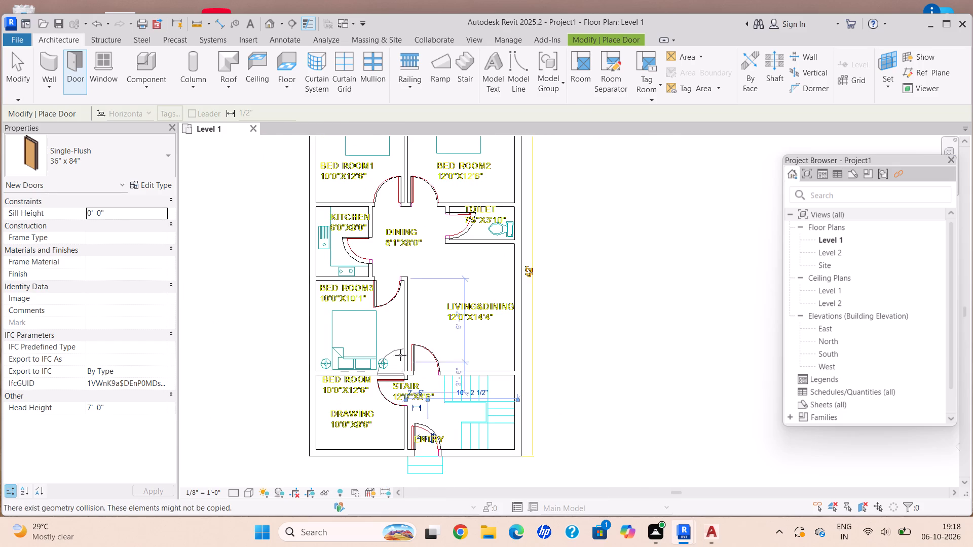
{"action": "middle_click_drag", "start_coordinate": [399, 347], "coordinate": [386, 380]}
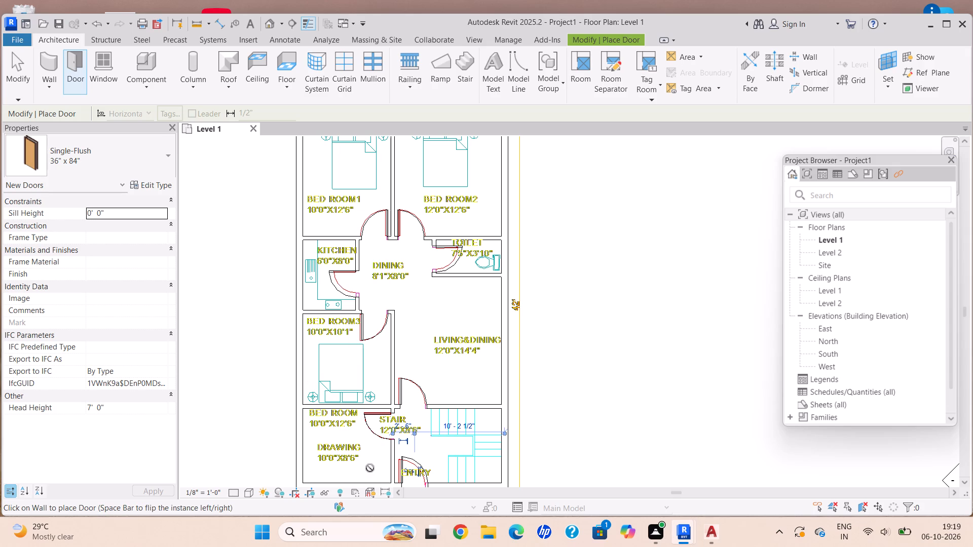
{"action": "scroll", "coordinate": [370, 468], "scroll_direction": "up", "scroll_amount": 1}
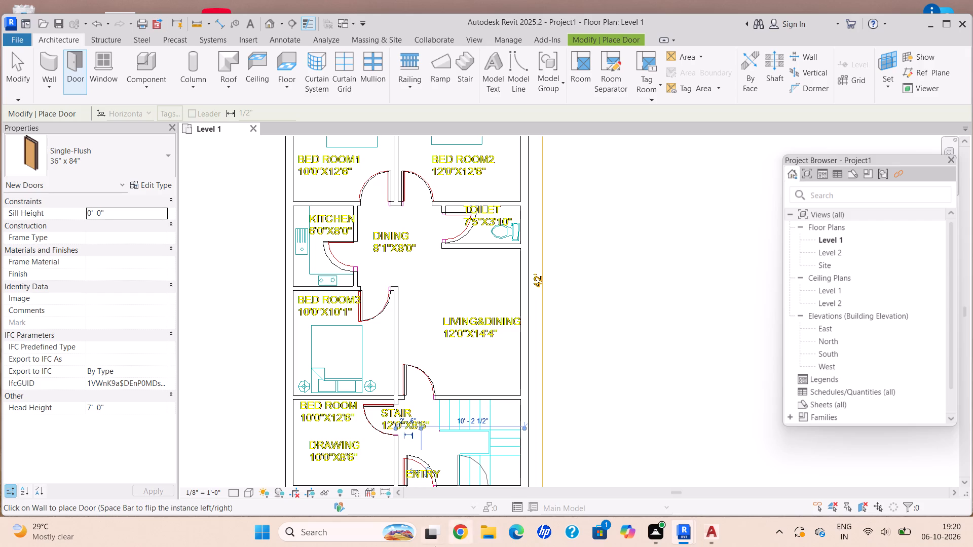
{"action": "scroll", "coordinate": [386, 546], "scroll_direction": "down", "scroll_amount": 2}
{"action": "scroll", "coordinate": [502, 459], "scroll_direction": "down", "scroll_amount": 2}
{"action": "middle_click_drag", "start_coordinate": [495, 451], "coordinate": [474, 390]}
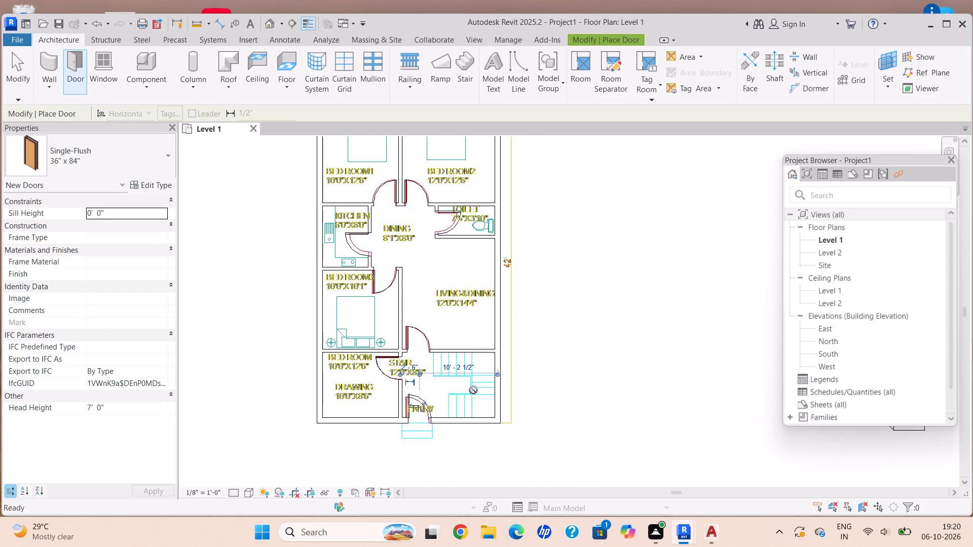
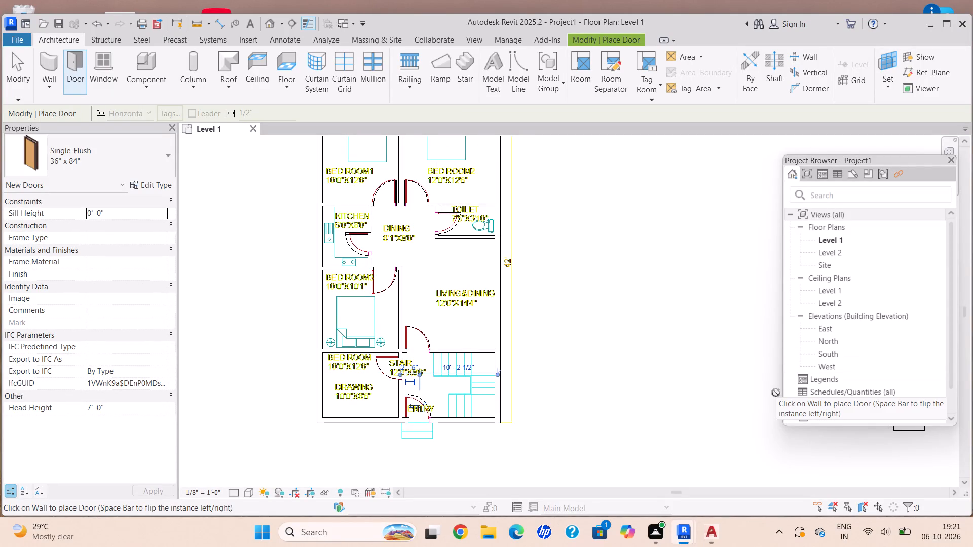
Finish placing doors and nudge the Entry door toward the Drawing–Stair partition to line it up with the CAD door.
{"action": "scroll", "coordinate": [523, 271], "scroll_direction": "down", "scroll_amount": 1}
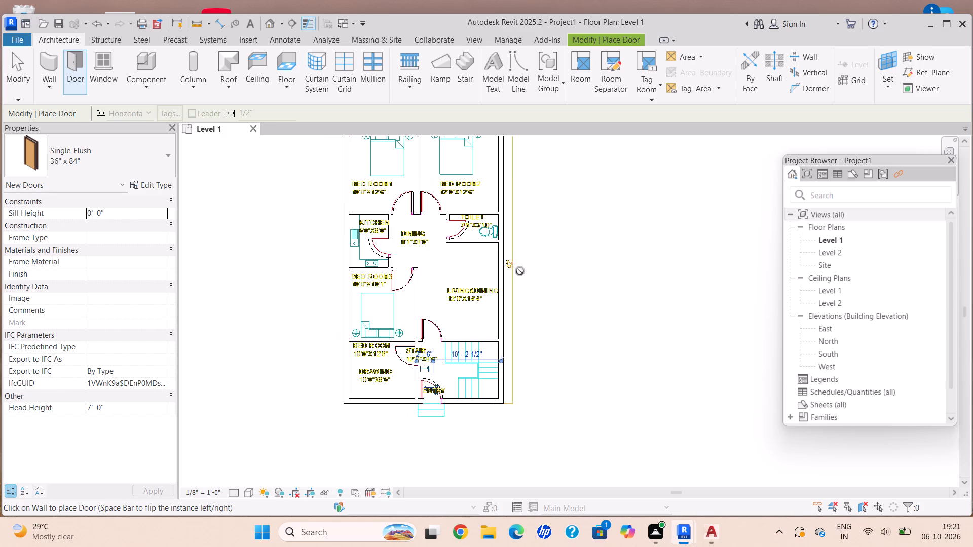
{"action": "middle_click_drag", "start_coordinate": [520, 270], "coordinate": [551, 371]}
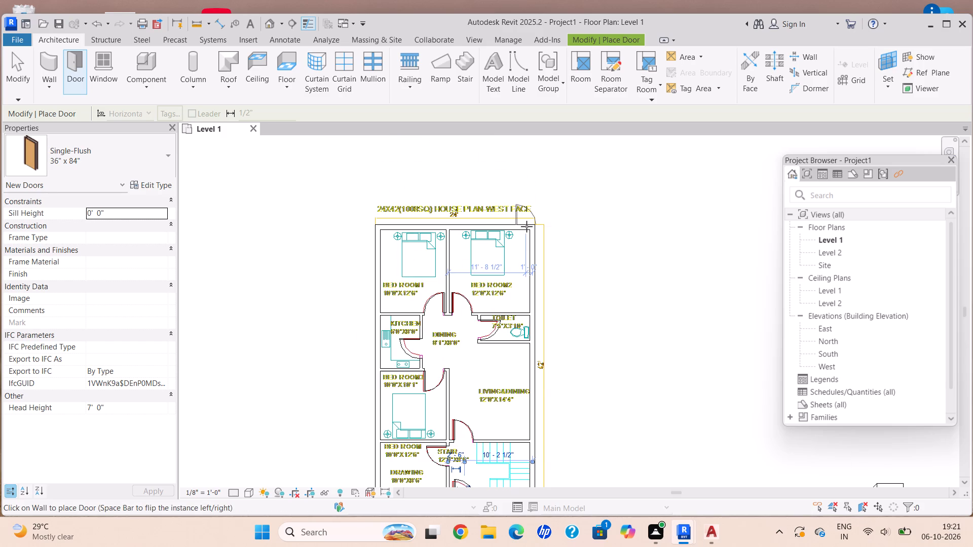
{"action": "middle_click_drag", "start_coordinate": [446, 400], "coordinate": [386, 248]}
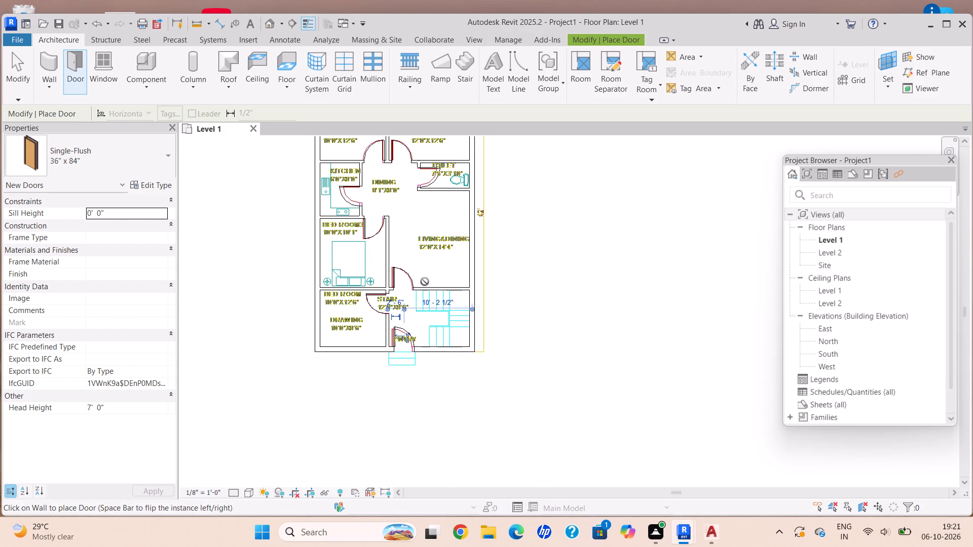
{"action": "scroll", "coordinate": [353, 237], "scroll_direction": "up", "scroll_amount": 3}
{"action": "scroll", "coordinate": [346, 227], "scroll_direction": "down", "scroll_amount": 1}
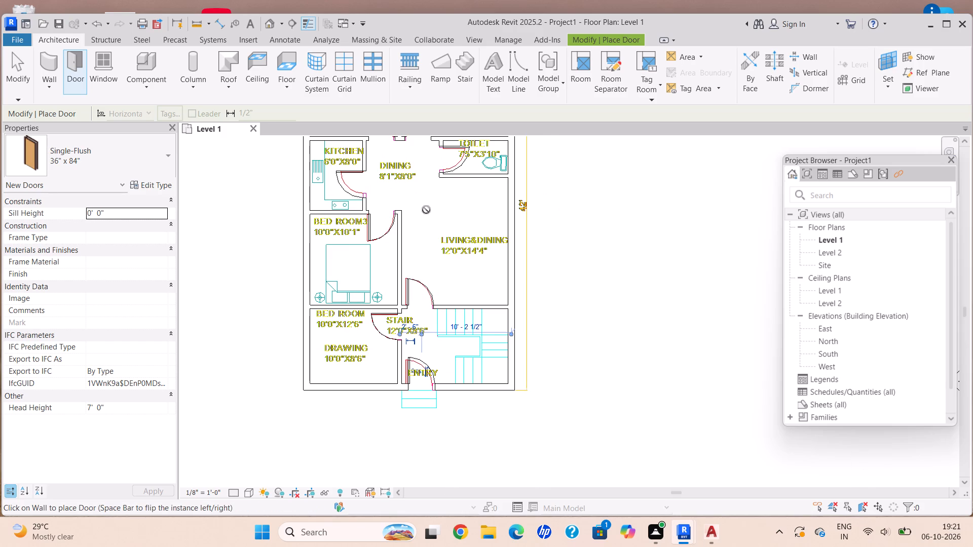
{"action": "middle_click_drag", "start_coordinate": [426, 210], "coordinate": [427, 252]}
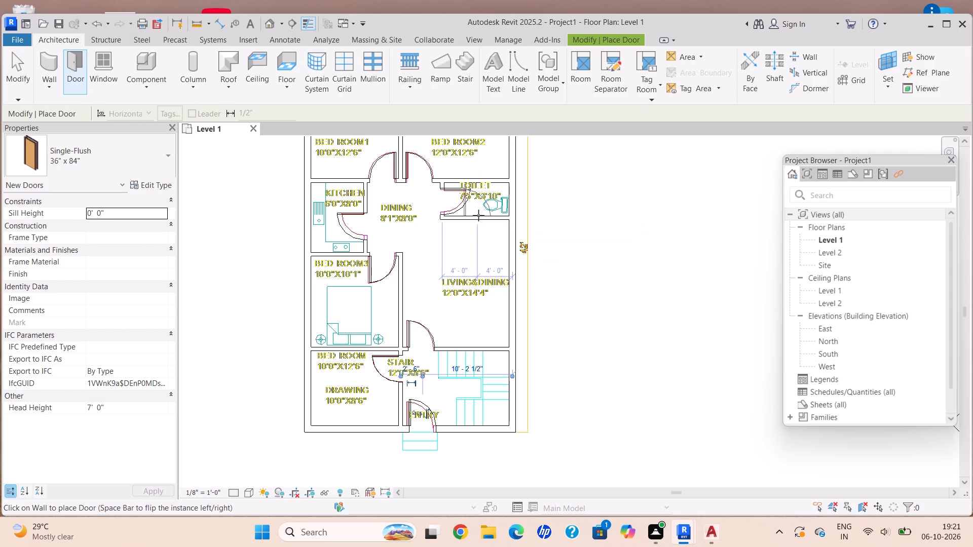
{"action": "key", "text": "Escape"}
{"action": "key", "text": "Escape"}
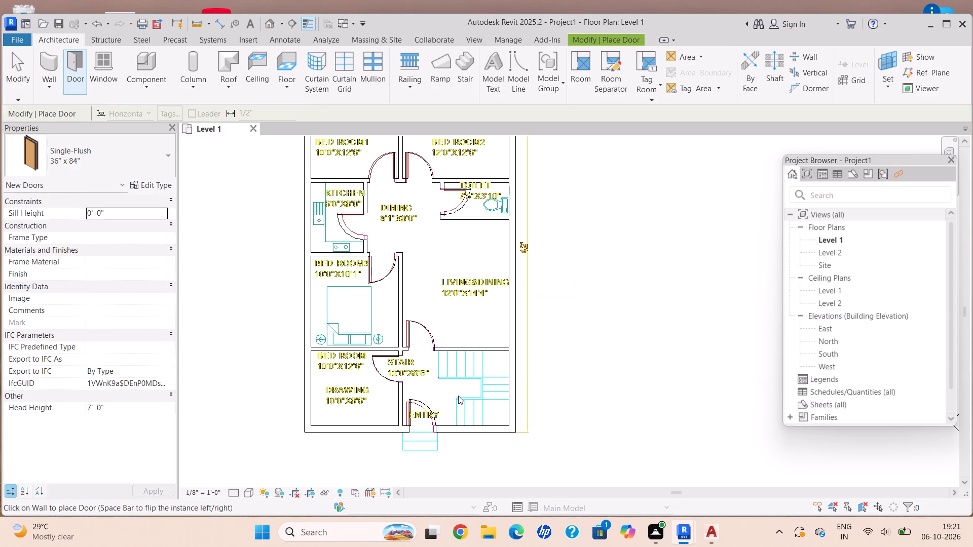
{"action": "scroll", "coordinate": [408, 422], "scroll_direction": "up", "scroll_amount": 6}
{"action": "scroll", "coordinate": [409, 433], "scroll_direction": "down", "scroll_amount": 1}
{"action": "scroll", "coordinate": [409, 433], "scroll_direction": "up", "scroll_amount": 2}
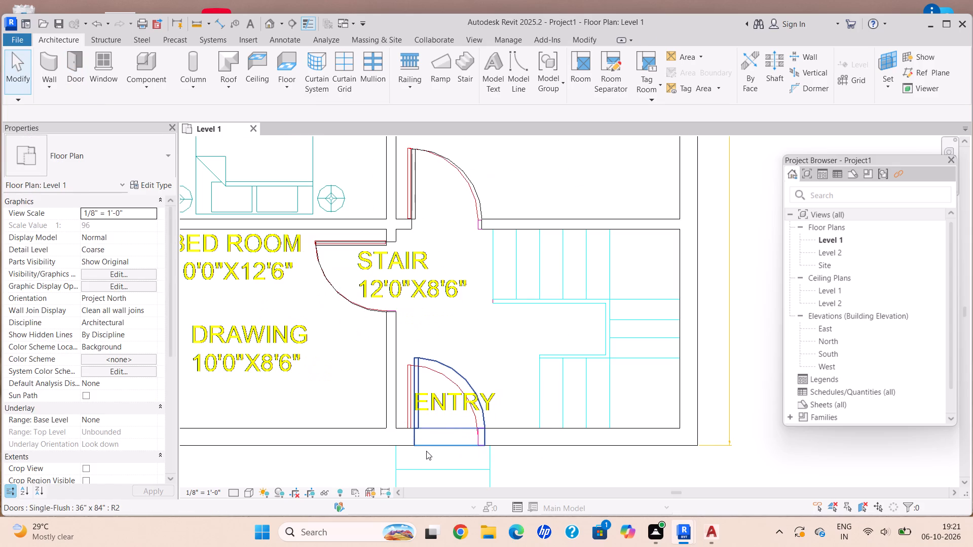
{"action": "left_click", "coordinate": [427, 448]}
{"action": "key", "text": "Left"}
{"action": "key", "text": "Left"}
{"action": "key", "text": "Left"}
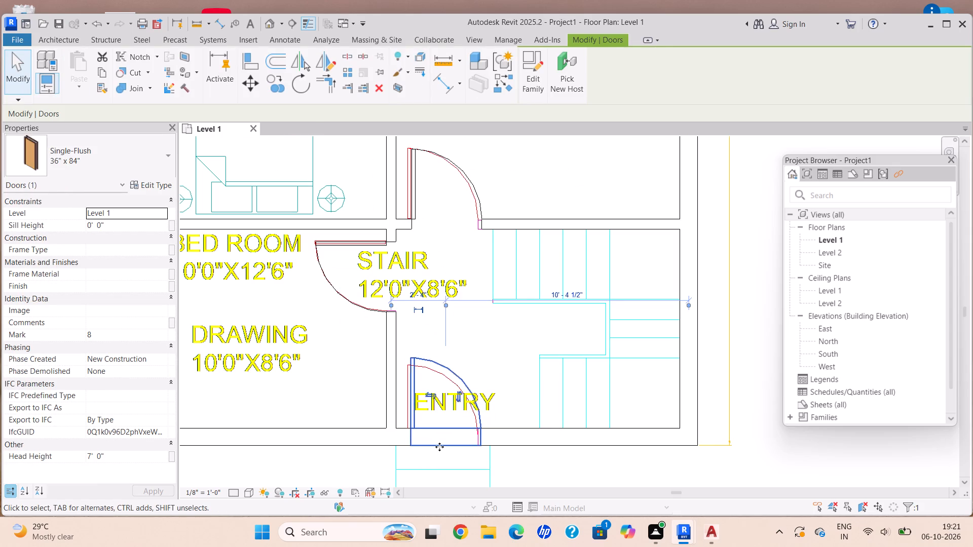
{"action": "key", "text": "Left"}
{"action": "scroll", "coordinate": [335, 426], "scroll_direction": "up", "scroll_amount": 6}
{"action": "scroll", "coordinate": [408, 435], "scroll_direction": "down", "scroll_amount": 1}
{"action": "scroll", "coordinate": [408, 435], "scroll_direction": "up", "scroll_amount": 3}
{"action": "scroll", "coordinate": [436, 433], "scroll_direction": "down", "scroll_amount": 1}
{"action": "scroll", "coordinate": [436, 433], "scroll_direction": "up", "scroll_amount": 1}
{"action": "scroll", "coordinate": [436, 433], "scroll_direction": "down", "scroll_amount": 1}
{"action": "scroll", "coordinate": [436, 433], "scroll_direction": "up", "scroll_amount": 1}
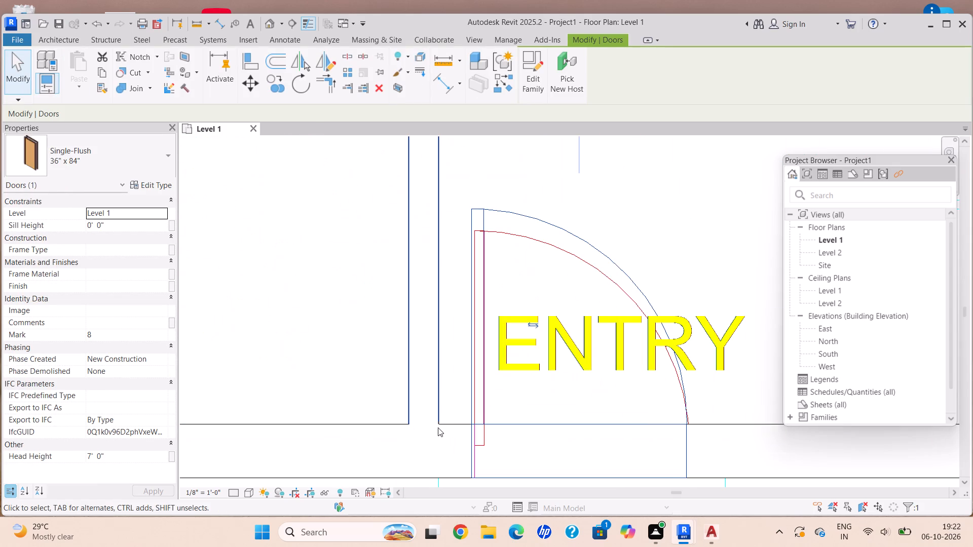
{"action": "key", "text": "Right"}
{"action": "key", "text": "Escape"}
Nudge the Drawing–Stair door slightly toward the Bedroom3-side wall to match the CAD door leaf.
{"action": "scroll", "coordinate": [442, 365], "scroll_direction": "down", "scroll_amount": 3}
{"action": "scroll", "coordinate": [442, 365], "scroll_direction": "up", "scroll_amount": 1}
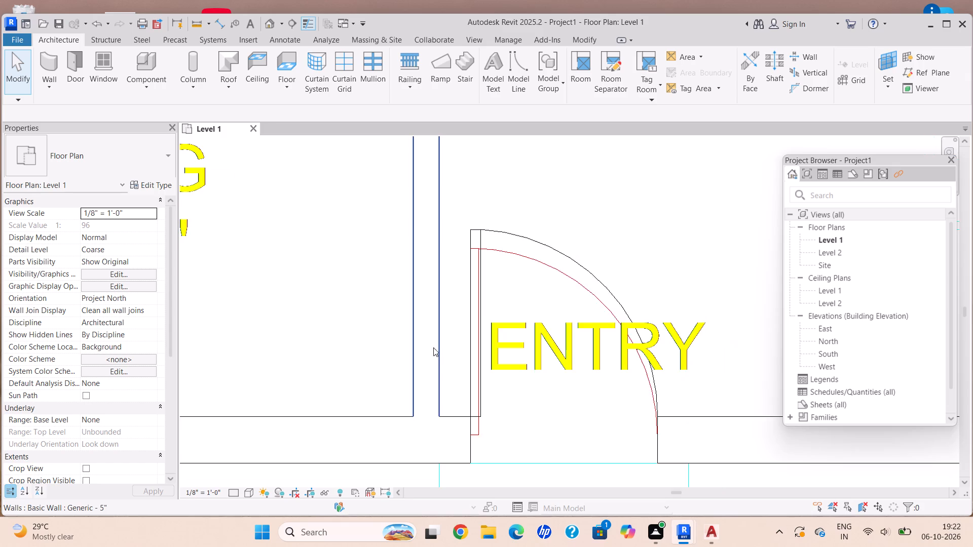
{"action": "scroll", "coordinate": [430, 336], "scroll_direction": "down", "scroll_amount": 1}
{"action": "scroll", "coordinate": [430, 336], "scroll_direction": "up", "scroll_amount": 1}
{"action": "scroll", "coordinate": [430, 336], "scroll_direction": "down", "scroll_amount": 3}
{"action": "scroll", "coordinate": [395, 228], "scroll_direction": "down", "scroll_amount": 3}
{"action": "middle_click_drag", "start_coordinate": [388, 221], "coordinate": [419, 356]}
{"action": "scroll", "coordinate": [446, 269], "scroll_direction": "down", "scroll_amount": 1}
{"action": "scroll", "coordinate": [446, 269], "scroll_direction": "up", "scroll_amount": 5}
{"action": "scroll", "coordinate": [450, 285], "scroll_direction": "down", "scroll_amount": 1}
{"action": "scroll", "coordinate": [451, 285], "scroll_direction": "up", "scroll_amount": 1}
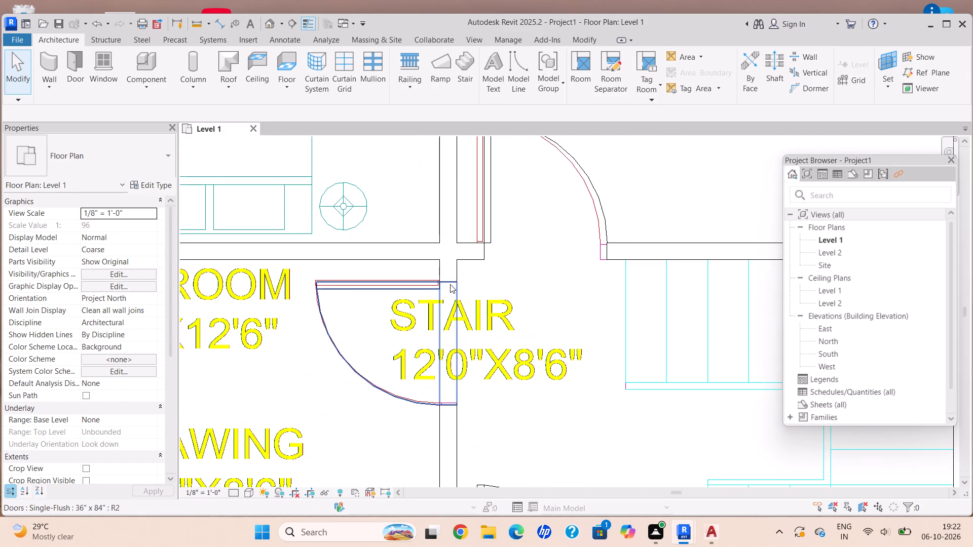
{"action": "scroll", "coordinate": [447, 284], "scroll_direction": "up", "scroll_amount": 4}
{"action": "left_click", "coordinate": [445, 281]}
{"action": "key", "text": "Up"}
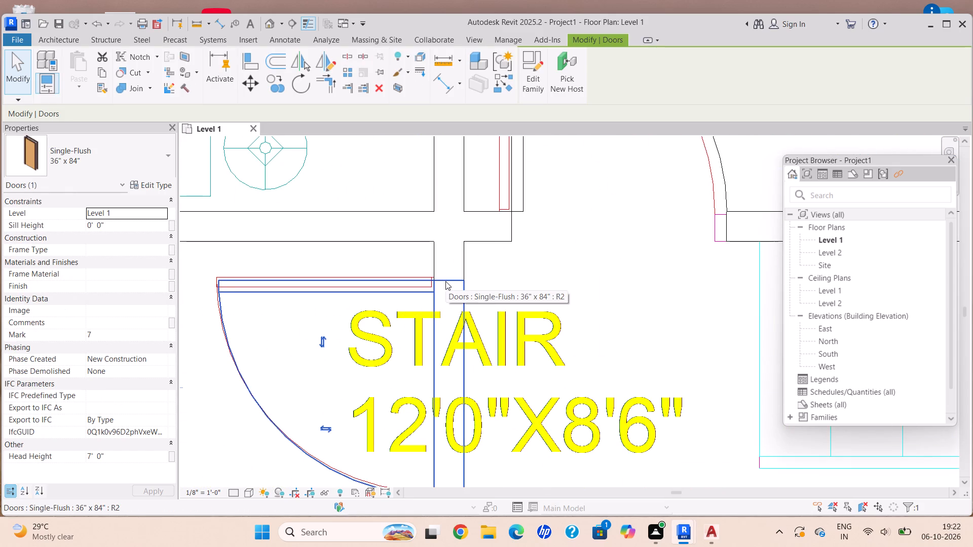
{"action": "key", "text": "Escape"}
Nudge the Living–Stair door toward the Drawing–Stair partition until its jambs and swing match the CAD door.
{"action": "scroll", "coordinate": [445, 281], "scroll_direction": "up", "scroll_amount": 1}
{"action": "scroll", "coordinate": [445, 281], "scroll_direction": "down", "scroll_amount": 2}
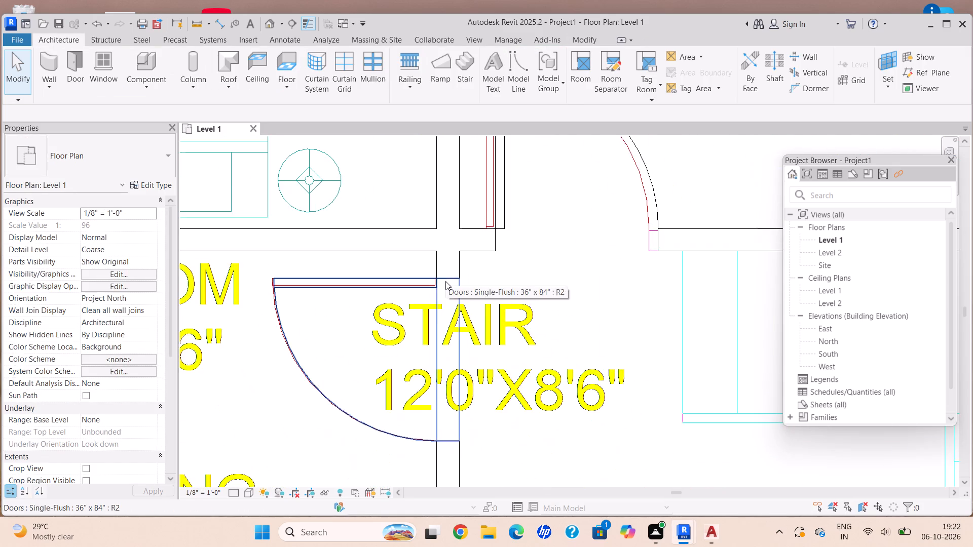
{"action": "scroll", "coordinate": [445, 281], "scroll_direction": "down", "scroll_amount": 2}
{"action": "scroll", "coordinate": [445, 281], "scroll_direction": "up", "scroll_amount": 1}
{"action": "scroll", "coordinate": [445, 281], "scroll_direction": "down", "scroll_amount": 5}
{"action": "scroll", "coordinate": [500, 238], "scroll_direction": "up", "scroll_amount": 4}
{"action": "scroll", "coordinate": [448, 259], "scroll_direction": "up", "scroll_amount": 4}
{"action": "scroll", "coordinate": [433, 261], "scroll_direction": "down", "scroll_amount": 1}
{"action": "scroll", "coordinate": [433, 261], "scroll_direction": "up", "scroll_amount": 1}
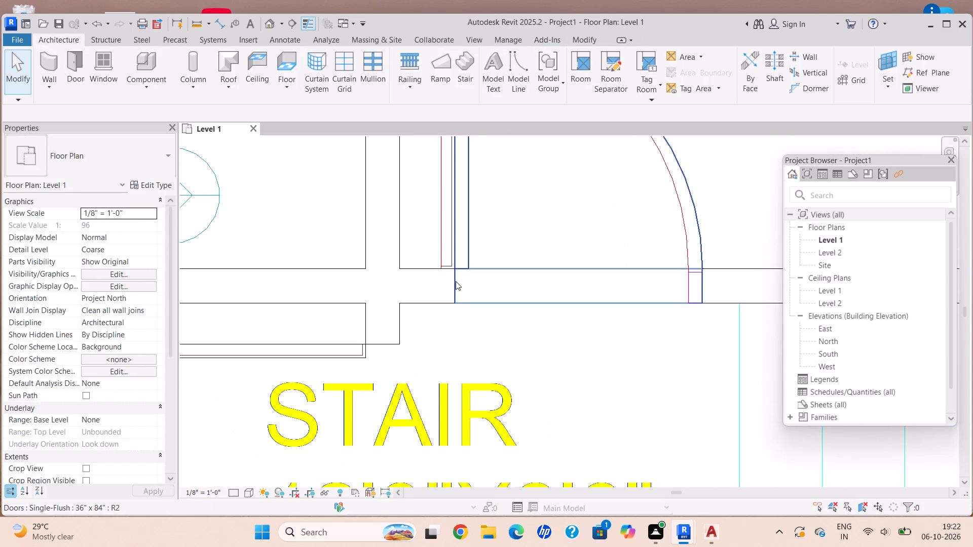
{"action": "left_click", "coordinate": [456, 281]}
{"action": "key", "text": "Left"}
{"action": "key", "text": "Left"}
{"action": "key", "text": "Left"}
{"action": "key", "text": "Left"}
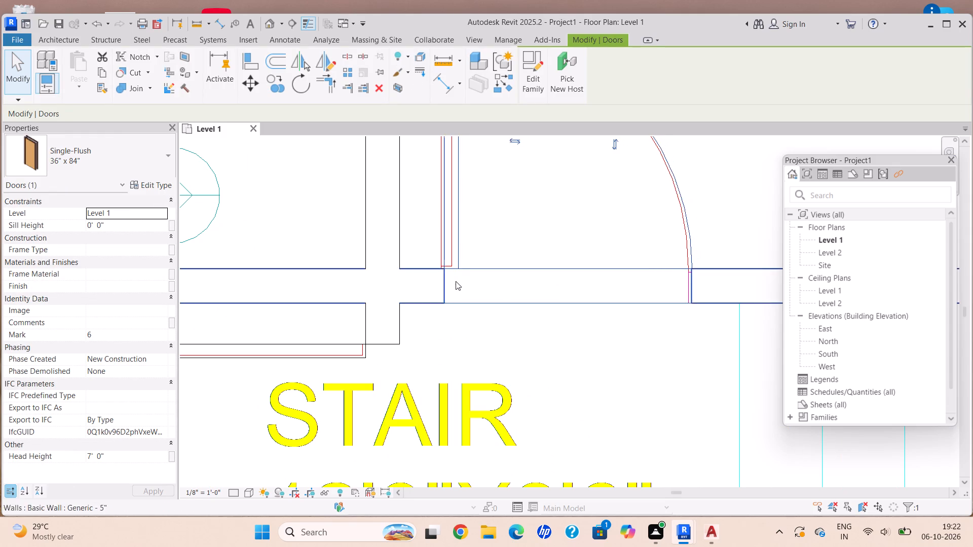
{"action": "key", "text": "Escape"}
Nudge the Bedroom3 door toward the Kitchen side, about 2'-2" from the Living partition, to match the CAD door.
{"action": "scroll", "coordinate": [440, 284], "scroll_direction": "down", "scroll_amount": 4}
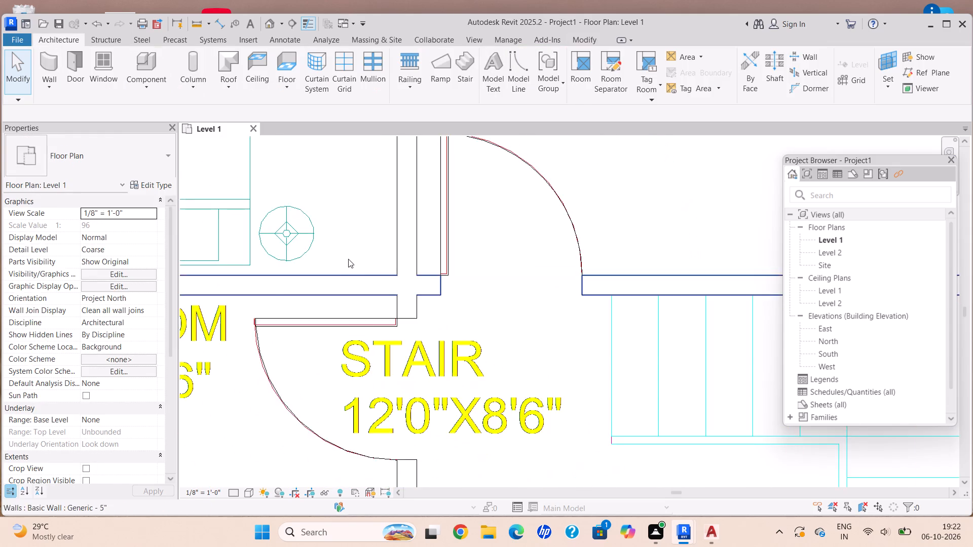
{"action": "scroll", "coordinate": [347, 258], "scroll_direction": "down", "scroll_amount": 3}
{"action": "middle_click_drag", "start_coordinate": [340, 255], "coordinate": [447, 418]}
{"action": "scroll", "coordinate": [411, 279], "scroll_direction": "down", "scroll_amount": 1}
{"action": "middle_click_drag", "start_coordinate": [403, 255], "coordinate": [469, 435]}
{"action": "scroll", "coordinate": [439, 328], "scroll_direction": "up", "scroll_amount": 1}
{"action": "scroll", "coordinate": [437, 328], "scroll_direction": "down", "scroll_amount": 1}
{"action": "scroll", "coordinate": [435, 326], "scroll_direction": "up", "scroll_amount": 2}
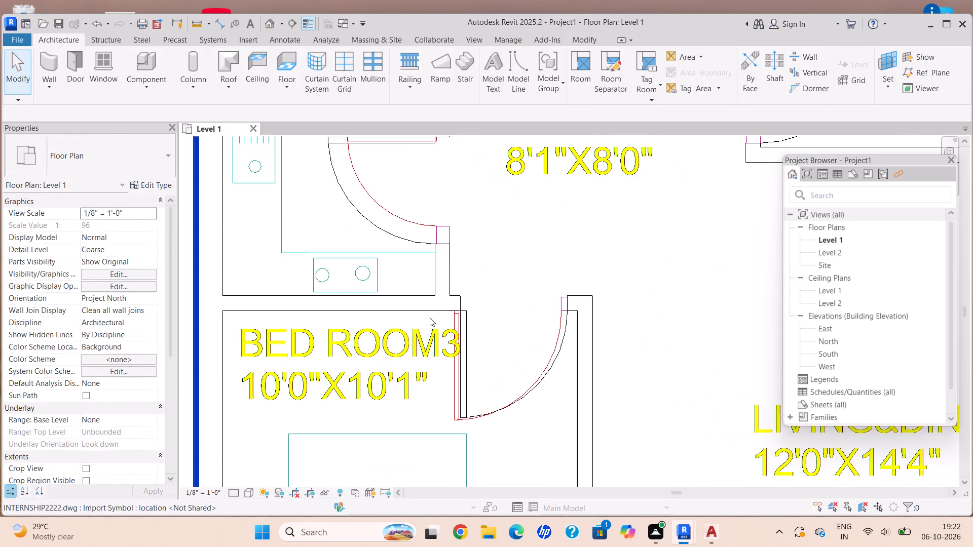
{"action": "scroll", "coordinate": [437, 315], "scroll_direction": "up", "scroll_amount": 8}
{"action": "left_click", "coordinate": [499, 330]}
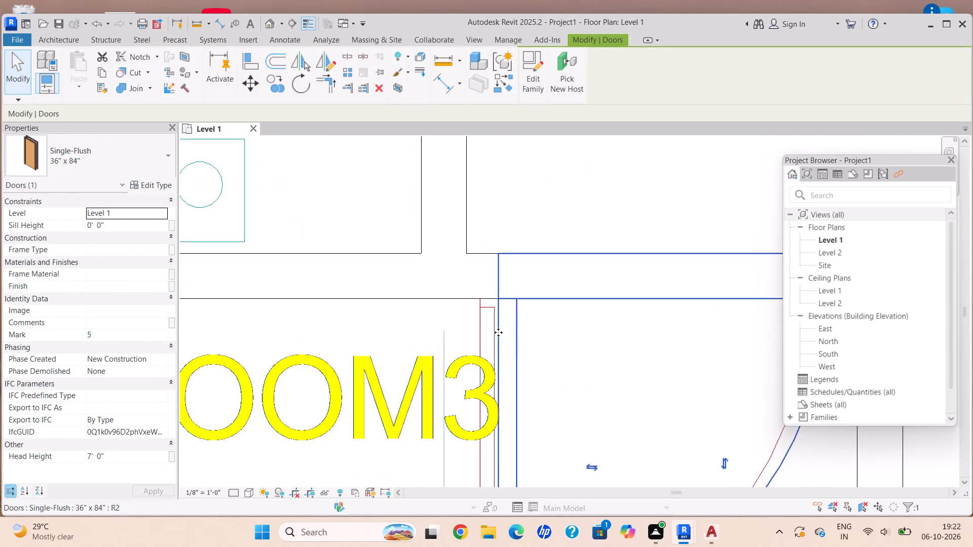
{"action": "key", "text": "Left"}
{"action": "key", "text": "Left"}
{"action": "key", "text": "Left"}
{"action": "key", "text": "Left"}
{"action": "key", "text": "Left"}
{"action": "key", "text": "Left"}
{"action": "key", "text": "Left"}
{"action": "key", "text": "Left"}
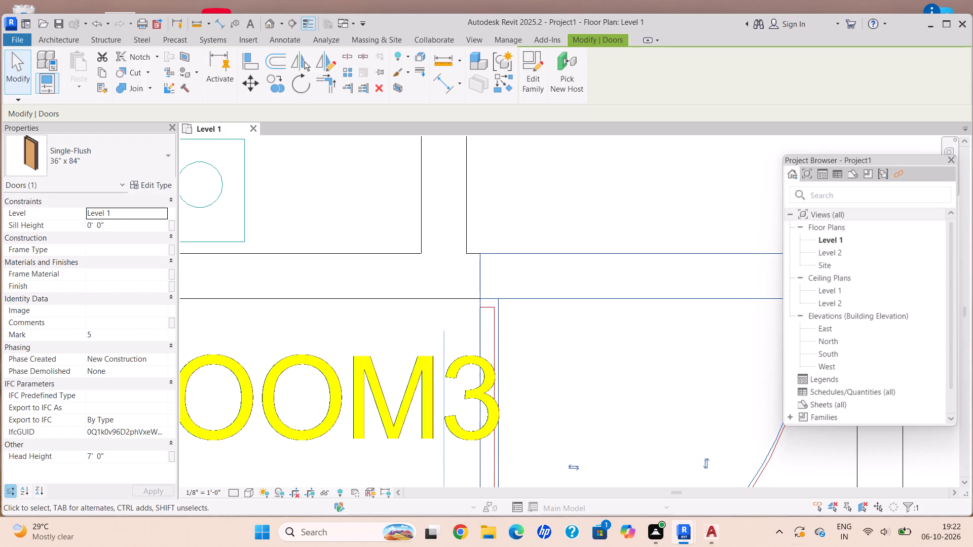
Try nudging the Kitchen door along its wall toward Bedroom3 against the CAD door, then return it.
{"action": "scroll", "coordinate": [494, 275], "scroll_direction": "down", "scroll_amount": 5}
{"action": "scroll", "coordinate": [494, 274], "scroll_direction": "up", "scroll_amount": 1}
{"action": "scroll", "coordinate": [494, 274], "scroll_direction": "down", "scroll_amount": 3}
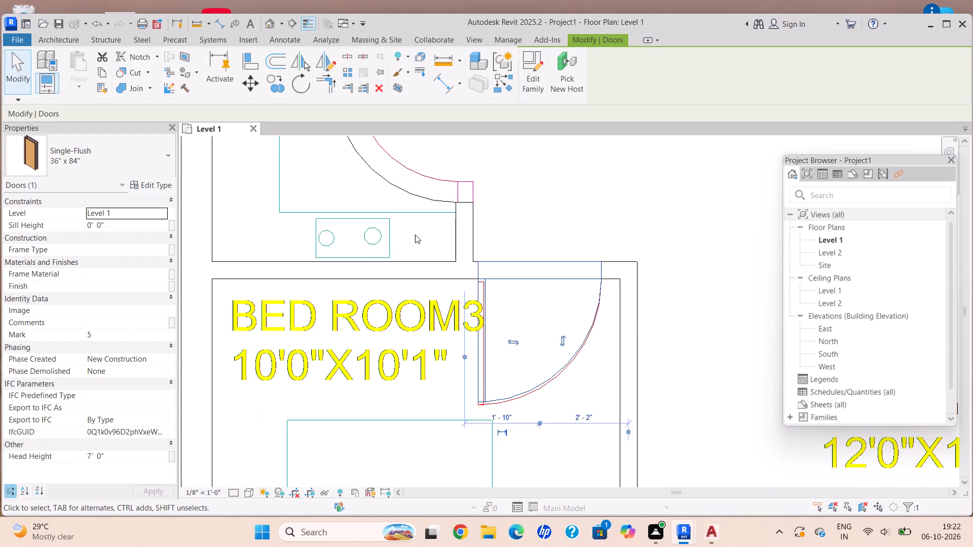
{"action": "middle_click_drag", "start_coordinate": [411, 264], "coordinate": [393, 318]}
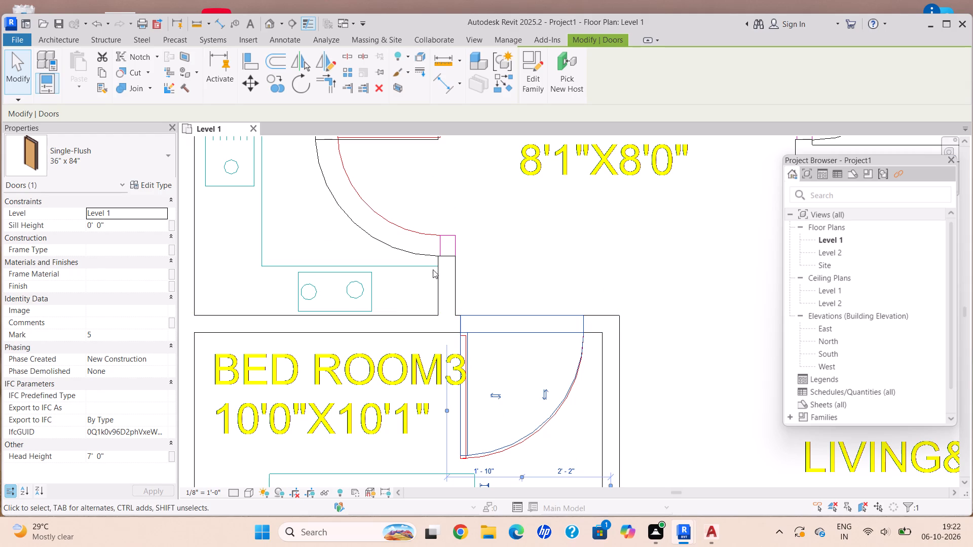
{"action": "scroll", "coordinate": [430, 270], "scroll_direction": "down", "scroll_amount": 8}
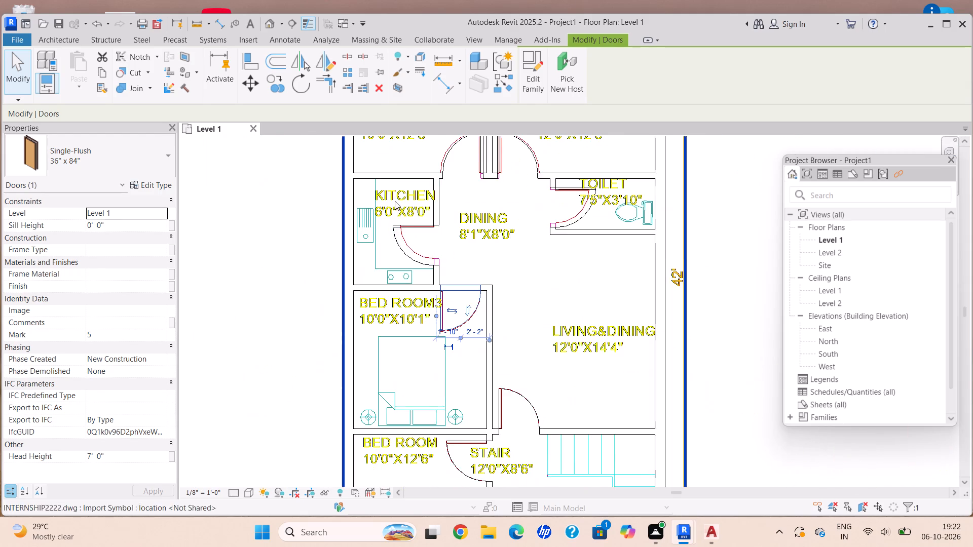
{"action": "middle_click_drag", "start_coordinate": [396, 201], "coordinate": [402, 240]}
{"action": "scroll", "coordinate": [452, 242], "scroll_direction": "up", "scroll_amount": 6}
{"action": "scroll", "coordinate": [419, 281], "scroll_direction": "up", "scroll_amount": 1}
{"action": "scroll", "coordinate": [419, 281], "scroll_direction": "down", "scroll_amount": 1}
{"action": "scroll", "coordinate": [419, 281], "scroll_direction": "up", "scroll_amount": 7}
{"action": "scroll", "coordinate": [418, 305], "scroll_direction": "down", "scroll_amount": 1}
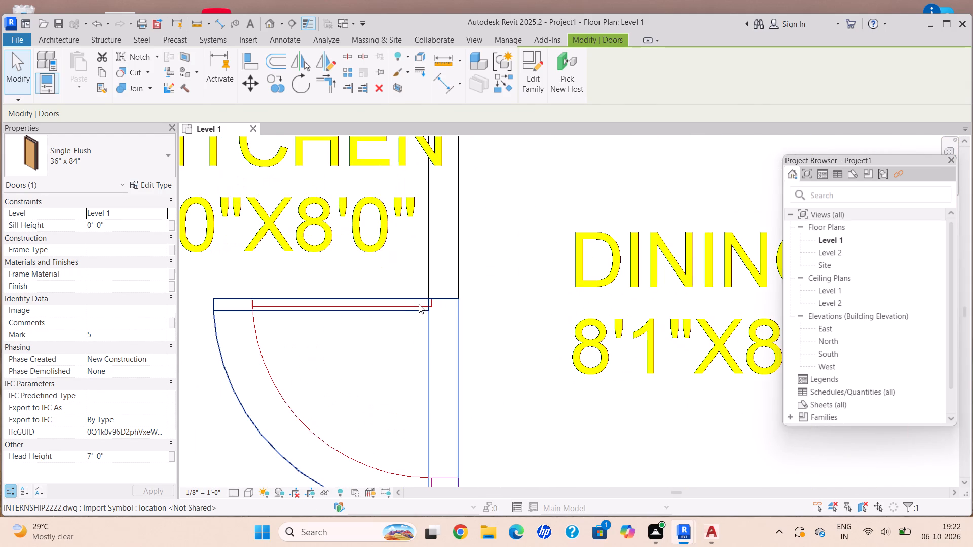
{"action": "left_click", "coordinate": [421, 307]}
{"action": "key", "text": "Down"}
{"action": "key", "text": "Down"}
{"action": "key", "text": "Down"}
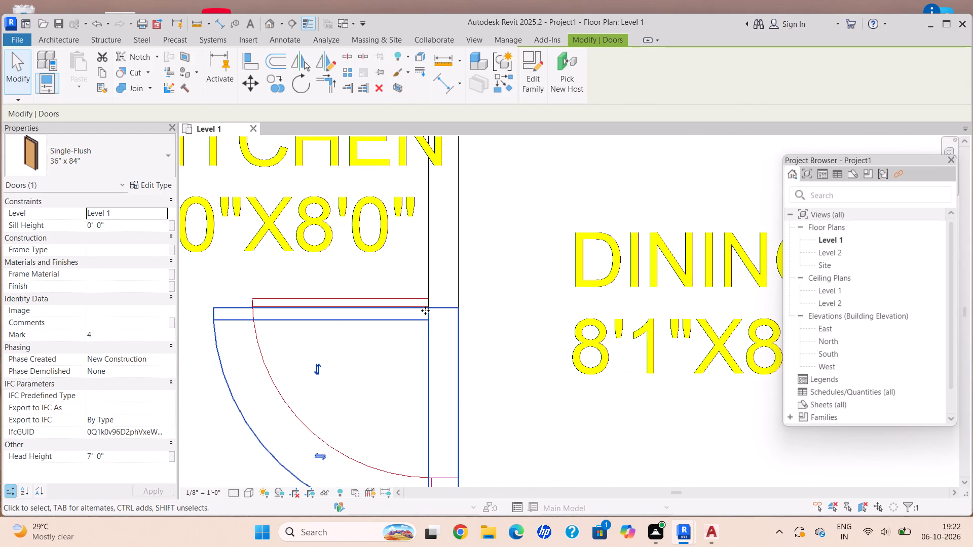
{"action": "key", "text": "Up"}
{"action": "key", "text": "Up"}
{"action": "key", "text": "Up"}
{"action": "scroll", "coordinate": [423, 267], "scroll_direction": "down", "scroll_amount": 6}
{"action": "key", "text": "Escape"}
Nudge the Toilet door away from the Bedroom2 wall, about 1'-8" from the Toilet–Living wall, to fit the CAD opening.
{"action": "scroll", "coordinate": [415, 222], "scroll_direction": "down", "scroll_amount": 3}
{"action": "scroll", "coordinate": [415, 222], "scroll_direction": "up", "scroll_amount": 1}
{"action": "scroll", "coordinate": [415, 222], "scroll_direction": "down", "scroll_amount": 2}
{"action": "scroll", "coordinate": [410, 208], "scroll_direction": "up", "scroll_amount": 1}
{"action": "scroll", "coordinate": [410, 208], "scroll_direction": "down", "scroll_amount": 3}
{"action": "middle_click_drag", "start_coordinate": [410, 208], "coordinate": [299, 274]}
{"action": "scroll", "coordinate": [417, 246], "scroll_direction": "up", "scroll_amount": 3}
{"action": "scroll", "coordinate": [424, 246], "scroll_direction": "down", "scroll_amount": 1}
{"action": "scroll", "coordinate": [424, 246], "scroll_direction": "up", "scroll_amount": 2}
{"action": "scroll", "coordinate": [431, 294], "scroll_direction": "up", "scroll_amount": 2}
{"action": "scroll", "coordinate": [433, 295], "scroll_direction": "down", "scroll_amount": 1}
{"action": "scroll", "coordinate": [435, 299], "scroll_direction": "up", "scroll_amount": 1}
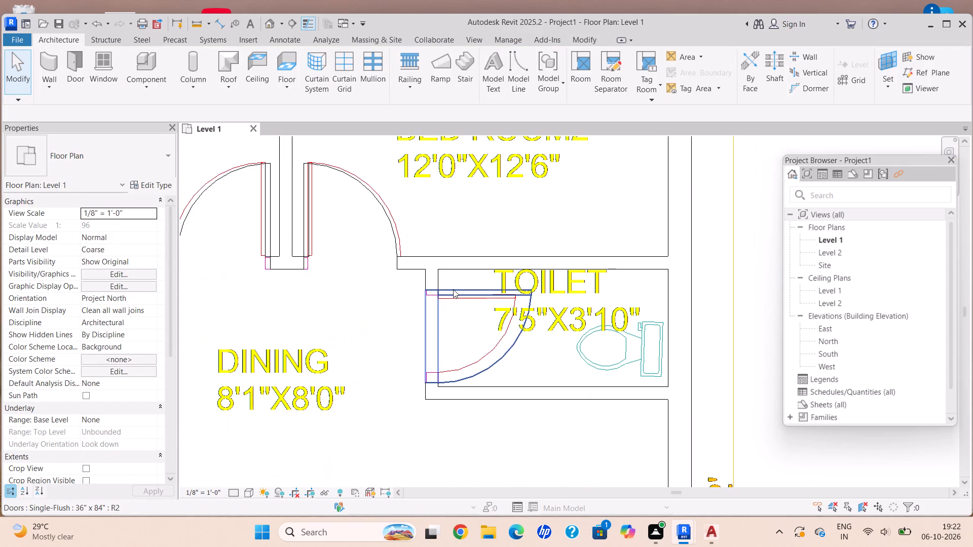
{"action": "left_click", "coordinate": [453, 289]}
{"action": "key", "text": "Down"}
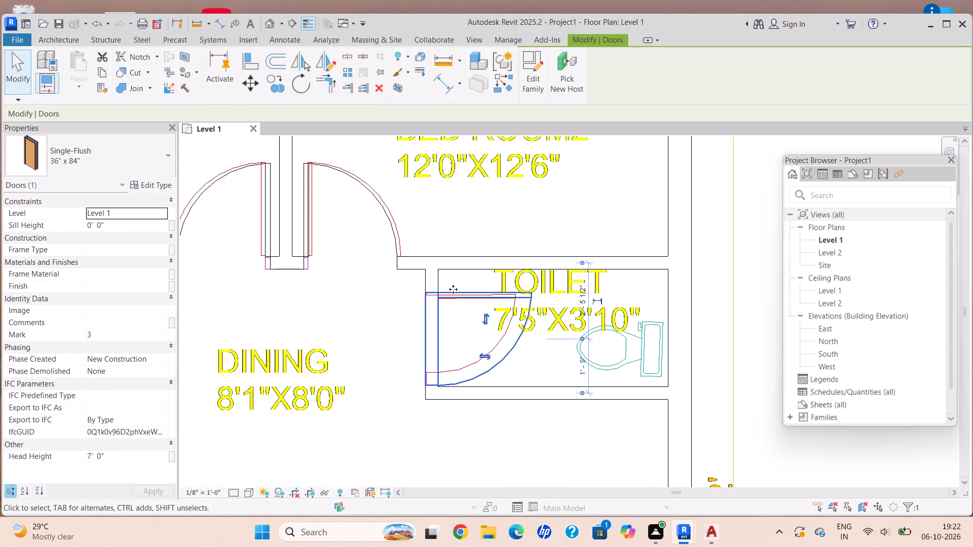
{"action": "key", "text": "Down"}
{"action": "key", "text": "Down"}
{"action": "key", "text": "Up"}
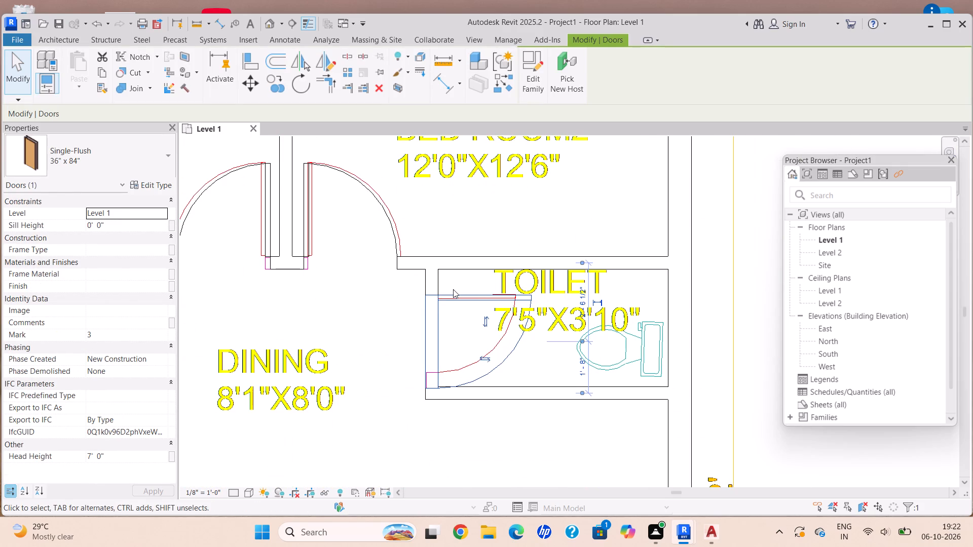
{"action": "key", "text": "Escape"}
Nudge the Bedroom2 door away from the Bedroom1–Bedroom2 partition to align its jamb and swing with the CAD door.
{"action": "scroll", "coordinate": [423, 231], "scroll_direction": "down", "scroll_amount": 3}
{"action": "scroll", "coordinate": [324, 232], "scroll_direction": "up", "scroll_amount": 4}
{"action": "scroll", "coordinate": [324, 232], "scroll_direction": "down", "scroll_amount": 1}
{"action": "scroll", "coordinate": [324, 232], "scroll_direction": "up", "scroll_amount": 1}
{"action": "scroll", "coordinate": [363, 251], "scroll_direction": "down", "scroll_amount": 1}
{"action": "scroll", "coordinate": [363, 251], "scroll_direction": "up", "scroll_amount": 4}
{"action": "scroll", "coordinate": [360, 271], "scroll_direction": "down", "scroll_amount": 1}
{"action": "scroll", "coordinate": [360, 271], "scroll_direction": "up", "scroll_amount": 3}
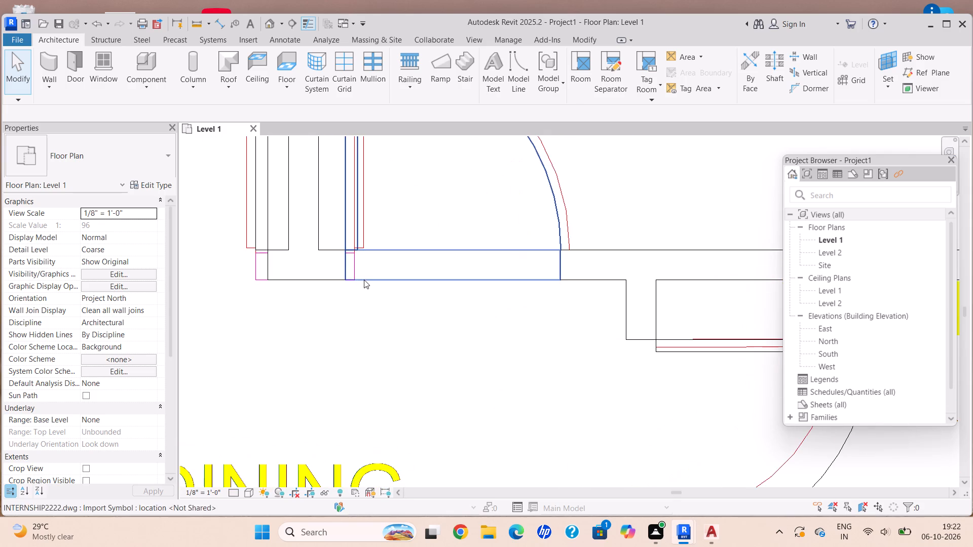
{"action": "left_click", "coordinate": [364, 280]}
{"action": "key", "text": "Right"}
{"action": "key", "text": "Right"}
{"action": "key", "text": "Right"}
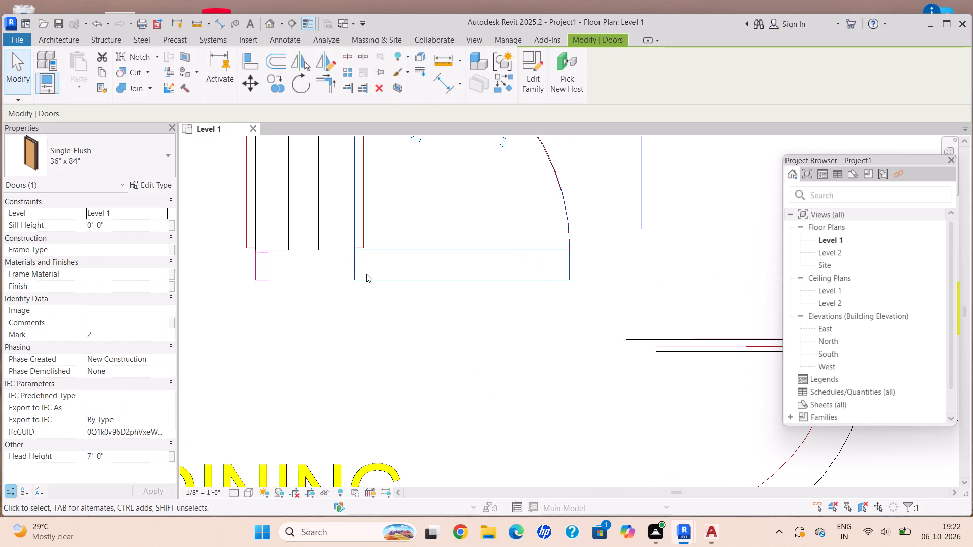
{"action": "key", "text": "Escape"}
Nudge the Bedroom1 door away from the Bedroom1–Bedroom2 partition until its jamb aligns with the CAD door.
{"action": "scroll", "coordinate": [239, 259], "scroll_direction": "down", "scroll_amount": 2}
{"action": "scroll", "coordinate": [237, 259], "scroll_direction": "up", "scroll_amount": 1}
{"action": "middle_click_drag", "start_coordinate": [239, 260], "coordinate": [388, 331]}
{"action": "scroll", "coordinate": [383, 321], "scroll_direction": "up", "scroll_amount": 3}
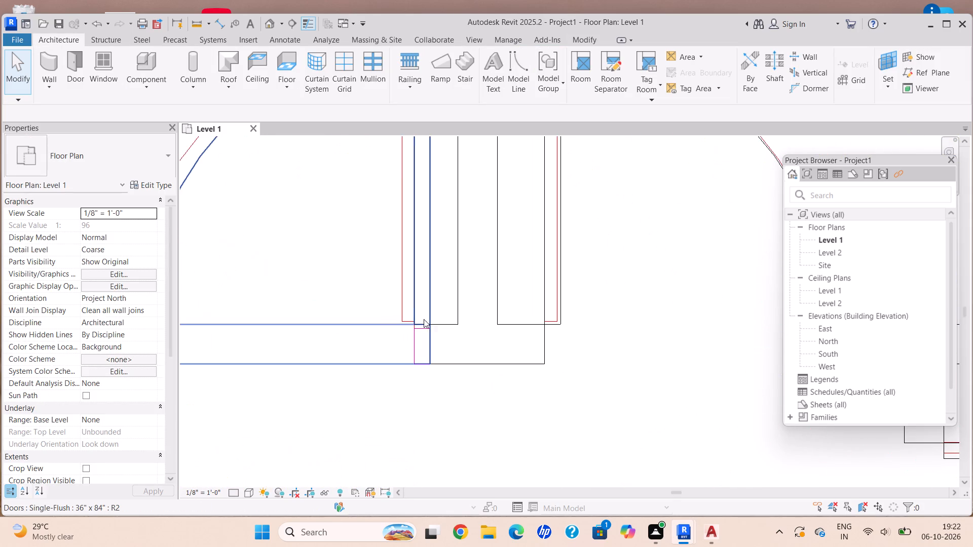
{"action": "left_click", "coordinate": [416, 334]}
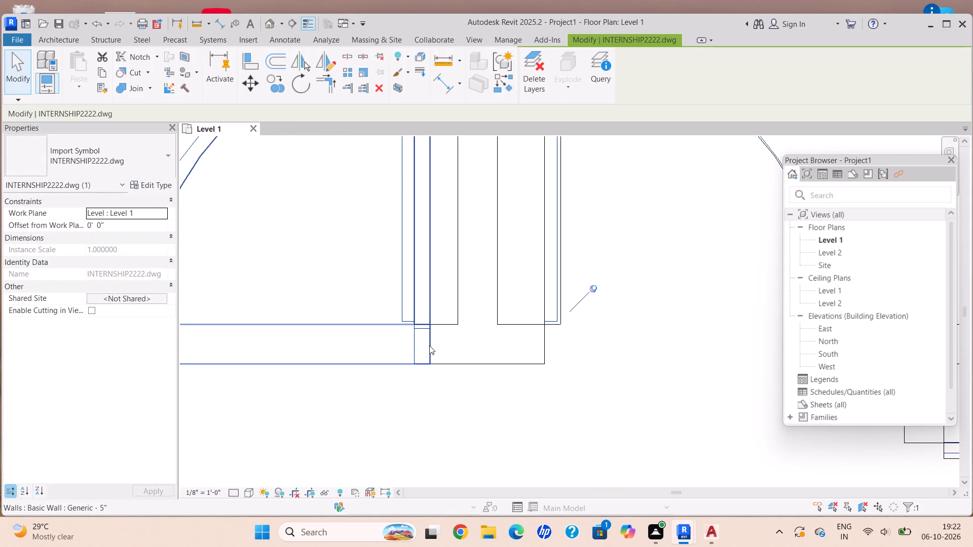
{"action": "key", "text": "Escape"}
{"action": "left_click", "coordinate": [429, 348]}
{"action": "key", "text": "Left"}
{"action": "key", "text": "Left"}
{"action": "key", "text": "Left"}
{"action": "key", "text": "Left"}
{"action": "key", "text": "Left"}
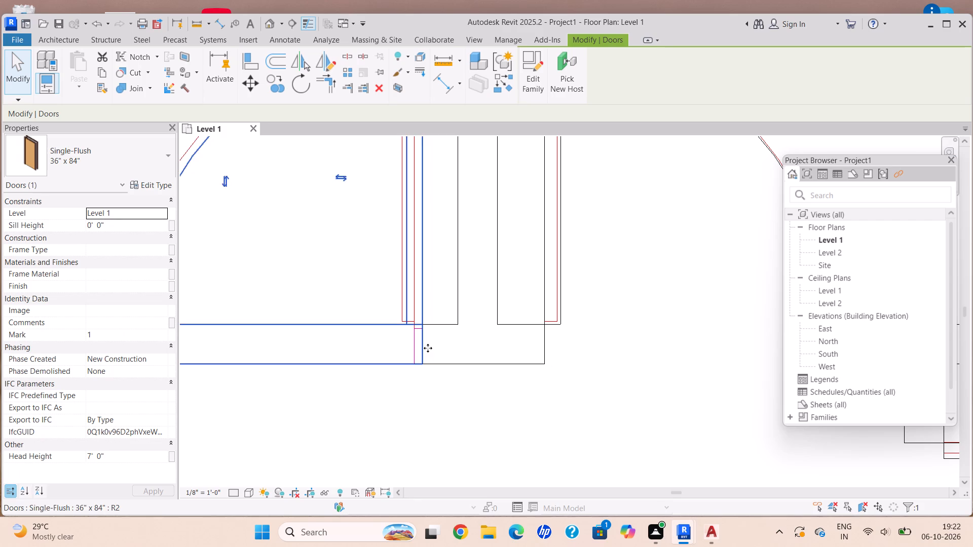
{"action": "key", "text": "Left"}
{"action": "key", "text": "Left"}
{"action": "key", "text": "Left"}
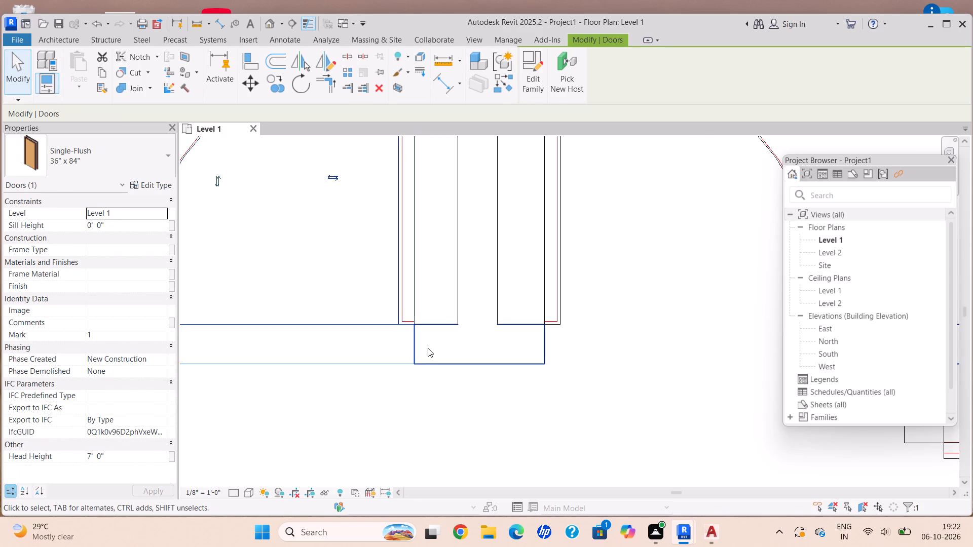
{"action": "key", "text": "Escape"}
Examine the adjusted doors across the floor plan and inspect the Entry door against the CAD drawing.
{"action": "scroll", "coordinate": [427, 346], "scroll_direction": "down", "scroll_amount": 6}
{"action": "scroll", "coordinate": [423, 336], "scroll_direction": "up", "scroll_amount": 1}
{"action": "scroll", "coordinate": [423, 336], "scroll_direction": "down", "scroll_amount": 2}
{"action": "scroll", "coordinate": [423, 332], "scroll_direction": "up", "scroll_amount": 1}
{"action": "scroll", "coordinate": [423, 332], "scroll_direction": "down", "scroll_amount": 7}
{"action": "scroll", "coordinate": [441, 318], "scroll_direction": "up", "scroll_amount": 1}
{"action": "scroll", "coordinate": [441, 318], "scroll_direction": "down", "scroll_amount": 4}
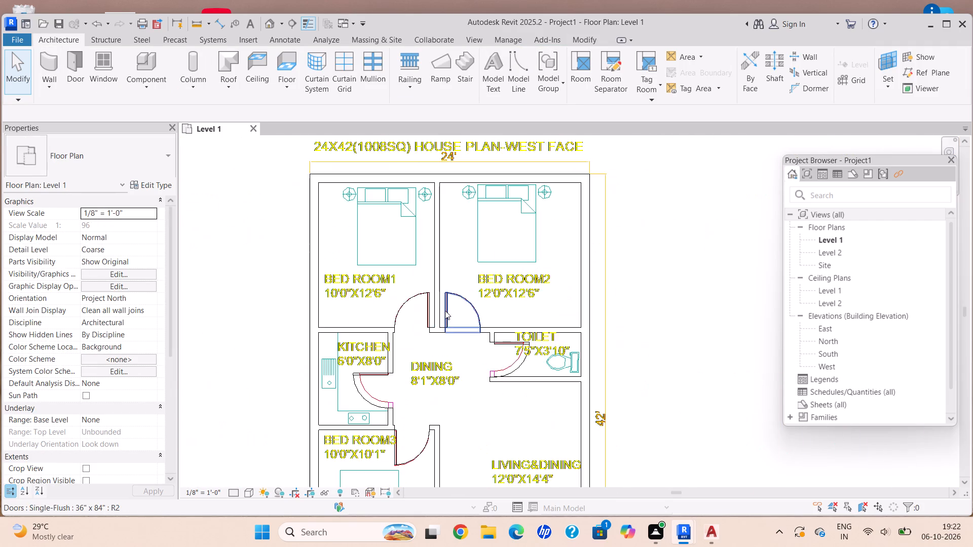
{"action": "scroll", "coordinate": [445, 310], "scroll_direction": "down", "scroll_amount": 3}
{"action": "middle_click_drag", "start_coordinate": [452, 333], "coordinate": [352, 131]}
{"action": "scroll", "coordinate": [414, 303], "scroll_direction": "up", "scroll_amount": 5}
{"action": "scroll", "coordinate": [333, 307], "scroll_direction": "down", "scroll_amount": 1}
{"action": "scroll", "coordinate": [329, 304], "scroll_direction": "up", "scroll_amount": 5}
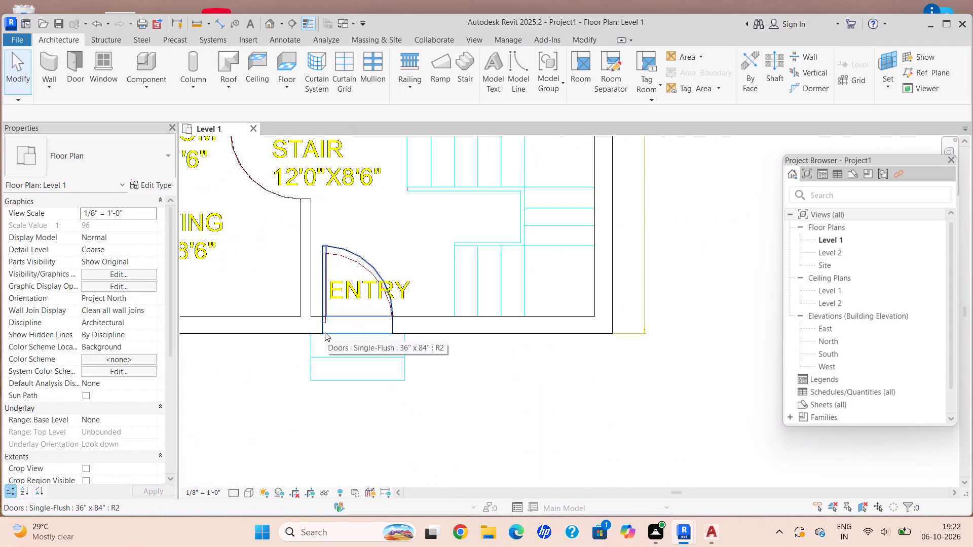
Examine the doors across the whole Level 1 plan and recheck the Entry and Stair area against the CAD drawing.
{"action": "scroll", "coordinate": [325, 332], "scroll_direction": "up", "scroll_amount": 1}
{"action": "scroll", "coordinate": [325, 332], "scroll_direction": "down", "scroll_amount": 1}
{"action": "scroll", "coordinate": [325, 332], "scroll_direction": "up", "scroll_amount": 1}
{"action": "scroll", "coordinate": [325, 332], "scroll_direction": "down", "scroll_amount": 1}
{"action": "scroll", "coordinate": [325, 332], "scroll_direction": "up", "scroll_amount": 2}
{"action": "scroll", "coordinate": [291, 188], "scroll_direction": "up", "scroll_amount": 6}
{"action": "middle_click_drag", "start_coordinate": [298, 196], "coordinate": [453, 431]}
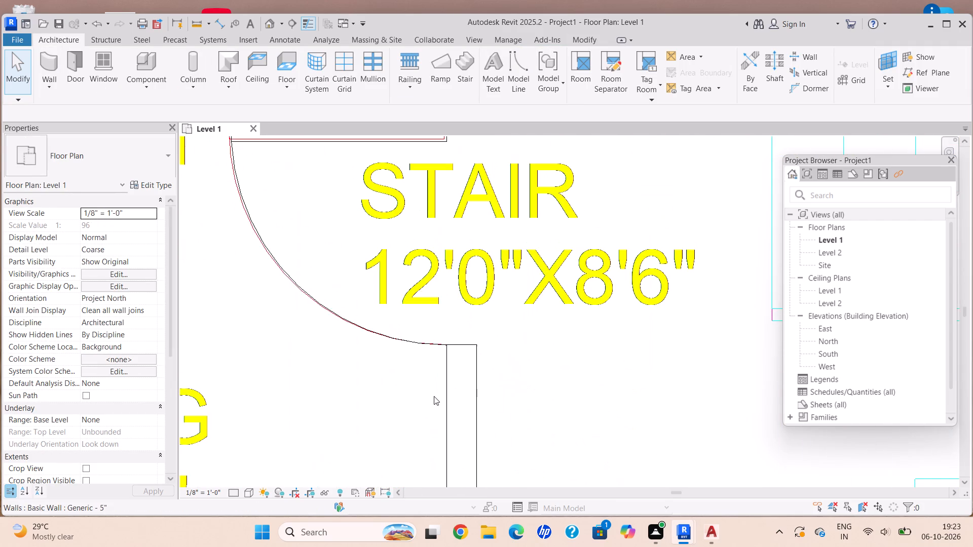
{"action": "scroll", "coordinate": [437, 343], "scroll_direction": "down", "scroll_amount": 3}
{"action": "middle_click_drag", "start_coordinate": [432, 328], "coordinate": [433, 398]}
{"action": "scroll", "coordinate": [604, 253], "scroll_direction": "down", "scroll_amount": 1}
{"action": "middle_click_drag", "start_coordinate": [609, 261], "coordinate": [577, 341]}
{"action": "scroll", "coordinate": [374, 345], "scroll_direction": "down", "scroll_amount": 6}
{"action": "scroll", "coordinate": [494, 312], "scroll_direction": "down", "scroll_amount": 9}
{"action": "middle_click_drag", "start_coordinate": [498, 307], "coordinate": [455, 399]}
{"action": "scroll", "coordinate": [489, 340], "scroll_direction": "up", "scroll_amount": 1}
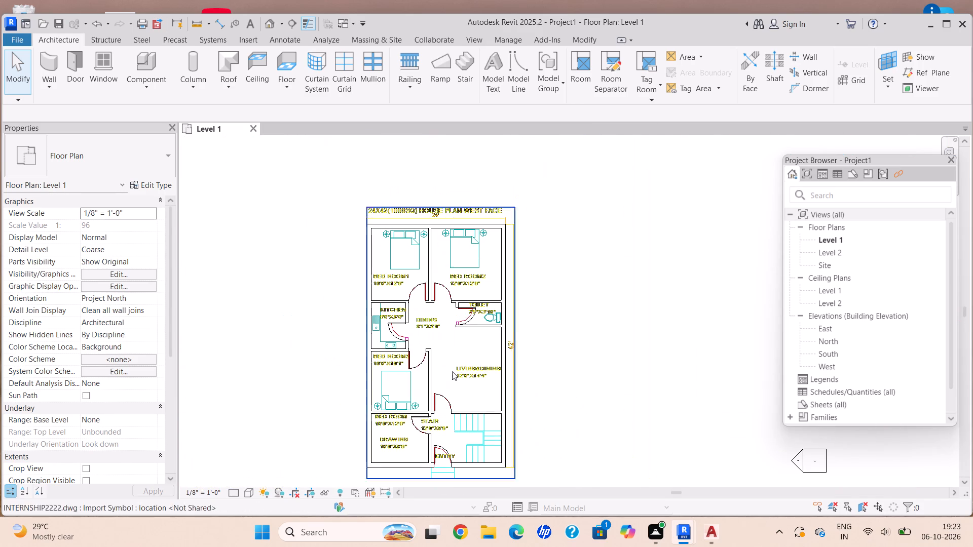
{"action": "key", "text": "Escape"}
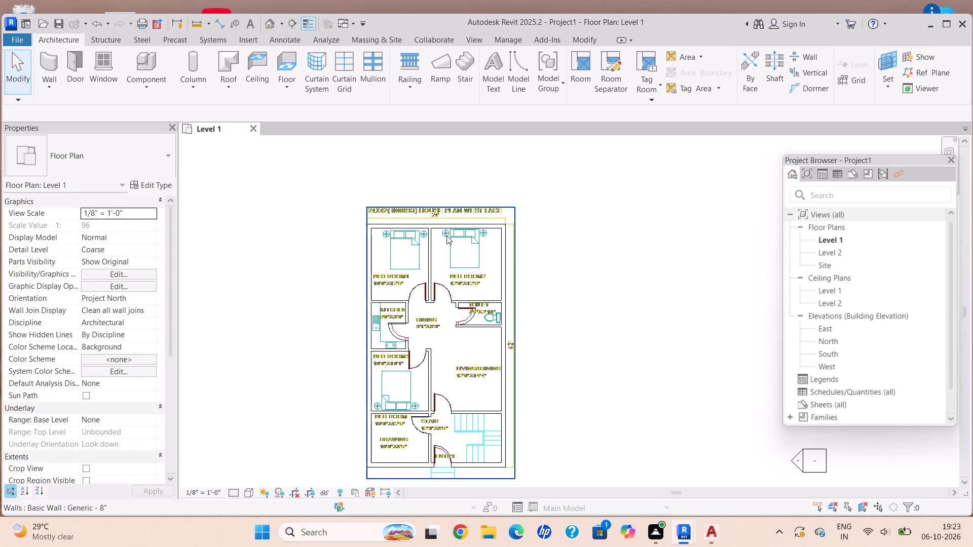
{"action": "scroll", "coordinate": [487, 207], "scroll_direction": "down", "scroll_amount": 4}
{"action": "scroll", "coordinate": [535, 270], "scroll_direction": "up", "scroll_amount": 3}
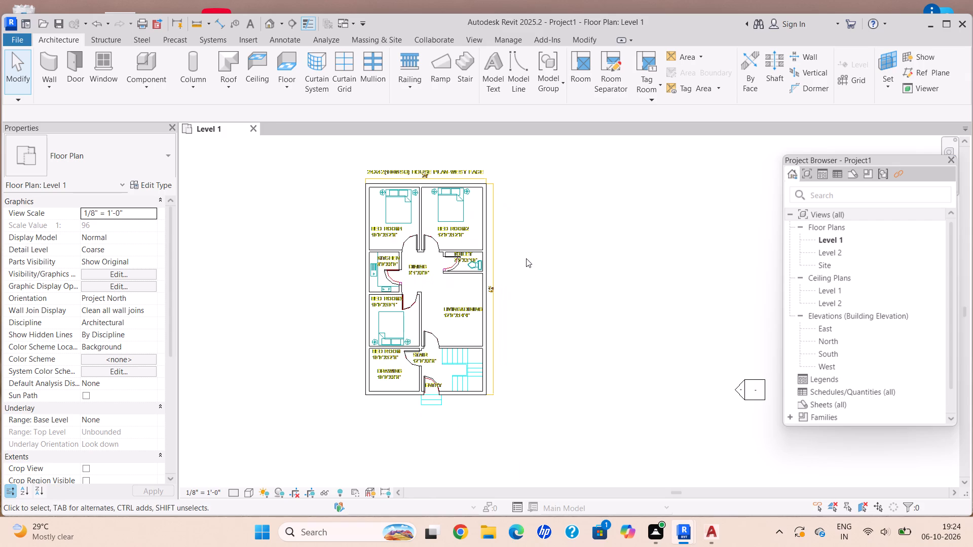
{"action": "scroll", "coordinate": [430, 267], "scroll_direction": "up", "scroll_amount": 2}
{"action": "scroll", "coordinate": [425, 268], "scroll_direction": "down", "scroll_amount": 1}
{"action": "scroll", "coordinate": [425, 268], "scroll_direction": "up", "scroll_amount": 2}
{"action": "scroll", "coordinate": [425, 268], "scroll_direction": "down", "scroll_amount": 1}
{"action": "scroll", "coordinate": [500, 257], "scroll_direction": "down", "scroll_amount": 1}
{"action": "middle_click_drag", "start_coordinate": [500, 257], "coordinate": [333, 308]}
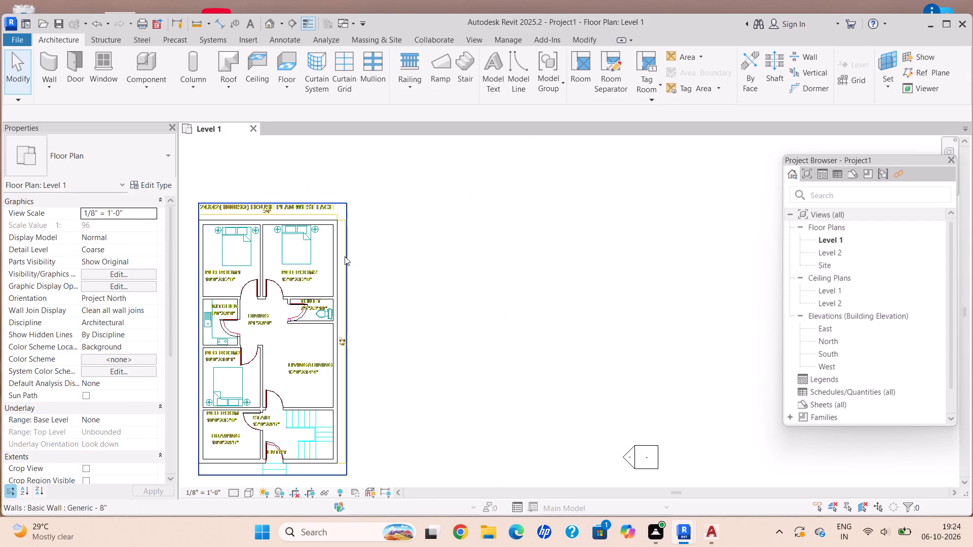
{"action": "scroll", "coordinate": [324, 413], "scroll_direction": "up", "scroll_amount": 5}
{"action": "middle_click_drag", "start_coordinate": [325, 412], "coordinate": [420, 244]}
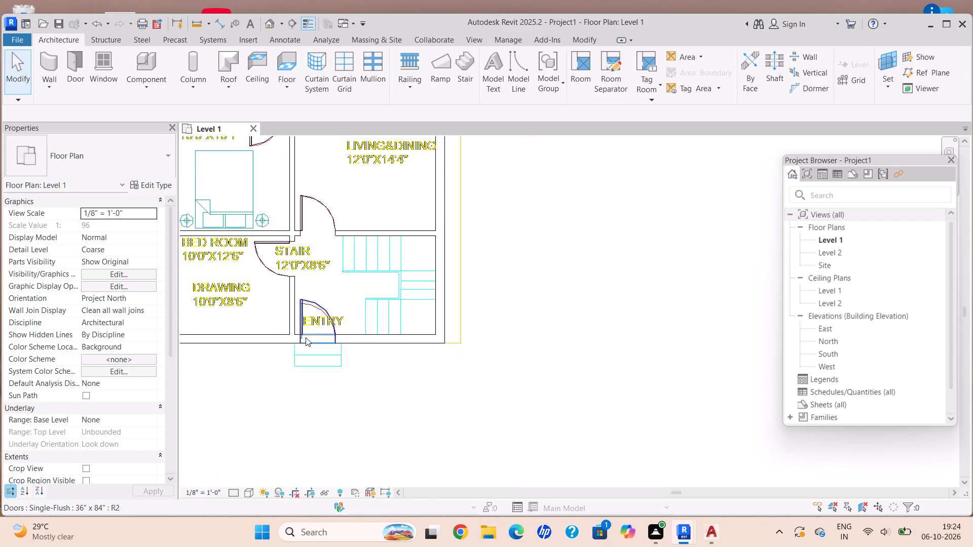
{"action": "scroll", "coordinate": [303, 337], "scroll_direction": "up", "scroll_amount": 2}
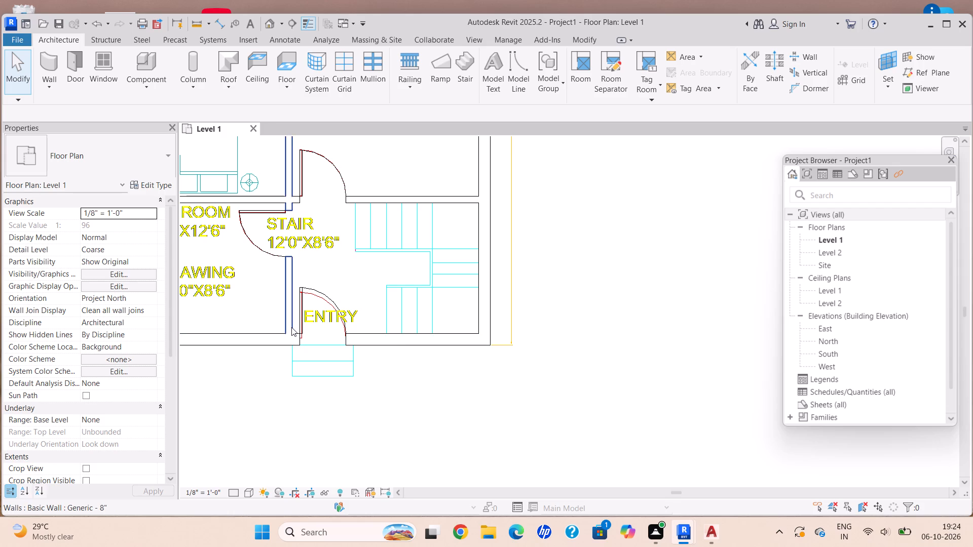
{"action": "scroll", "coordinate": [291, 327], "scroll_direction": "up", "scroll_amount": 6}
{"action": "scroll", "coordinate": [347, 376], "scroll_direction": "down", "scroll_amount": 7}
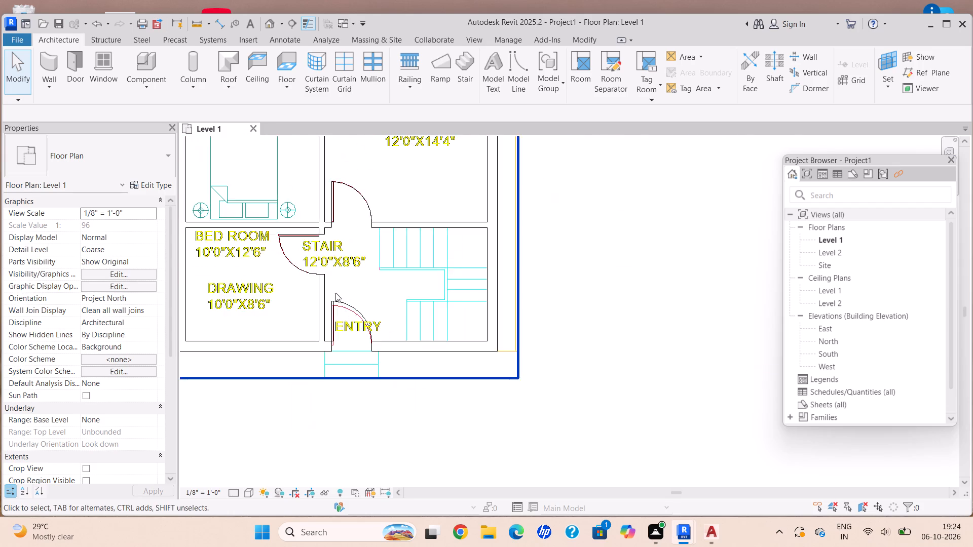
{"action": "scroll", "coordinate": [334, 288], "scroll_direction": "up", "scroll_amount": 2}
{"action": "scroll", "coordinate": [334, 289], "scroll_direction": "down", "scroll_amount": 2}
{"action": "middle_click_drag", "start_coordinate": [331, 293], "coordinate": [345, 374]}
{"action": "scroll", "coordinate": [257, 219], "scroll_direction": "down", "scroll_amount": 1}
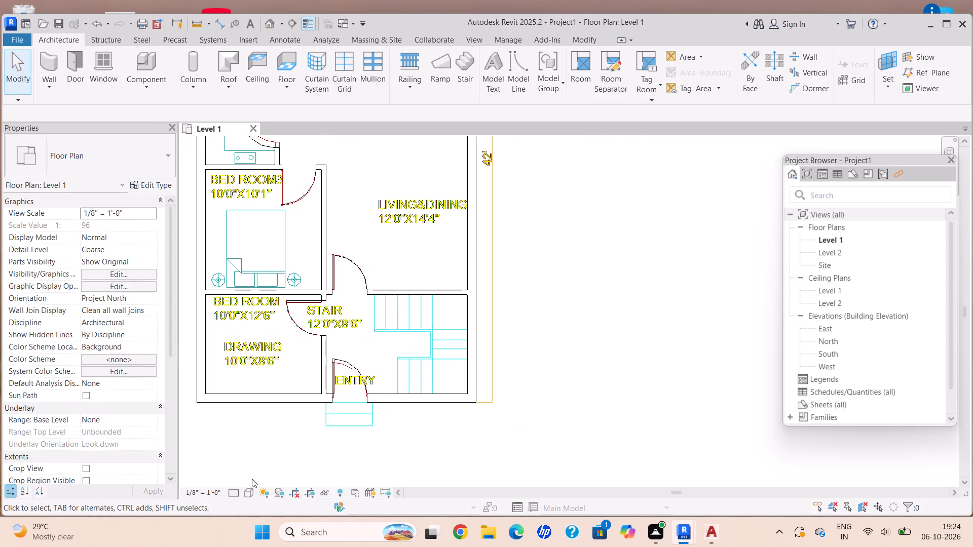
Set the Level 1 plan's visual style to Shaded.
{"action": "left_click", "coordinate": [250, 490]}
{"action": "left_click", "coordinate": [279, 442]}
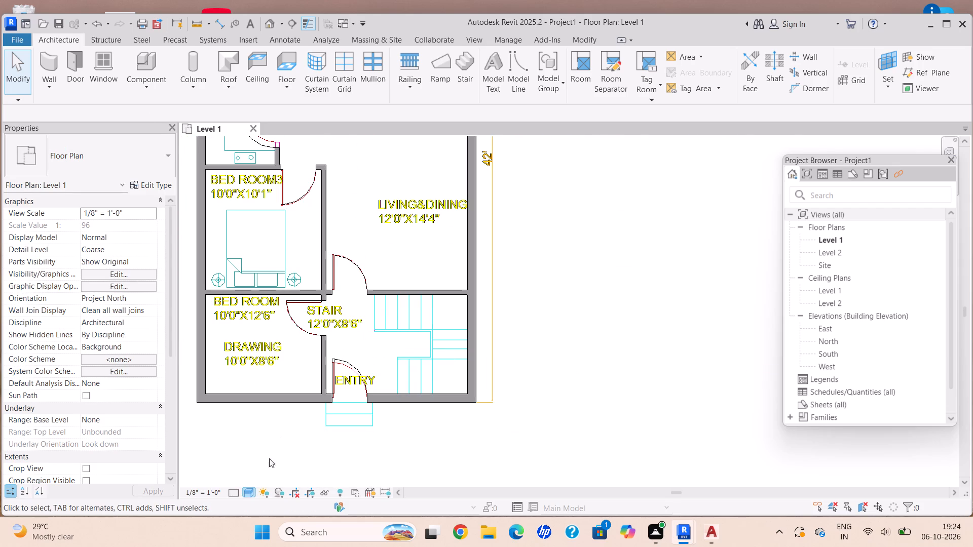
Set the Level 1 plan's visual style to Wireframe so the CAD window marks show through the walls.
{"action": "left_click", "coordinate": [247, 495]}
{"action": "left_click", "coordinate": [263, 421]}
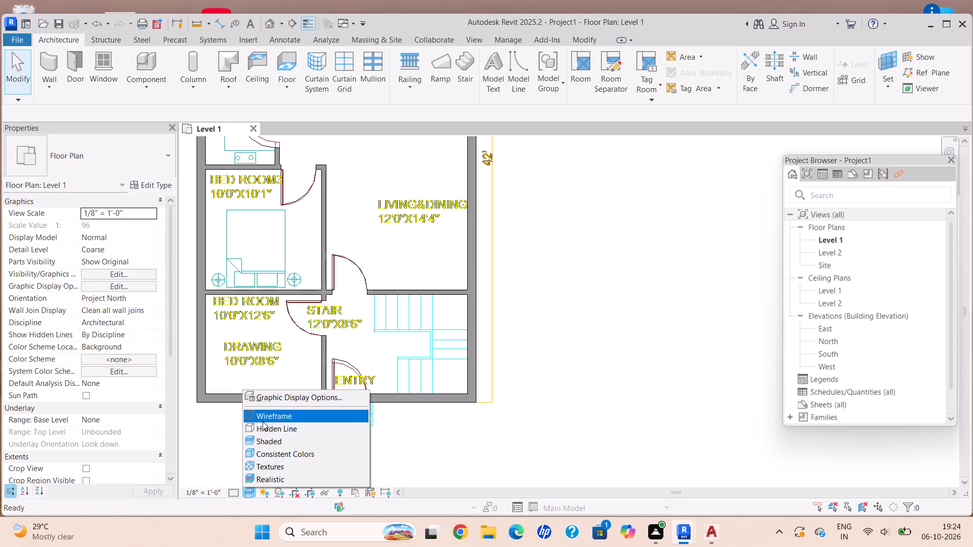
Start window placement using the Window-Casement-Double 57" x 72" type.
{"action": "scroll", "coordinate": [168, 292], "scroll_direction": "up", "scroll_amount": 1}
{"action": "scroll", "coordinate": [168, 292], "scroll_direction": "down", "scroll_amount": 3}
{"action": "middle_click_drag", "start_coordinate": [275, 278], "coordinate": [353, 379]}
{"action": "scroll", "coordinate": [312, 263], "scroll_direction": "down", "scroll_amount": 4}
{"action": "middle_click_drag", "start_coordinate": [307, 248], "coordinate": [306, 352]}
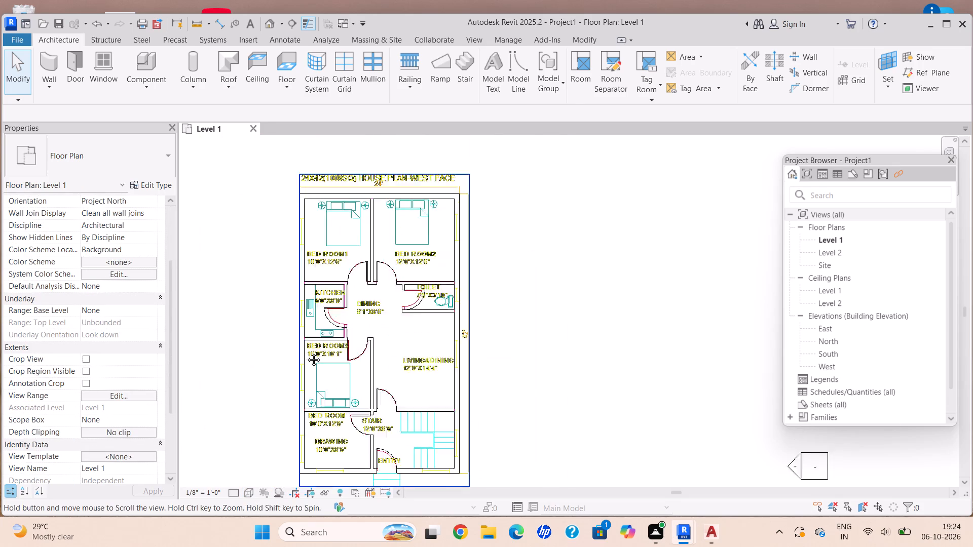
{"action": "middle_click_drag", "start_coordinate": [306, 352], "coordinate": [296, 357]}
{"action": "scroll", "coordinate": [278, 216], "scroll_direction": "up", "scroll_amount": 4}
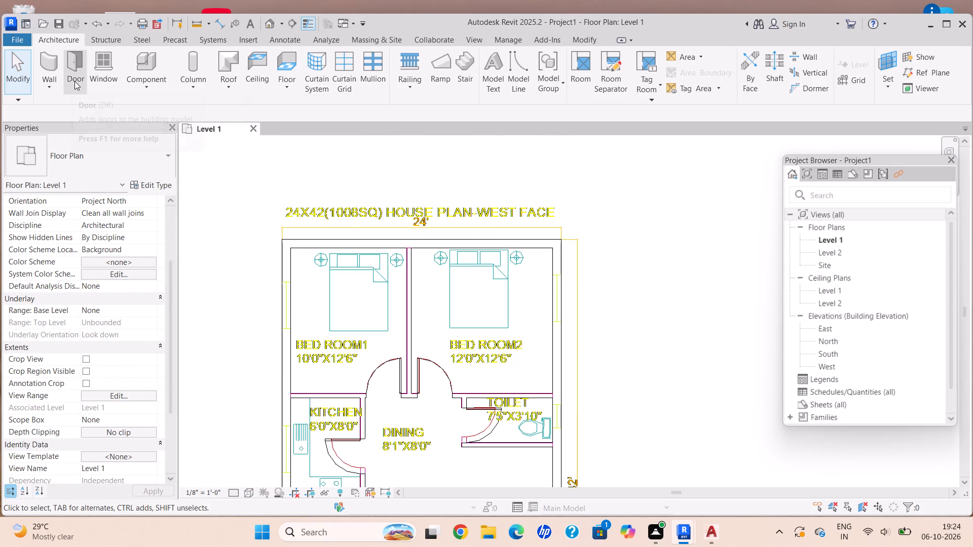
{"action": "left_click", "coordinate": [74, 81]}
{"action": "left_click", "coordinate": [52, 44]}
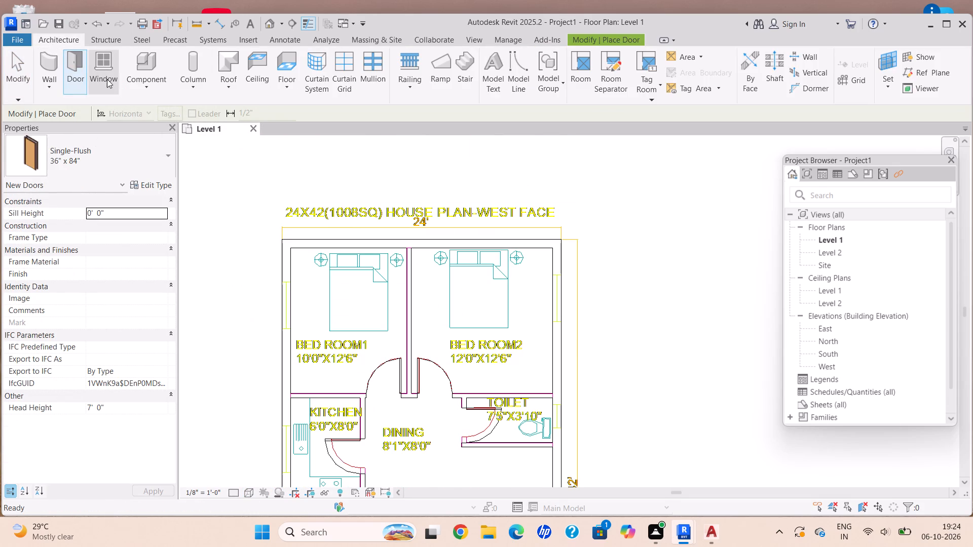
{"action": "left_click", "coordinate": [109, 80]}
{"action": "left_click", "coordinate": [110, 154]}
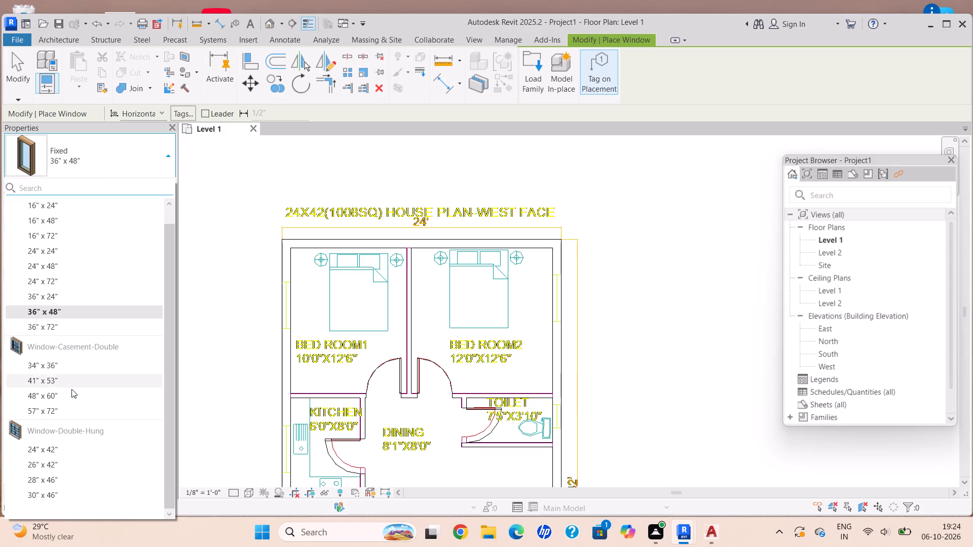
{"action": "left_click", "coordinate": [62, 409]}
Set the Width type parameter of the double casement window to 4' and apply it.
{"action": "left_click", "coordinate": [153, 186]}
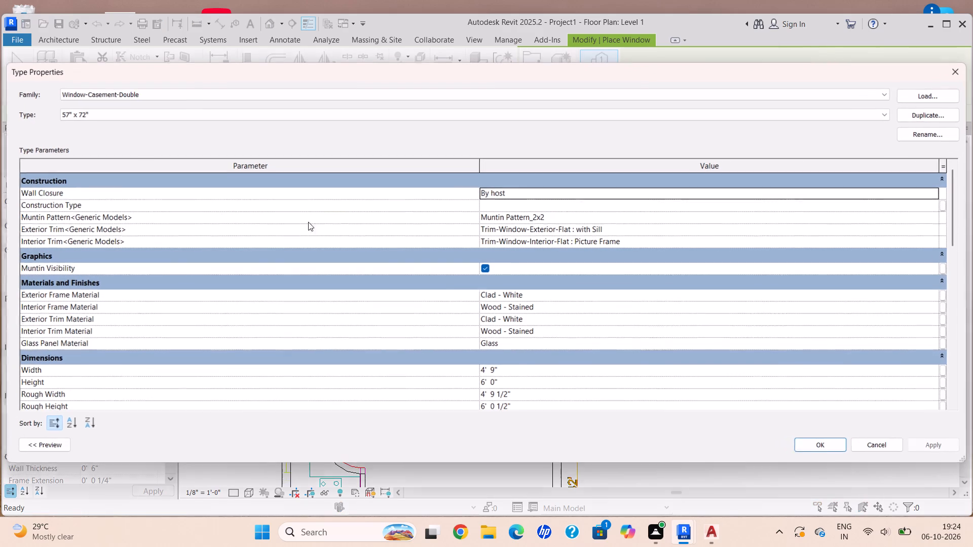
{"action": "left_click", "coordinate": [496, 371]}
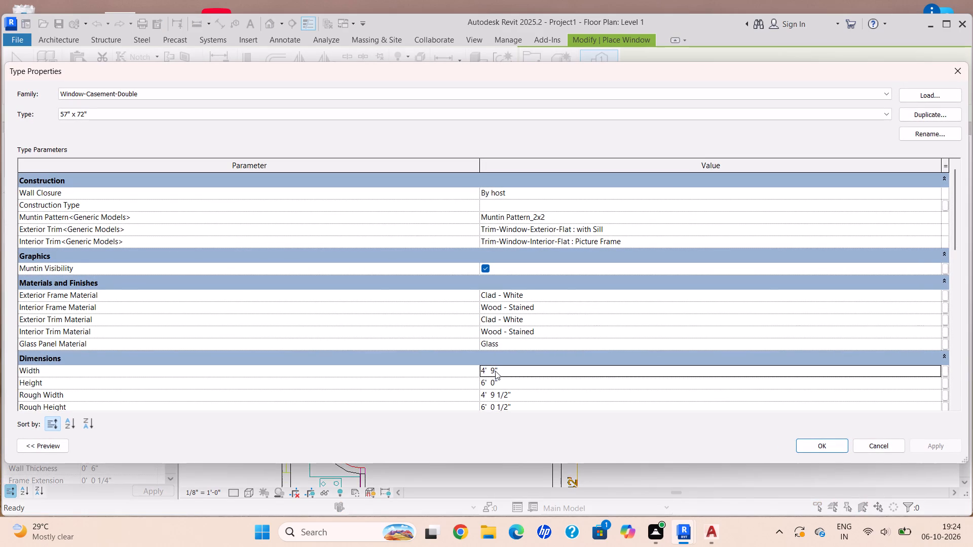
{"action": "left_click", "coordinate": [520, 375]}
{"action": "key", "text": "BackSpace"}
{"action": "key", "text": "BackSpace"}
{"action": "key", "text": "BackSpace"}
{"action": "key", "text": "BackSpace"}
{"action": "key", "text": "BackSpace"}
{"action": "key", "text": "BackSpace"}
{"action": "key", "text": "BackSpace"}
{"action": "key", "text": "BackSpace"}
{"action": "key", "text": "BackSpace"}
{"action": "key", "text": "BackSpace"}
{"action": "key", "text": "BackSpace"}
{"action": "key", "text": "BackSpace"}
{"action": "key", "text": "BackSpace"}
{"action": "key", "text": "BackSpace"}
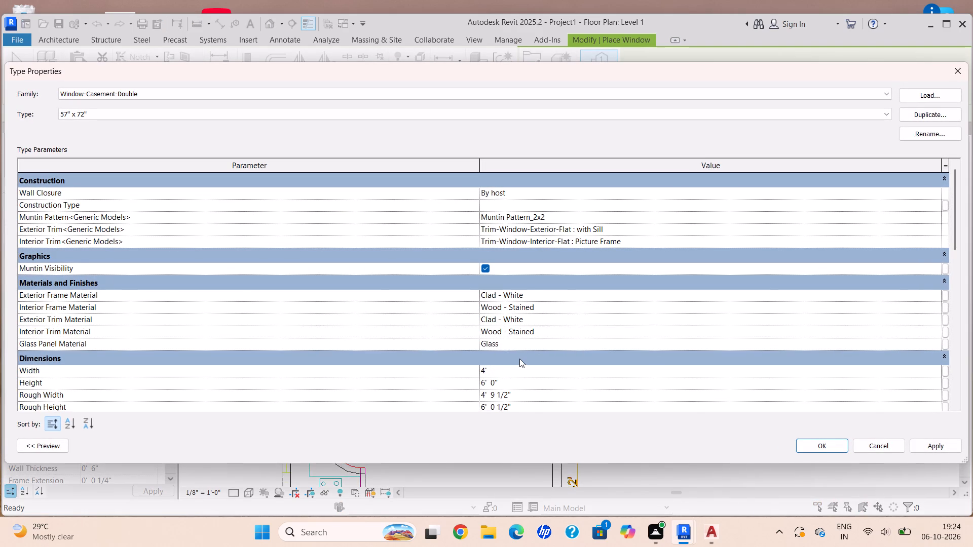
{"action": "type", "text": "4'"}
{"action": "key", "text": "Return"}
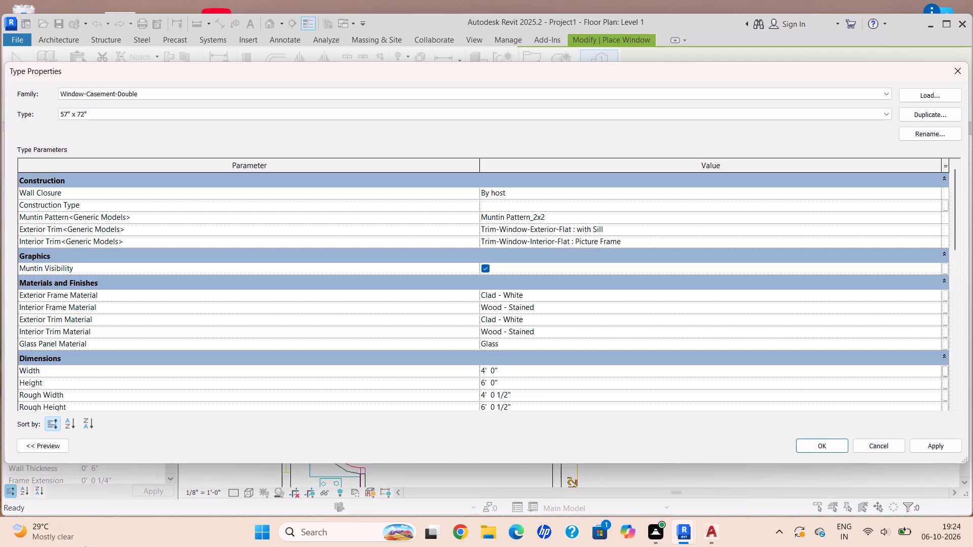
{"action": "left_click", "coordinate": [949, 443]}
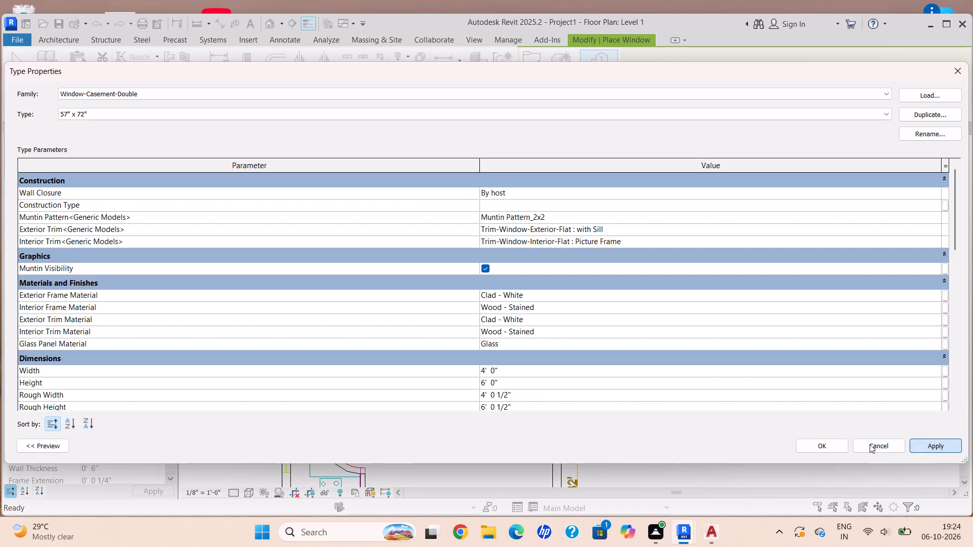
{"action": "left_click", "coordinate": [830, 444]}
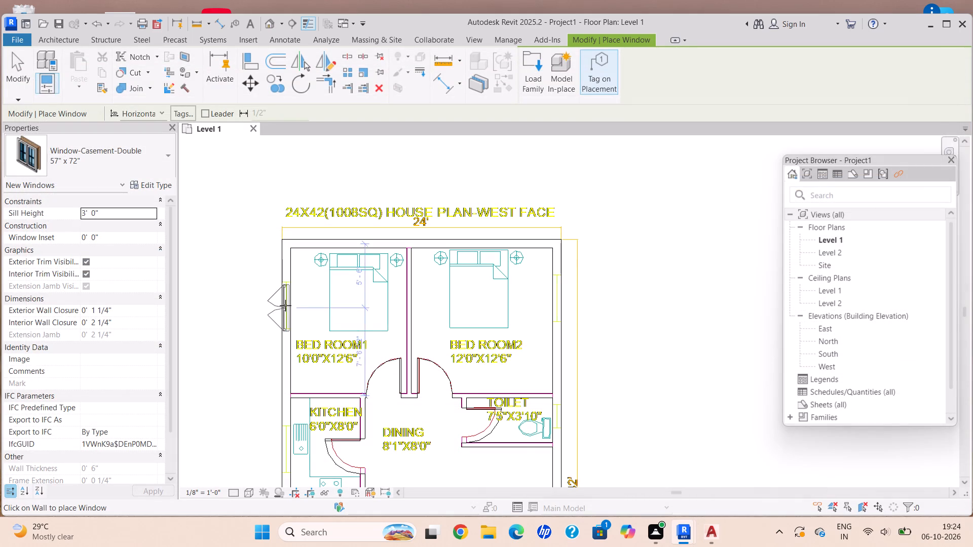
Place a casement window in Bedroom1's exterior side wall over the CAD window mark, about 5'-3" from the bed-head exterior wall.
{"action": "scroll", "coordinate": [285, 305], "scroll_direction": "up", "scroll_amount": 9}
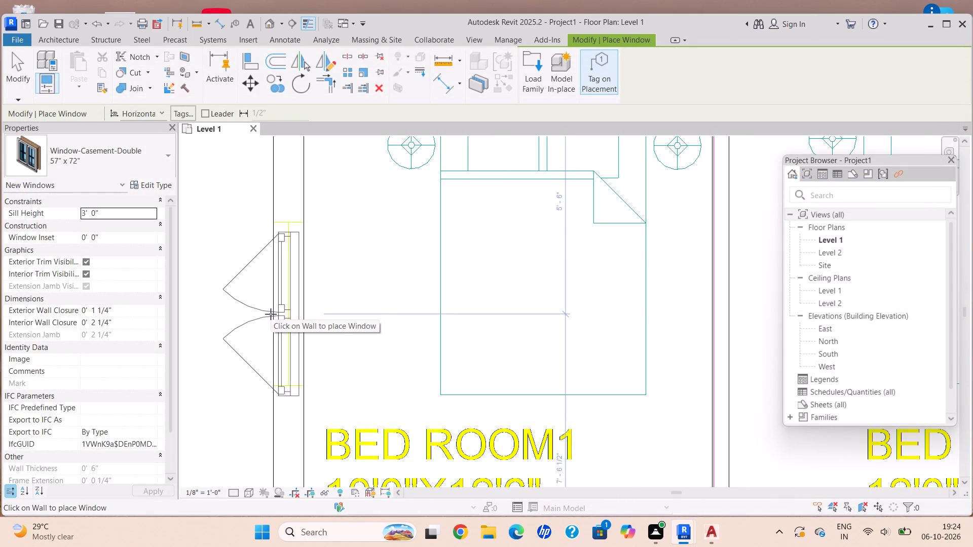
{"action": "left_click", "coordinate": [271, 304]}
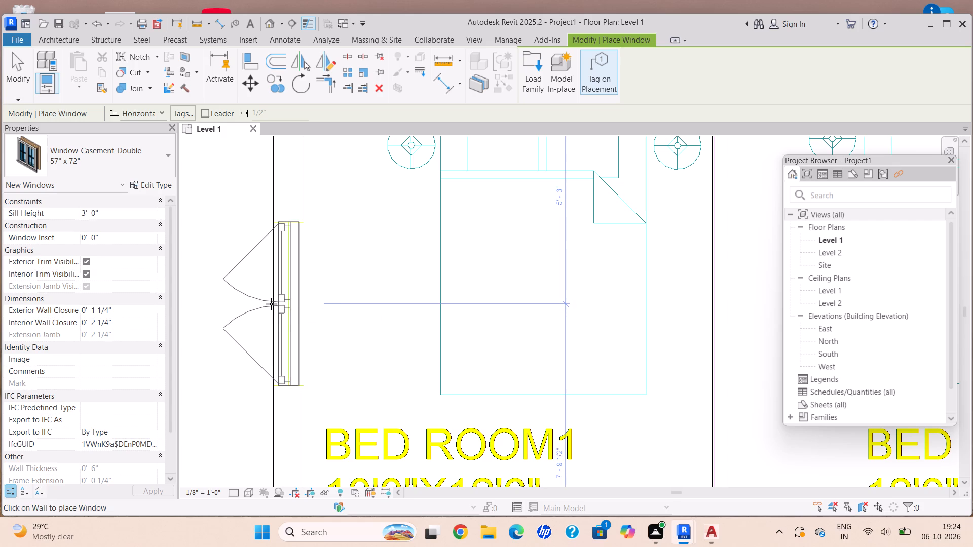
Place a casement window in Bedroom2's exterior side wall at the CAD window mark, opening outward.
{"action": "scroll", "coordinate": [454, 253], "scroll_direction": "down", "scroll_amount": 4}
{"action": "scroll", "coordinate": [454, 253], "scroll_direction": "up", "scroll_amount": 1}
{"action": "middle_click_drag", "start_coordinate": [454, 253], "coordinate": [290, 294]}
{"action": "scroll", "coordinate": [530, 260], "scroll_direction": "down", "scroll_amount": 4}
{"action": "middle_click_drag", "start_coordinate": [530, 260], "coordinate": [498, 138]}
{"action": "middle_click_drag", "start_coordinate": [660, 169], "coordinate": [533, 285]}
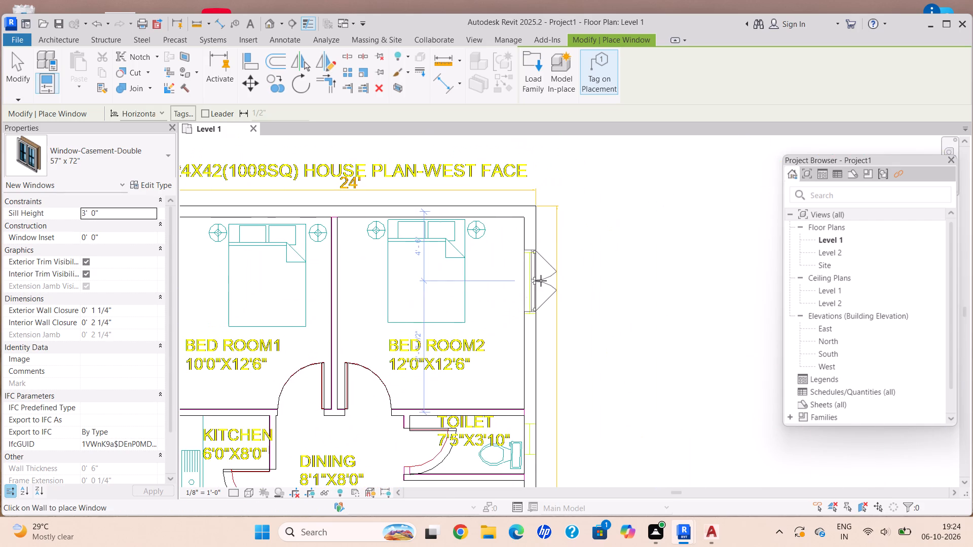
{"action": "left_click", "coordinate": [541, 280]}
Place casement windows in the Stair area's side wall, about 4'-2" from the front wall, and front wall, about 7'-5" from the Entry door's centre.
{"action": "scroll", "coordinate": [440, 353], "scroll_direction": "down", "scroll_amount": 1}
{"action": "middle_click_drag", "start_coordinate": [440, 353], "coordinate": [470, 137]}
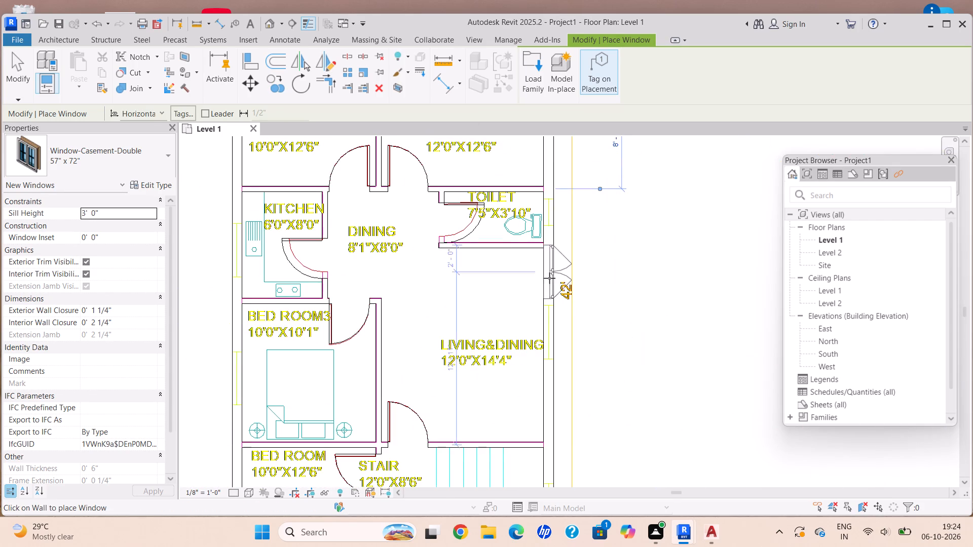
{"action": "middle_click_drag", "start_coordinate": [535, 306], "coordinate": [526, 109]}
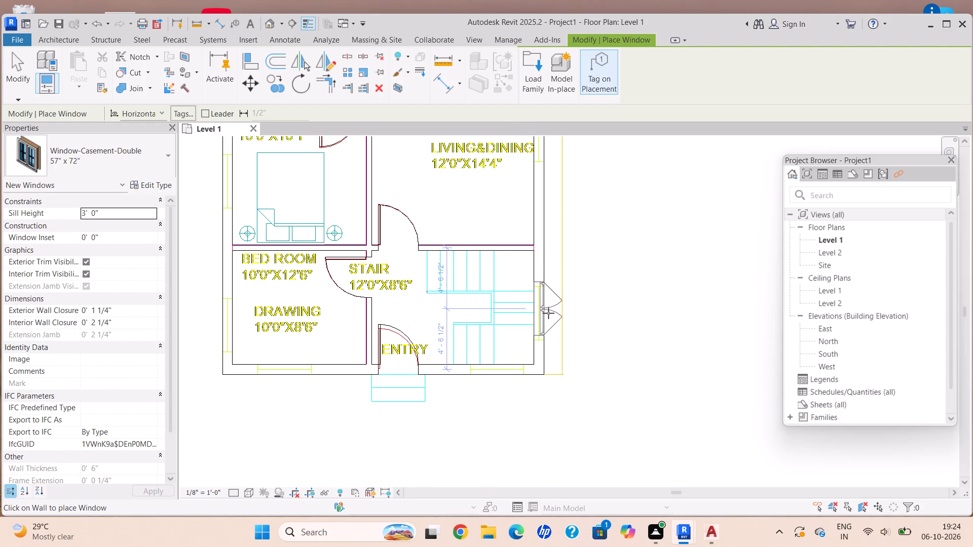
{"action": "scroll", "coordinate": [538, 319], "scroll_direction": "up", "scroll_amount": 4}
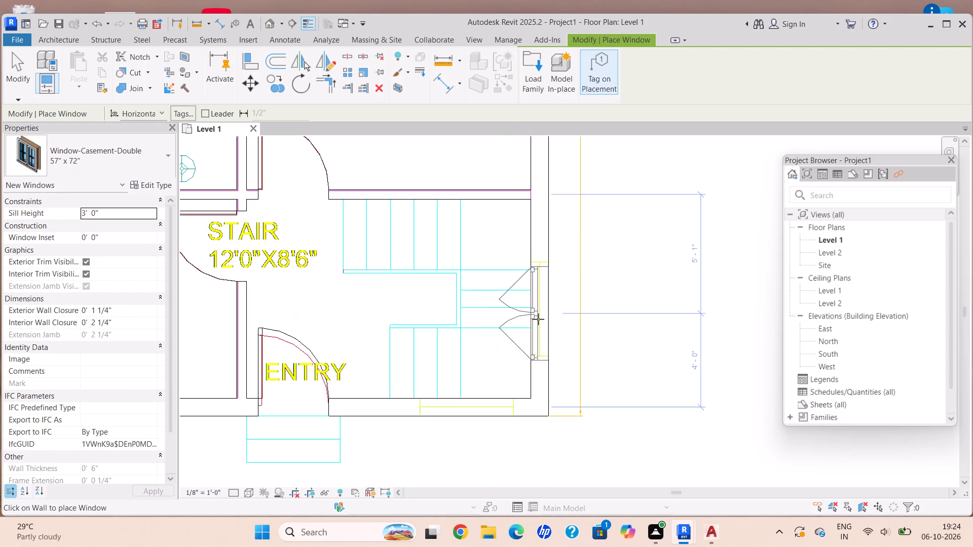
{"action": "scroll", "coordinate": [538, 319], "scroll_direction": "down", "scroll_amount": 1}
{"action": "scroll", "coordinate": [538, 319], "scroll_direction": "up", "scroll_amount": 1}
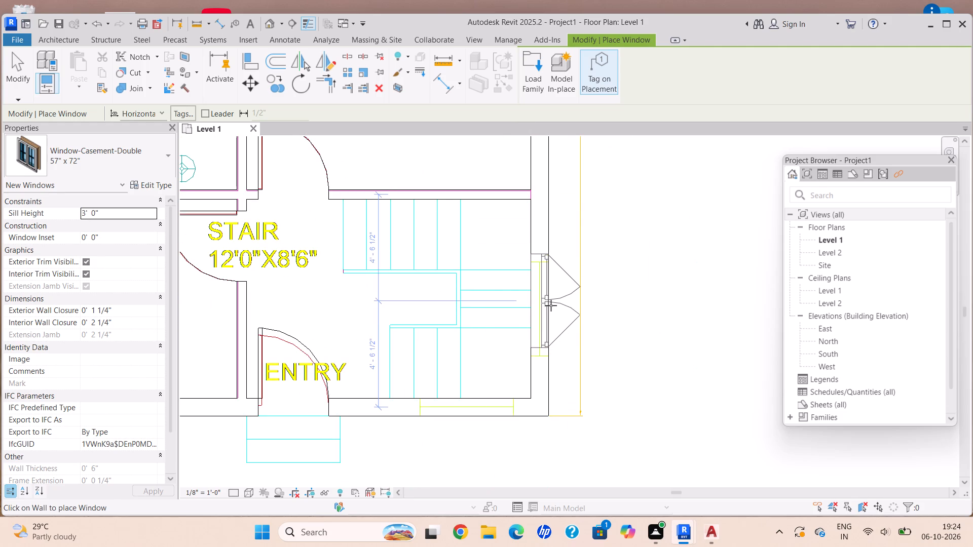
{"action": "left_click", "coordinate": [552, 309]}
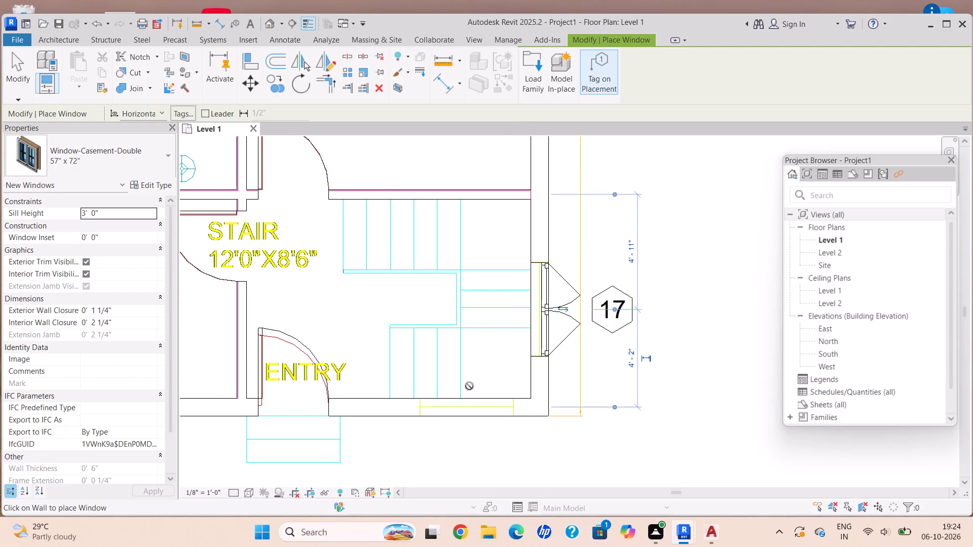
{"action": "left_click", "coordinate": [467, 414]}
Place casement windows in the Drawing room's front wall, about 4'-3" from the exterior side wall, and in that side wall at its CAD mark.
{"action": "scroll", "coordinate": [383, 325], "scroll_direction": "down", "scroll_amount": 3}
{"action": "middle_click_drag", "start_coordinate": [382, 325], "coordinate": [770, 293]}
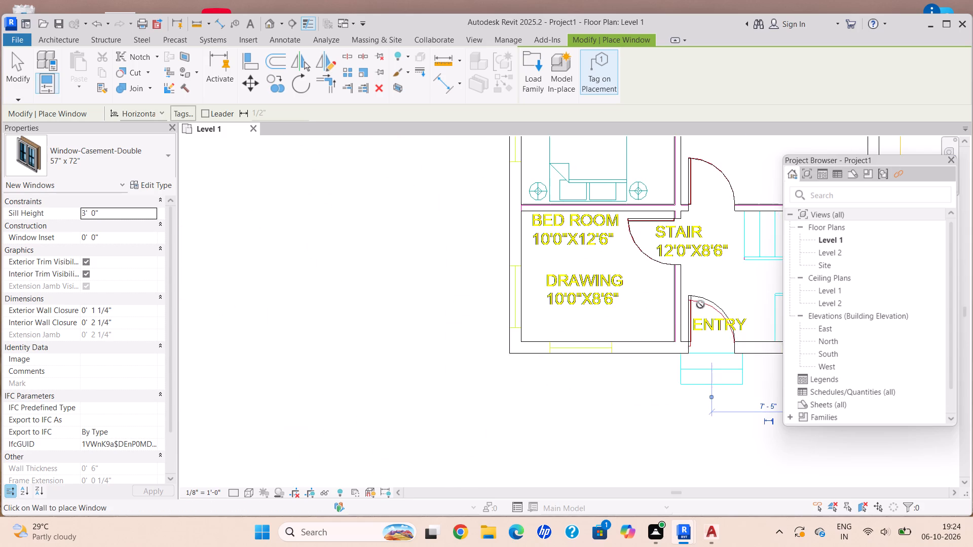
{"action": "scroll", "coordinate": [617, 349], "scroll_direction": "up", "scroll_amount": 5}
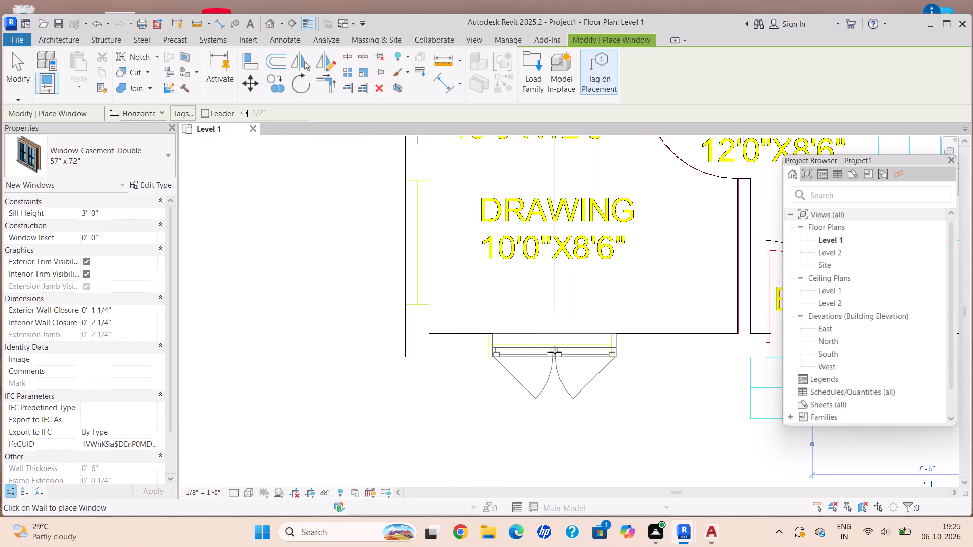
{"action": "left_click", "coordinate": [549, 352]}
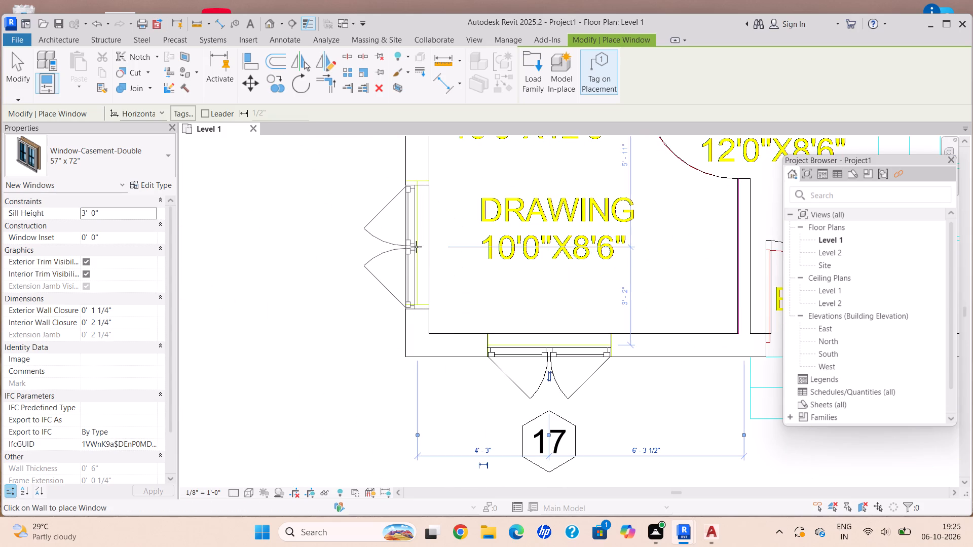
{"action": "left_click", "coordinate": [409, 246]}
Place a casement window in Bedroom3's exterior side wall, about 5'-10" from the Kitchen–Bedroom3 partition, at the CAD window mark.
{"action": "middle_click_drag", "start_coordinate": [414, 213], "coordinate": [269, 455]}
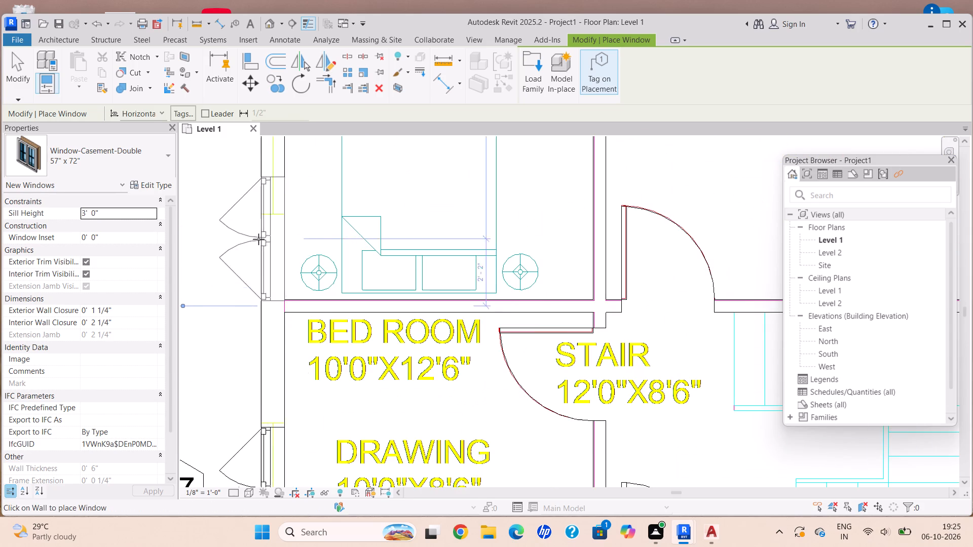
{"action": "scroll", "coordinate": [258, 239], "scroll_direction": "down", "scroll_amount": 1}
{"action": "middle_click_drag", "start_coordinate": [260, 246], "coordinate": [301, 397]}
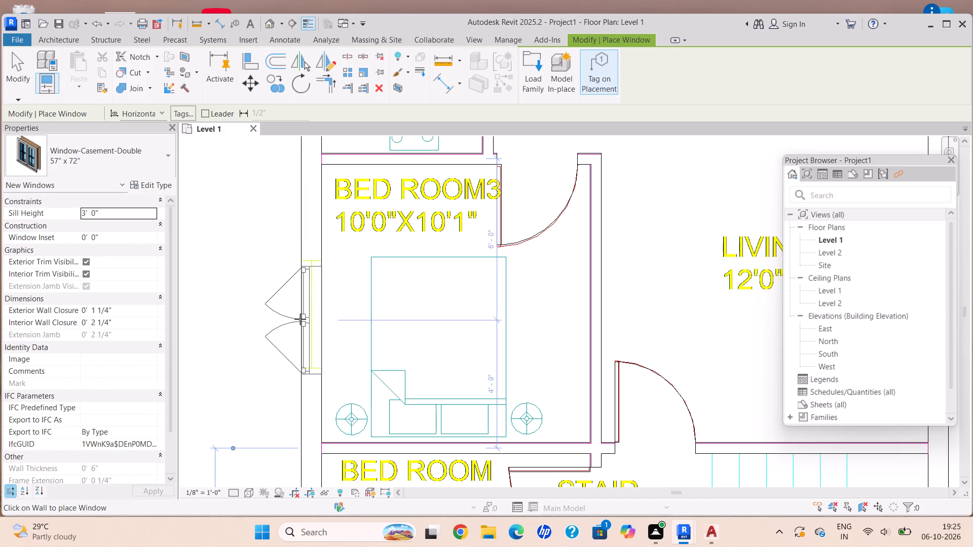
{"action": "left_click", "coordinate": [300, 317]}
Place a 57" x 72" casement window in the Kitchen's exterior side wall, about 4'-0" from the Kitchen–Bedroom3 partition, opening outward.
{"action": "scroll", "coordinate": [300, 270], "scroll_direction": "down", "scroll_amount": 2}
{"action": "middle_click_drag", "start_coordinate": [300, 270], "coordinate": [339, 436]}
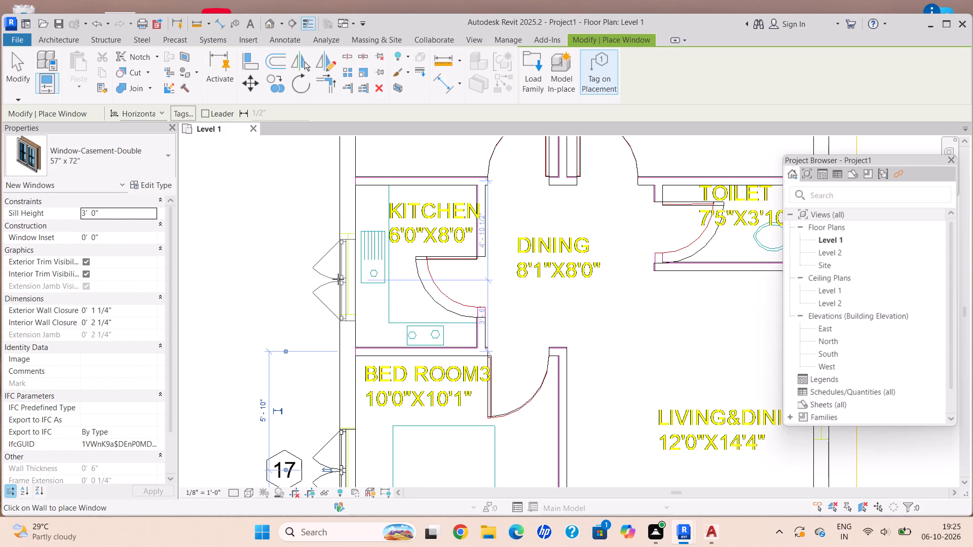
{"action": "left_click", "coordinate": [338, 272]}
Place a 57" x 72" casement window in the Living & Dining exterior side wall, about 6'-6" from the Toilet partition.
{"action": "scroll", "coordinate": [349, 258], "scroll_direction": "down", "scroll_amount": 3}
{"action": "middle_click_drag", "start_coordinate": [349, 258], "coordinate": [304, 350]}
{"action": "scroll", "coordinate": [349, 258], "scroll_direction": "down", "scroll_amount": 2}
{"action": "middle_click_drag", "start_coordinate": [399, 354], "coordinate": [431, 290]}
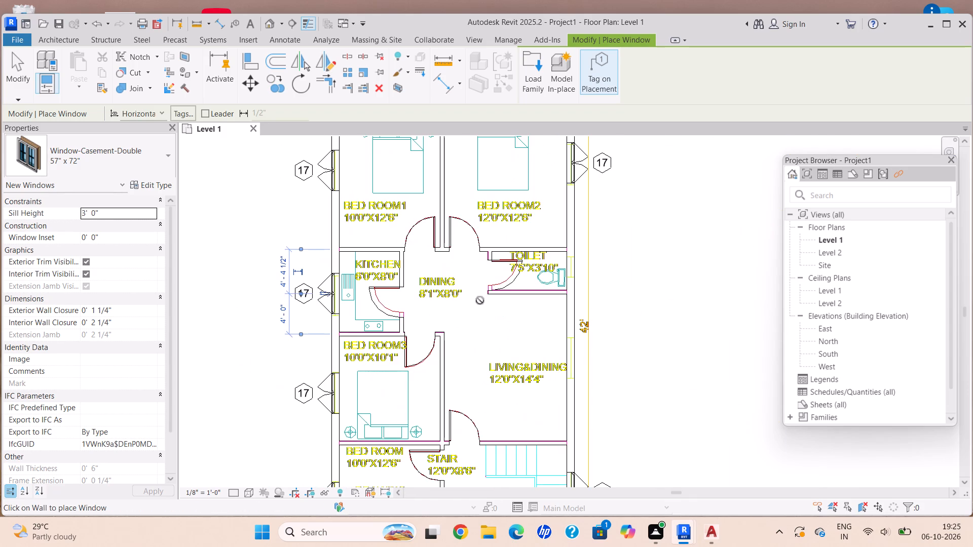
{"action": "scroll", "coordinate": [580, 351], "scroll_direction": "up", "scroll_amount": 4}
{"action": "scroll", "coordinate": [581, 351], "scroll_direction": "down", "scroll_amount": 1}
{"action": "scroll", "coordinate": [581, 351], "scroll_direction": "up", "scroll_amount": 1}
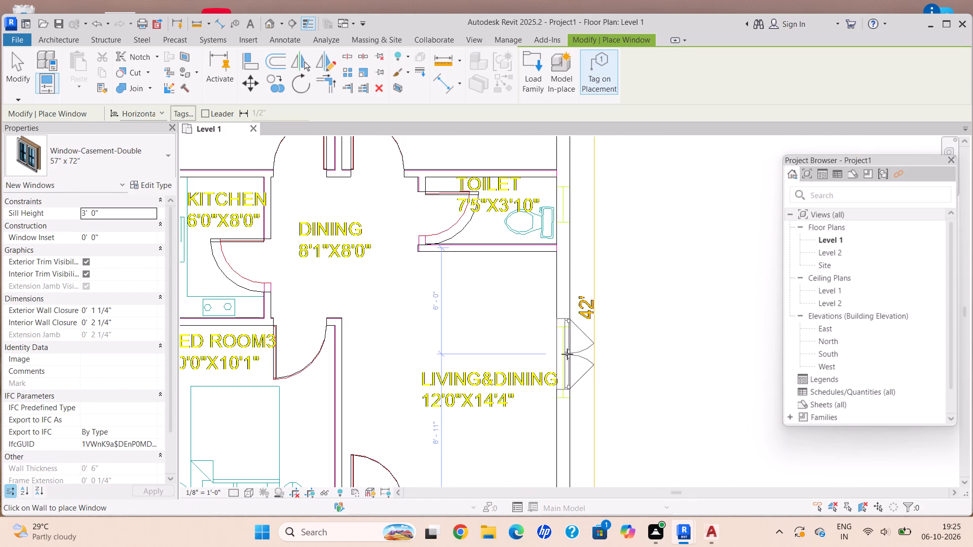
{"action": "left_click", "coordinate": [568, 366]}
{"action": "scroll", "coordinate": [536, 240], "scroll_direction": "down", "scroll_amount": 2}
{"action": "middle_click_drag", "start_coordinate": [536, 240], "coordinate": [541, 242]}
{"action": "scroll", "coordinate": [541, 243], "scroll_direction": "down", "scroll_amount": 2}
{"action": "middle_click_drag", "start_coordinate": [541, 243], "coordinate": [500, 146]}
{"action": "scroll", "coordinate": [463, 204], "scroll_direction": "down", "scroll_amount": 1}
{"action": "middle_click_drag", "start_coordinate": [463, 204], "coordinate": [466, 384]}
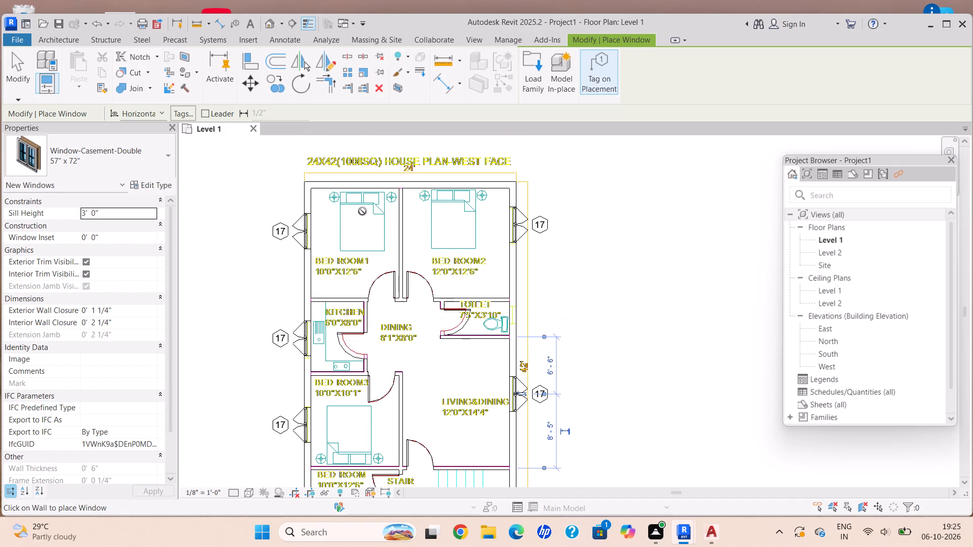
{"action": "key", "text": "Escape"}
{"action": "key", "text": "Escape"}
{"action": "key", "text": "Escape"}
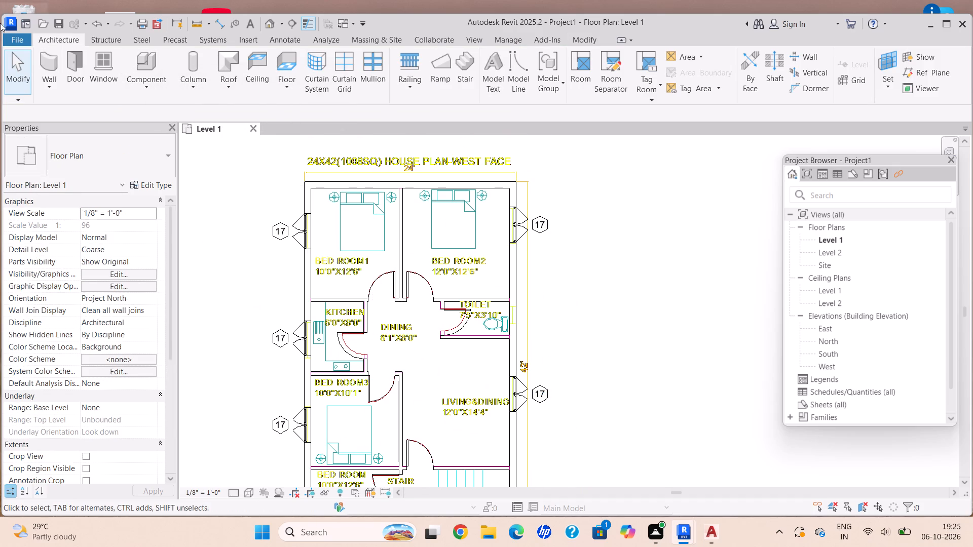
Choose the 34" x 36" Window-Casement-Double type for placement and set its type width to 2'.
{"action": "left_click", "coordinate": [103, 83]}
{"action": "left_click", "coordinate": [119, 162]}
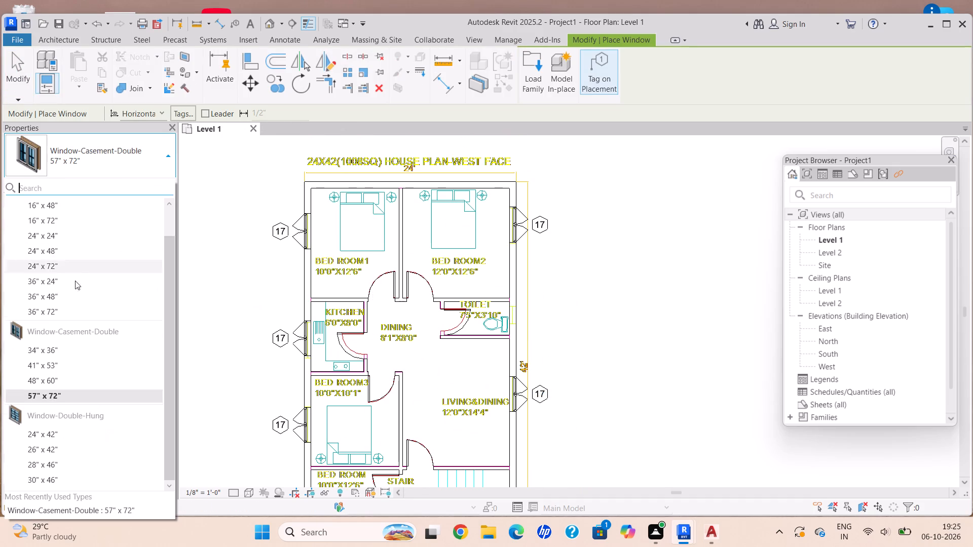
{"action": "left_click", "coordinate": [59, 354]}
{"action": "left_click", "coordinate": [144, 177]}
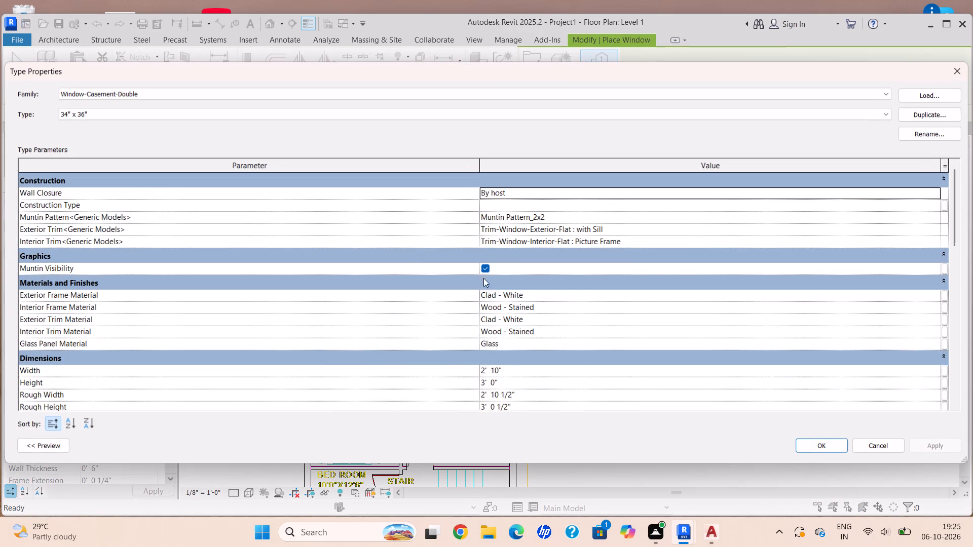
{"action": "left_click", "coordinate": [513, 365]}
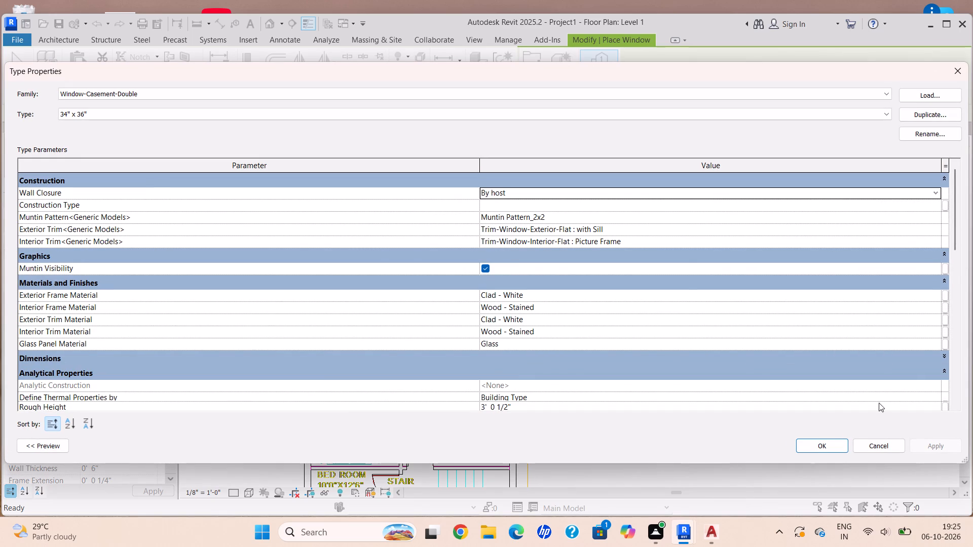
{"action": "left_click", "coordinate": [946, 372]}
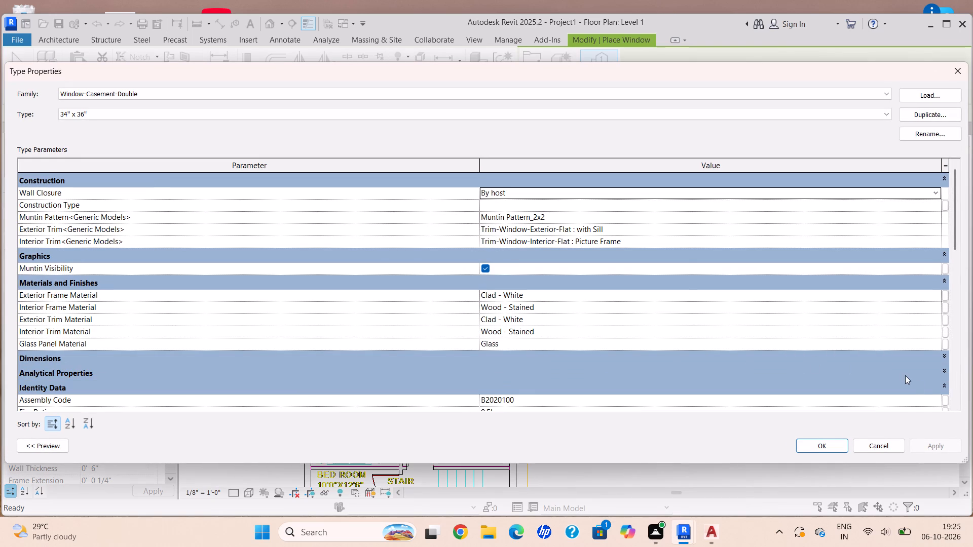
{"action": "left_click", "coordinate": [943, 384]}
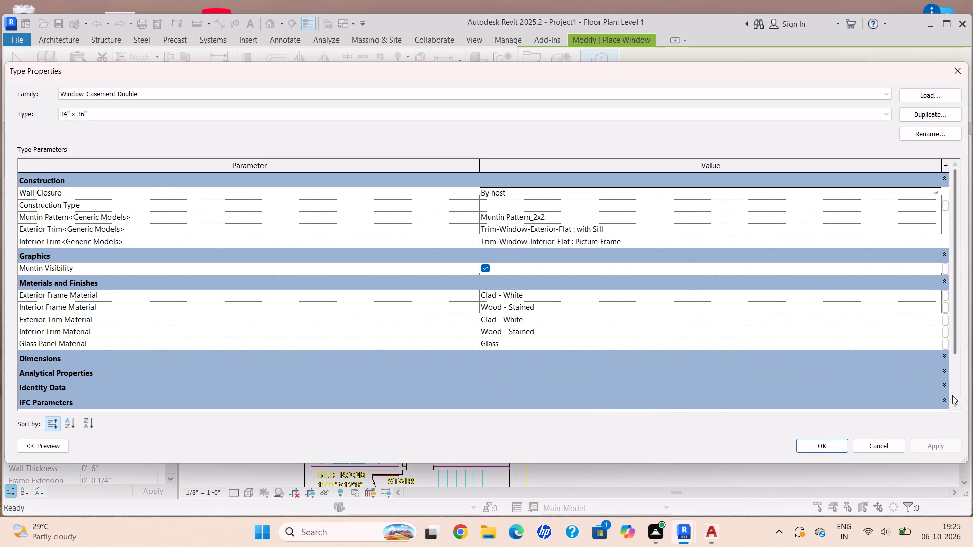
{"action": "left_click", "coordinate": [946, 401]}
{"action": "double_click", "coordinate": [946, 401]}
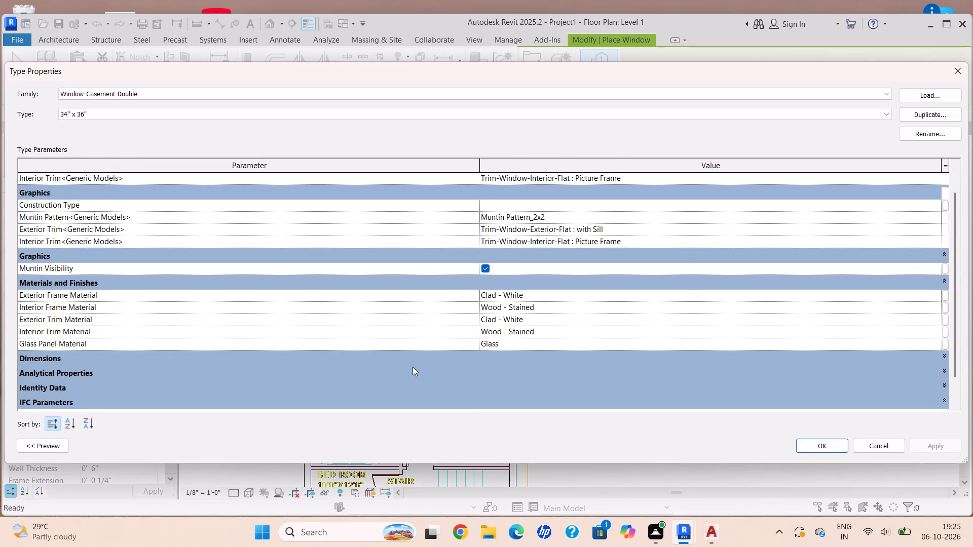
{"action": "scroll", "coordinate": [345, 361], "scroll_direction": "up", "scroll_amount": 3}
{"action": "left_click", "coordinate": [55, 357]}
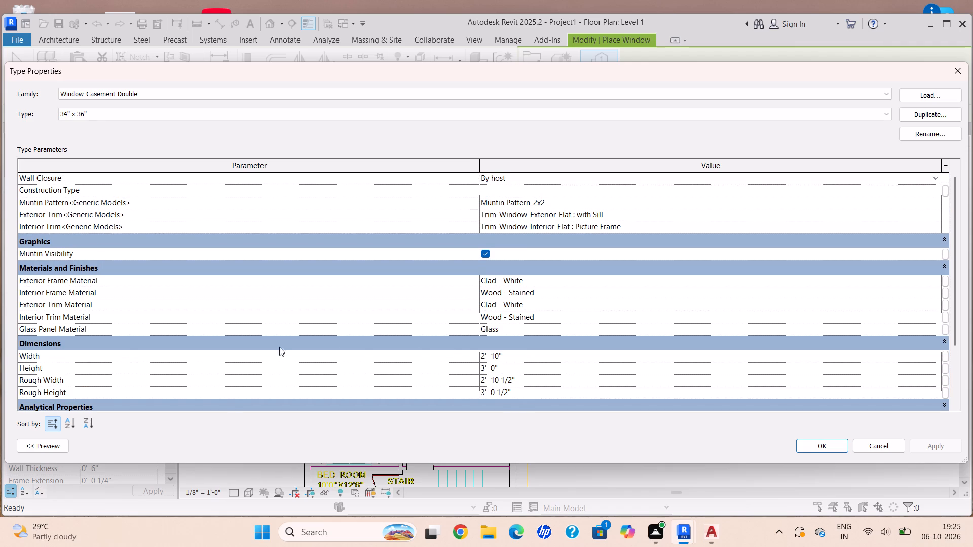
{"action": "left_click", "coordinate": [526, 354]}
{"action": "key", "text": "BackSpace"}
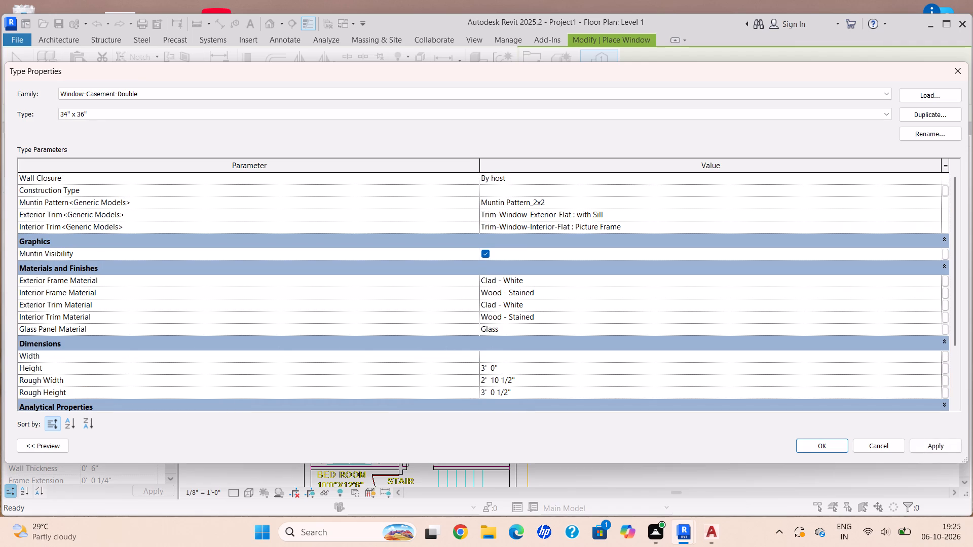
{"action": "type", "text": "2'"}
{"action": "key", "text": "Return"}
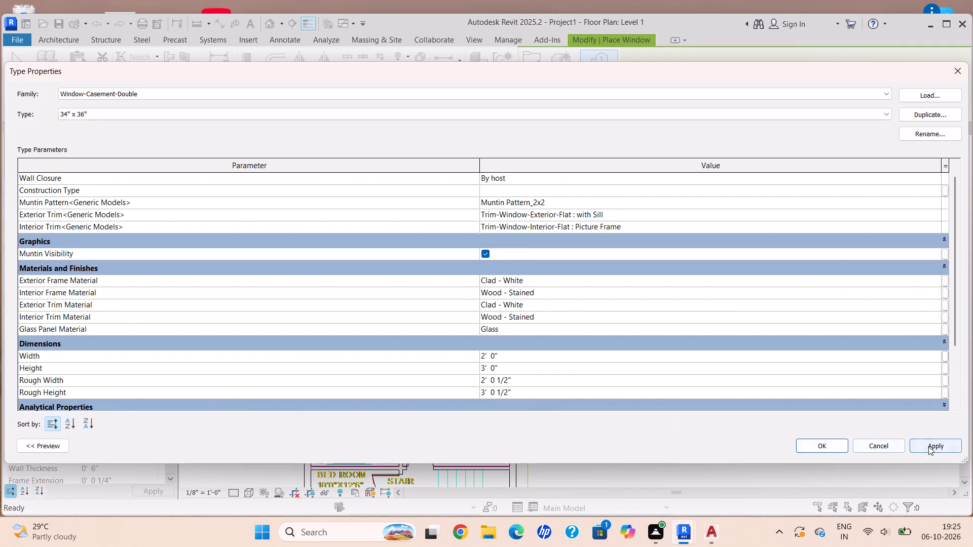
{"action": "left_click", "coordinate": [928, 446]}
{"action": "left_click", "coordinate": [827, 447]}
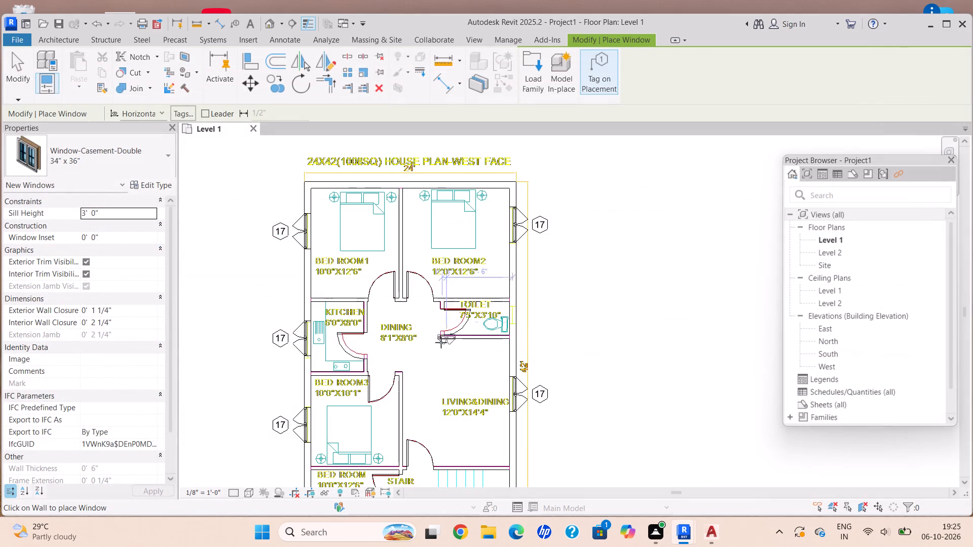
Place the 34" x 36" casement window in the Toilet's exterior side wall at the CAD window mark, opening outward.
{"action": "scroll", "coordinate": [520, 311], "scroll_direction": "down", "scroll_amount": 1}
{"action": "scroll", "coordinate": [520, 310], "scroll_direction": "up", "scroll_amount": 5}
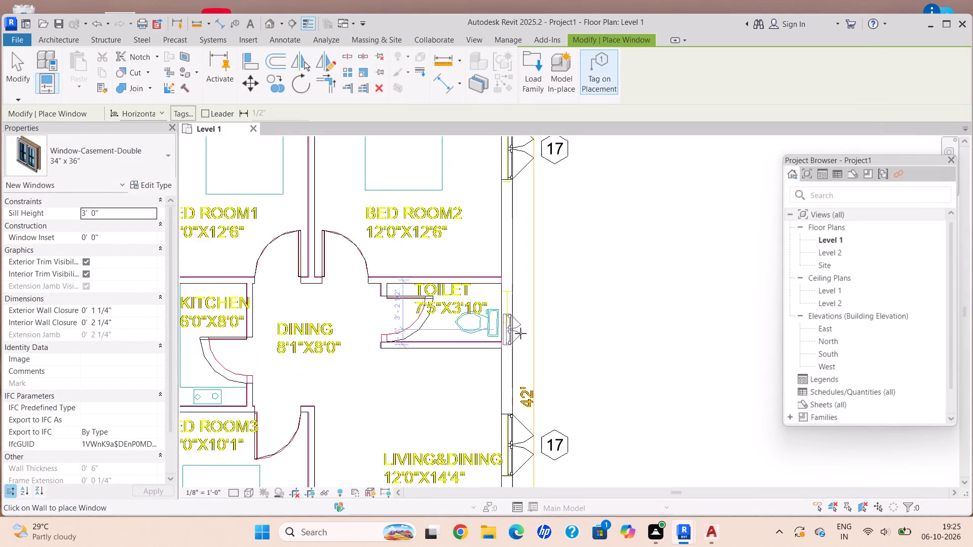
{"action": "scroll", "coordinate": [520, 333], "scroll_direction": "up", "scroll_amount": 5}
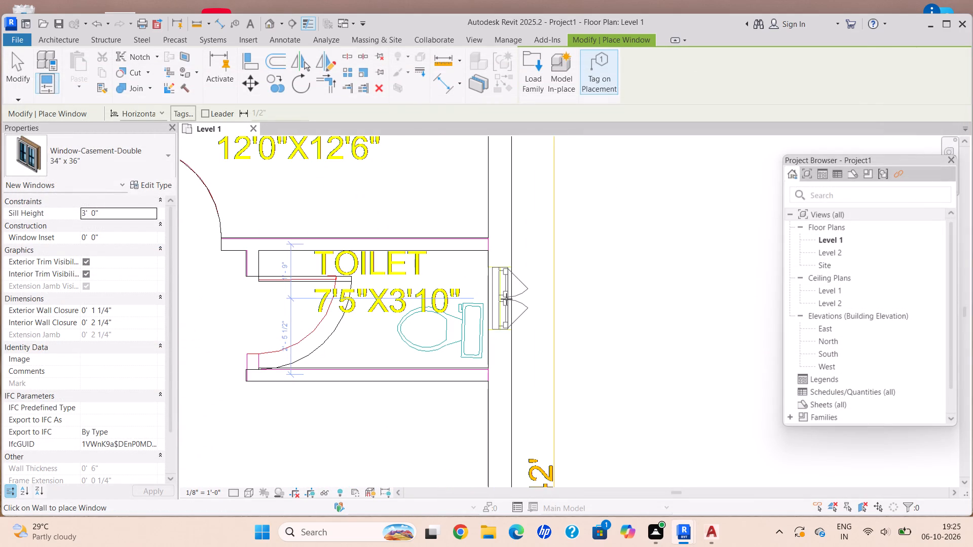
{"action": "left_click", "coordinate": [506, 299]}
{"action": "key", "text": "Escape"}
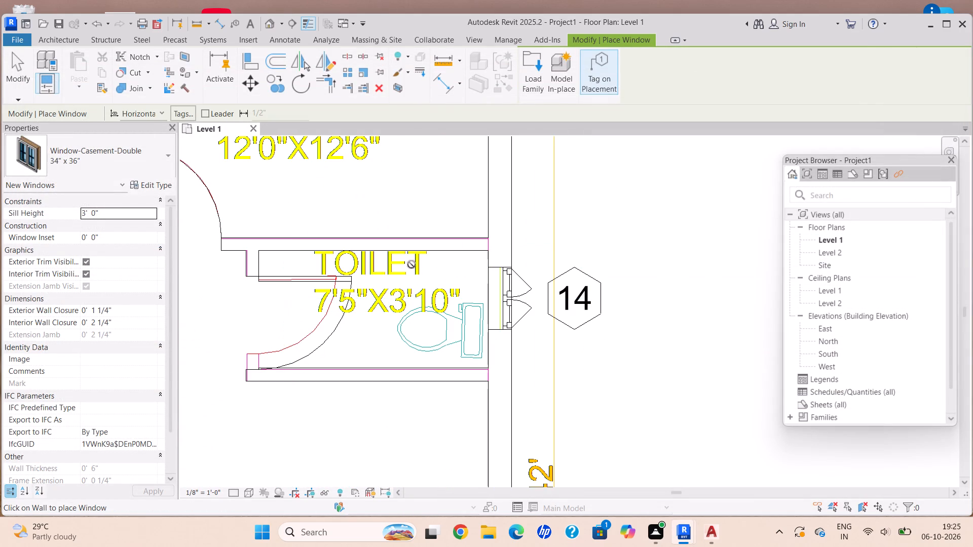
{"action": "key", "text": "Escape"}
Nudge Bedroom3's side-wall window toward the Kitchen to match its CAD mark, about 5'-9" from the Kitchen–Bedroom3 partition.
{"action": "scroll", "coordinate": [411, 264], "scroll_direction": "down", "scroll_amount": 2}
{"action": "scroll", "coordinate": [411, 264], "scroll_direction": "up", "scroll_amount": 1}
{"action": "scroll", "coordinate": [410, 265], "scroll_direction": "down", "scroll_amount": 2}
{"action": "scroll", "coordinate": [404, 264], "scroll_direction": "up", "scroll_amount": 1}
{"action": "scroll", "coordinate": [380, 246], "scroll_direction": "down", "scroll_amount": 2}
{"action": "middle_click_drag", "start_coordinate": [375, 242], "coordinate": [395, 246]}
{"action": "middle_click_drag", "start_coordinate": [428, 227], "coordinate": [569, 44]}
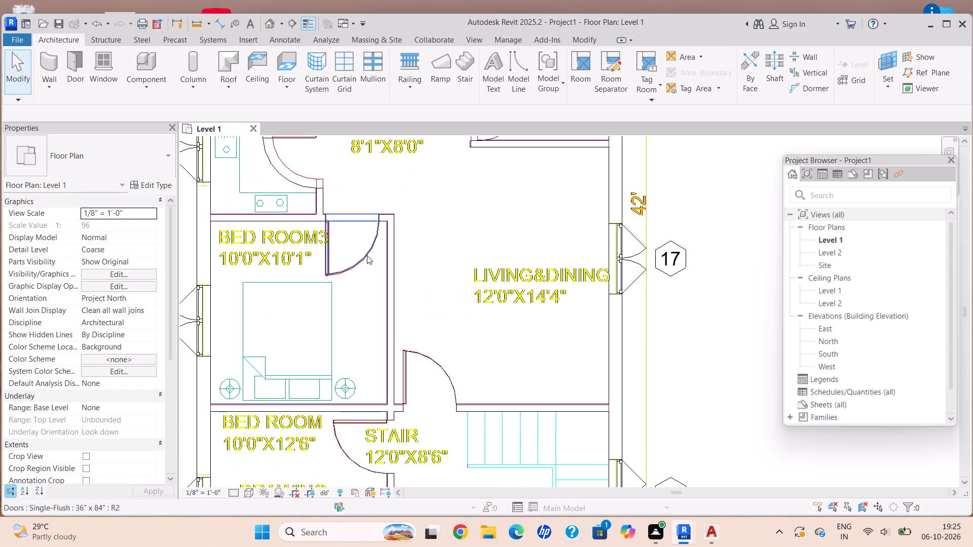
{"action": "scroll", "coordinate": [173, 394], "scroll_direction": "up", "scroll_amount": 4}
{"action": "scroll", "coordinate": [176, 371], "scroll_direction": "down", "scroll_amount": 1}
{"action": "scroll", "coordinate": [178, 369], "scroll_direction": "up", "scroll_amount": 8}
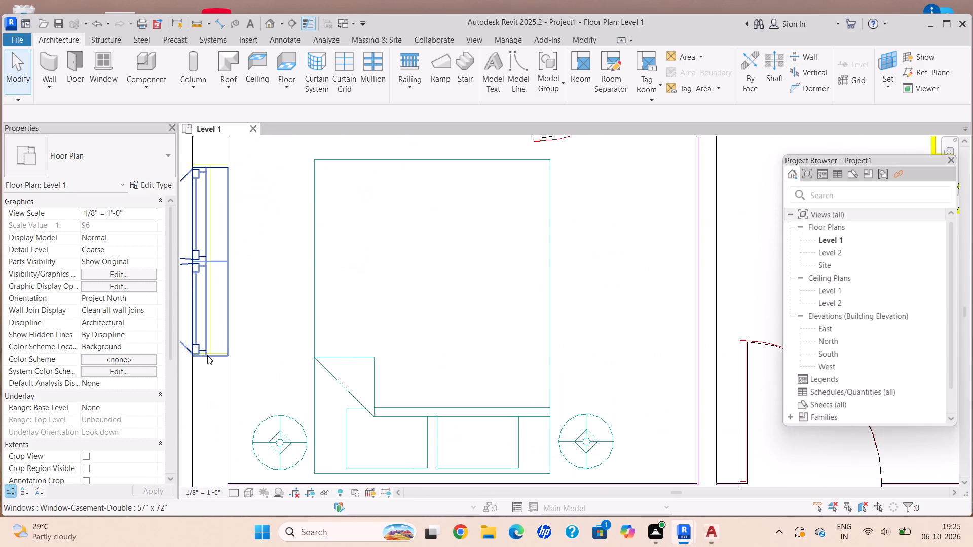
{"action": "left_click", "coordinate": [218, 166]}
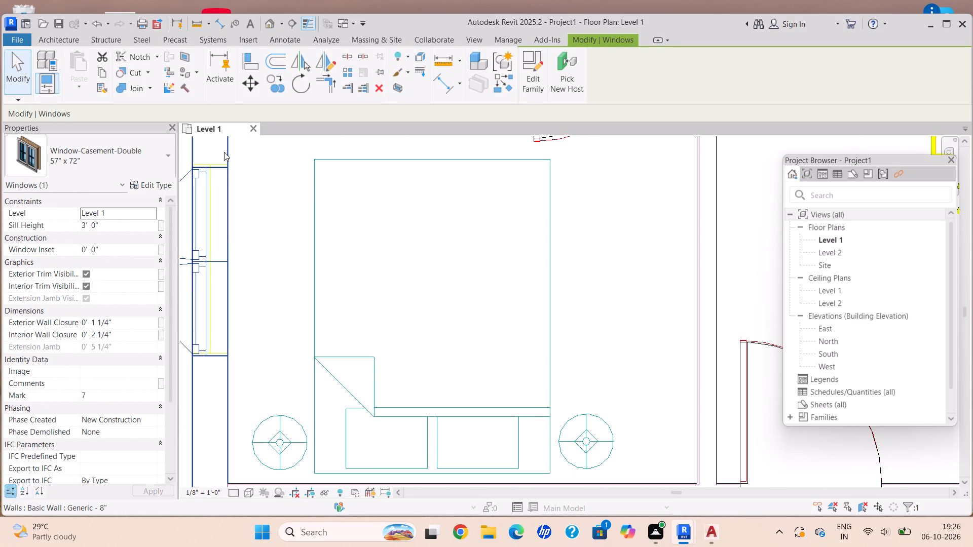
{"action": "key", "text": "Up"}
Nudge the Drawing room's side-wall window two increments toward Bedroom3 to line it up with its CAD mark.
{"action": "scroll", "coordinate": [383, 263], "scroll_direction": "down", "scroll_amount": 8}
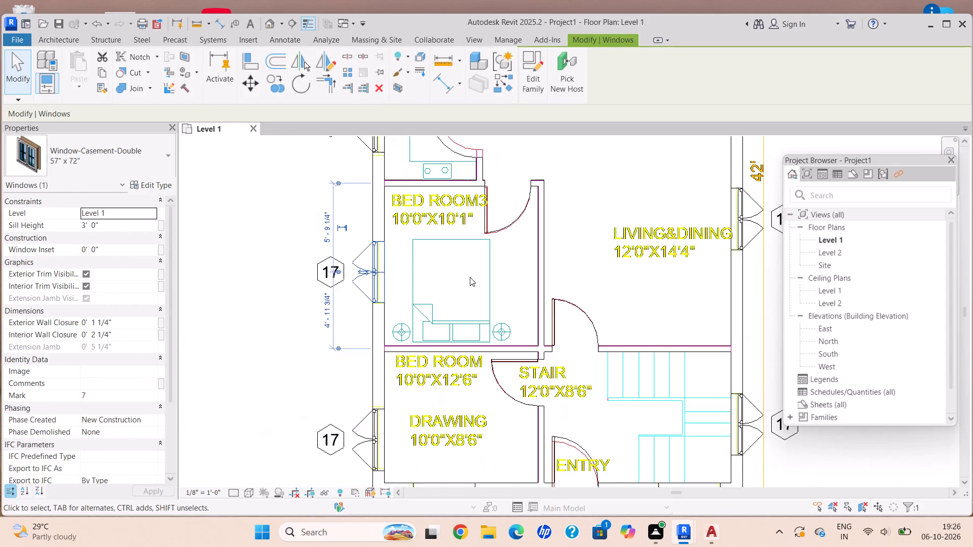
{"action": "middle_click_drag", "start_coordinate": [468, 266], "coordinate": [383, 113]}
{"action": "scroll", "coordinate": [283, 276], "scroll_direction": "up", "scroll_amount": 5}
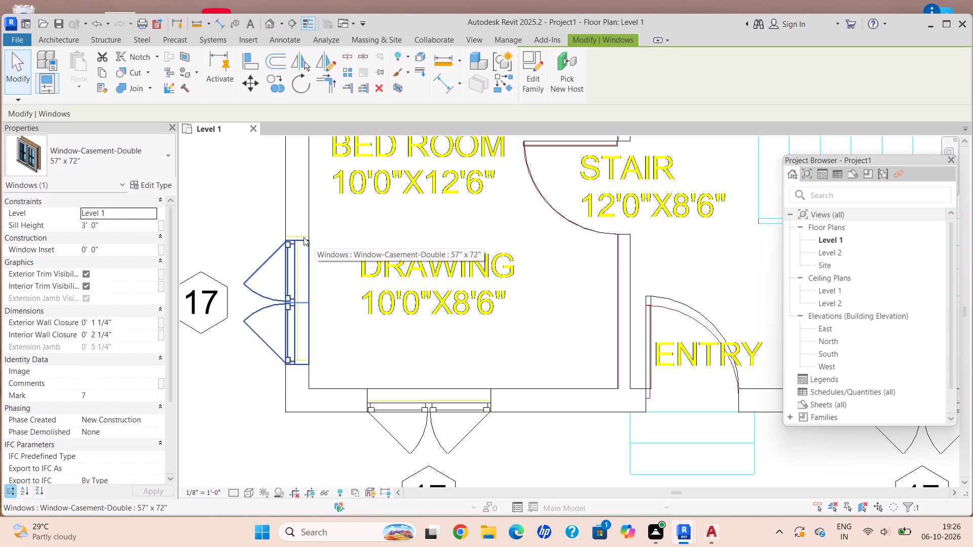
{"action": "left_click", "coordinate": [304, 237]}
{"action": "key", "text": "Up"}
{"action": "key", "text": "Up"}
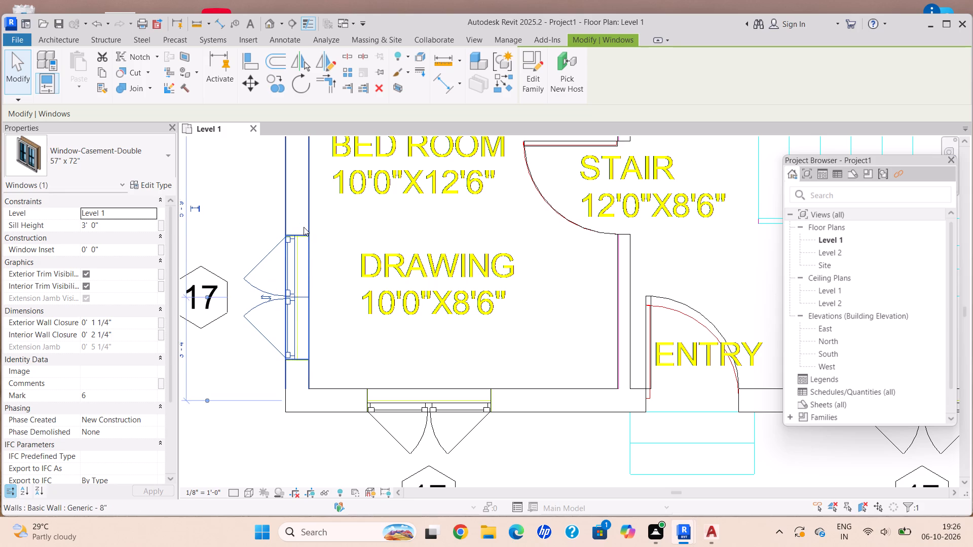
Nudge the Stair area's front-wall window four increments toward the Entry door to line its jamb up with the CAD mark.
{"action": "scroll", "coordinate": [454, 364], "scroll_direction": "down", "scroll_amount": 2}
{"action": "scroll", "coordinate": [351, 398], "scroll_direction": "up", "scroll_amount": 6}
{"action": "scroll", "coordinate": [498, 379], "scroll_direction": "down", "scroll_amount": 2}
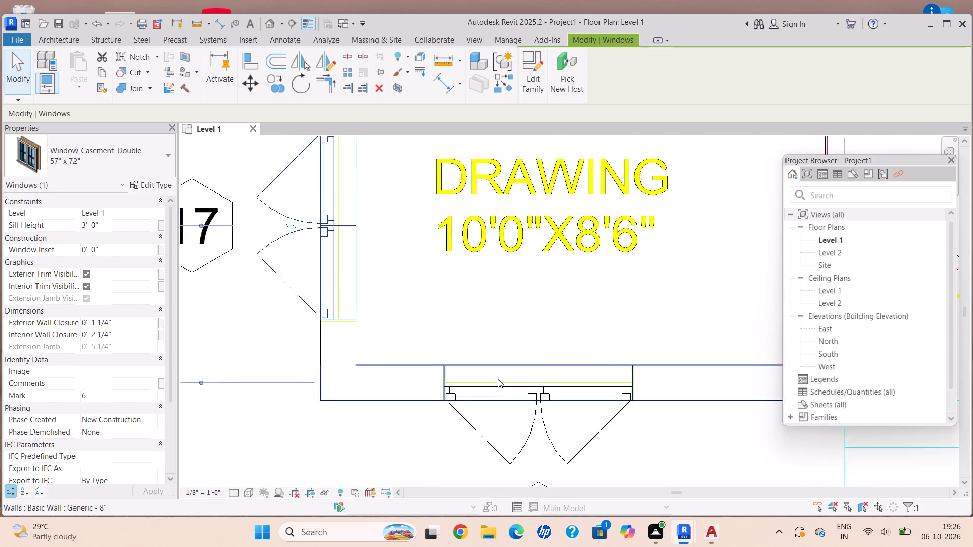
{"action": "middle_click_drag", "start_coordinate": [495, 378], "coordinate": [308, 365]}
{"action": "middle_click_drag", "start_coordinate": [523, 355], "coordinate": [24, 300]}
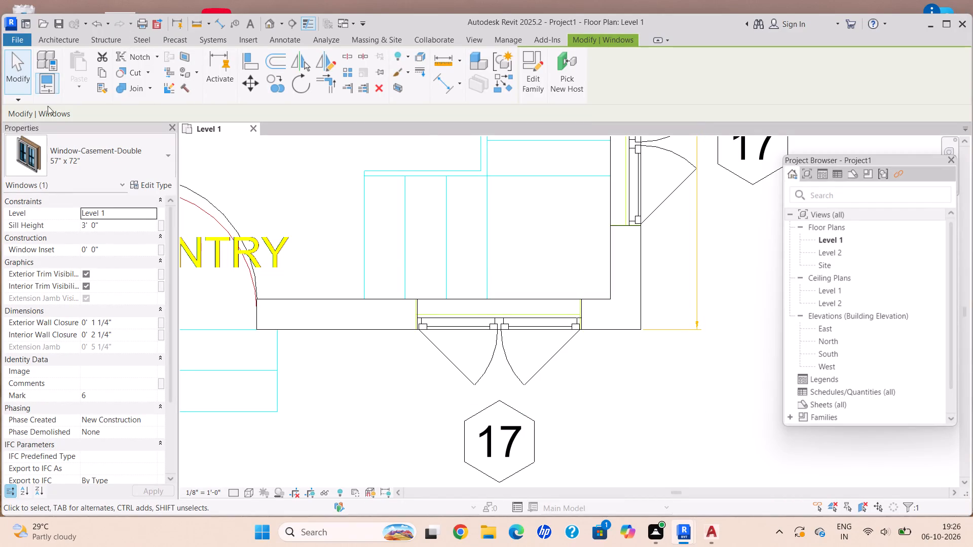
{"action": "scroll", "coordinate": [298, 0], "scroll_direction": "down", "scroll_amount": 4}
{"action": "scroll", "coordinate": [432, 314], "scroll_direction": "down", "scroll_amount": 1}
{"action": "scroll", "coordinate": [368, 328], "scroll_direction": "up", "scroll_amount": 5}
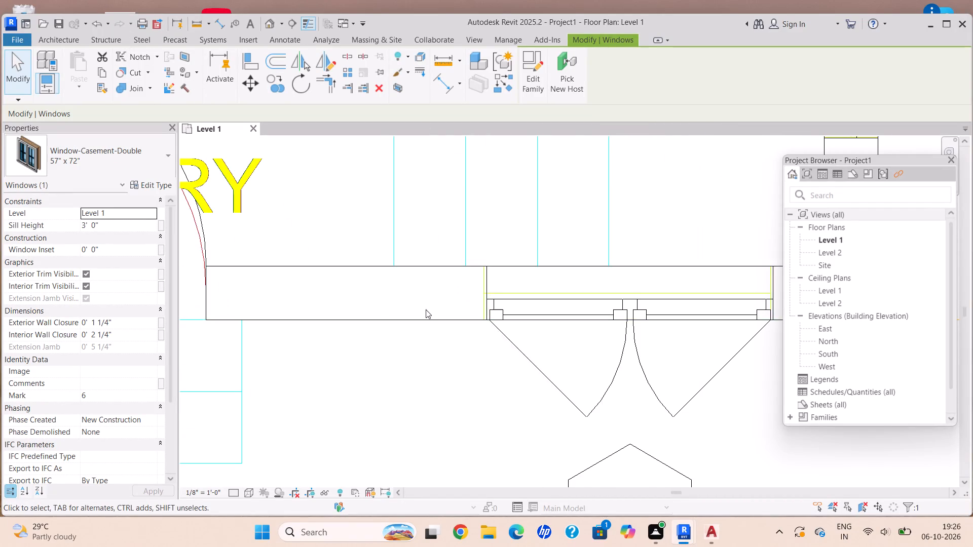
{"action": "scroll", "coordinate": [489, 307], "scroll_direction": "down", "scroll_amount": 1}
{"action": "scroll", "coordinate": [489, 307], "scroll_direction": "up", "scroll_amount": 10}
{"action": "left_click", "coordinate": [490, 309]}
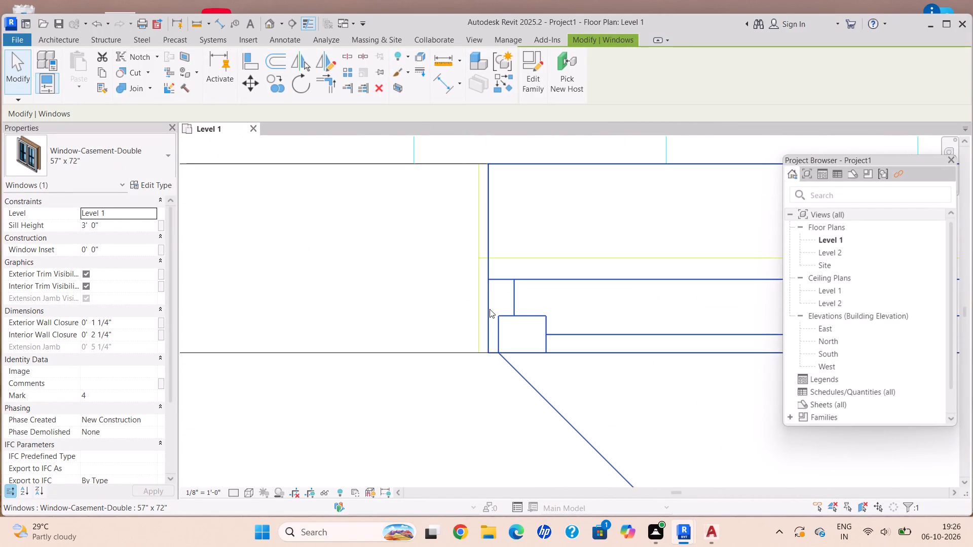
{"action": "key", "text": "Left"}
{"action": "key", "text": "Left"}
{"action": "key", "text": "Left"}
{"action": "key", "text": "Left"}
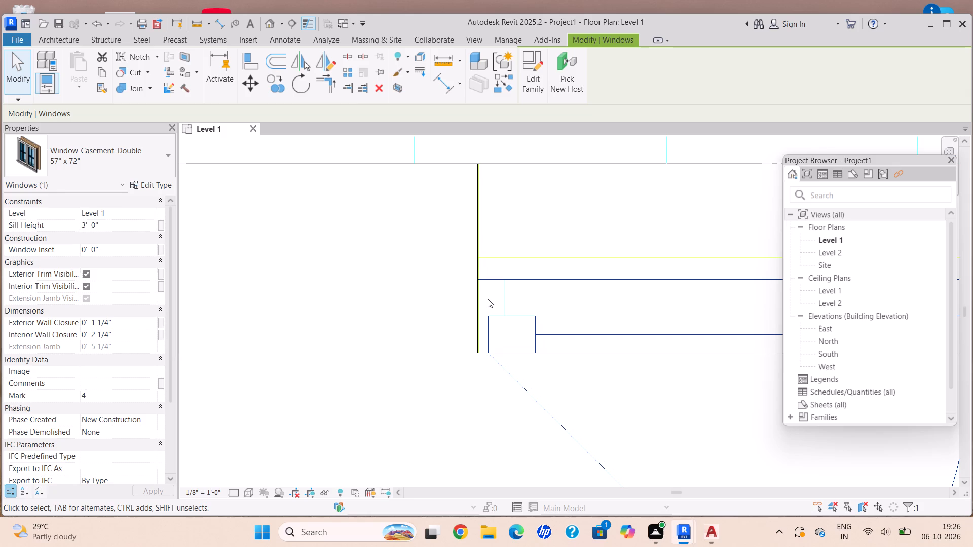
{"action": "key", "text": "Escape"}
Check how the Stair front-wall window and the Living & Dining side-wall window line up with their CAD marks.
{"action": "scroll", "coordinate": [343, 104], "scroll_direction": "down", "scroll_amount": 3}
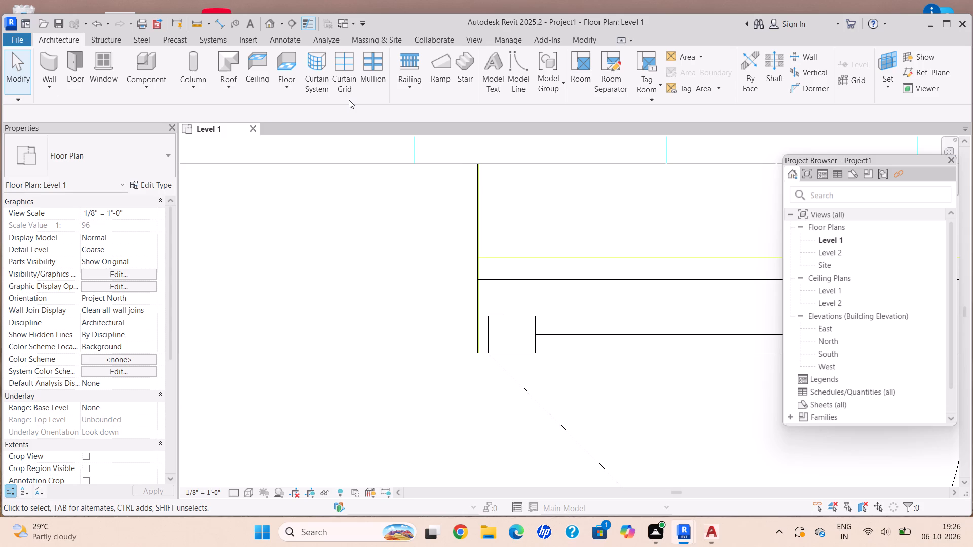
{"action": "scroll", "coordinate": [813, 227], "scroll_direction": "down", "scroll_amount": 1}
{"action": "scroll", "coordinate": [814, 227], "scroll_direction": "up", "scroll_amount": 1}
{"action": "scroll", "coordinate": [814, 232], "scroll_direction": "down", "scroll_amount": 5}
{"action": "scroll", "coordinate": [821, 275], "scroll_direction": "up", "scroll_amount": 1}
{"action": "scroll", "coordinate": [817, 281], "scroll_direction": "down", "scroll_amount": 7}
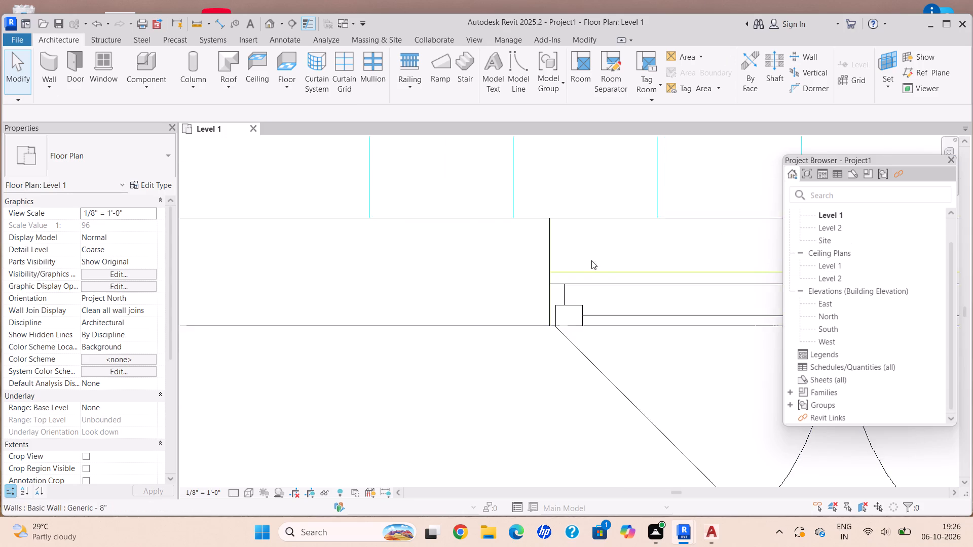
{"action": "middle_click_drag", "start_coordinate": [578, 279], "coordinate": [385, 379]}
{"action": "scroll", "coordinate": [380, 379], "scroll_direction": "down", "scroll_amount": 4}
{"action": "scroll", "coordinate": [377, 378], "scroll_direction": "up", "scroll_amount": 1}
{"action": "scroll", "coordinate": [377, 378], "scroll_direction": "down", "scroll_amount": 6}
{"action": "middle_click_drag", "start_coordinate": [346, 245], "coordinate": [350, 248]}
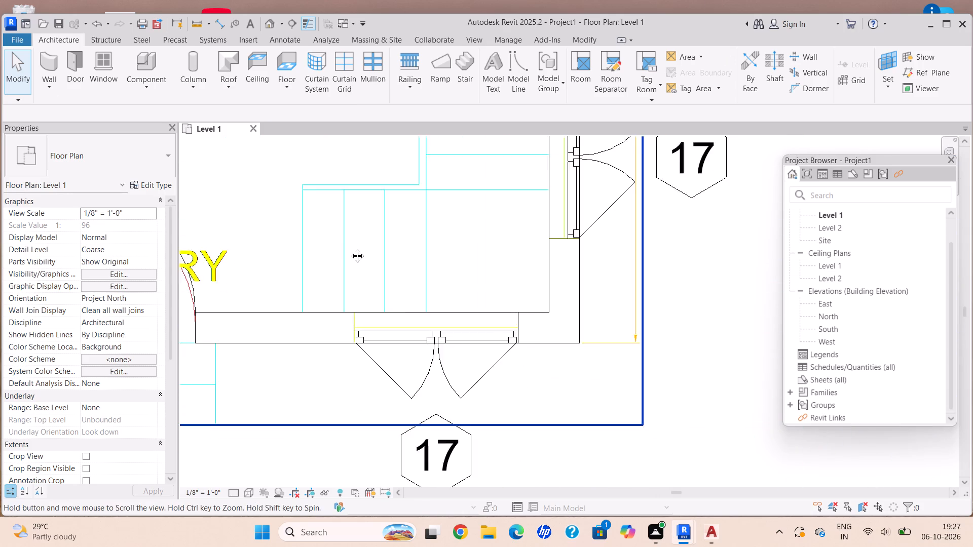
{"action": "middle_click_drag", "start_coordinate": [350, 248], "coordinate": [376, 421]}
{"action": "scroll", "coordinate": [507, 338], "scroll_direction": "down", "scroll_amount": 9}
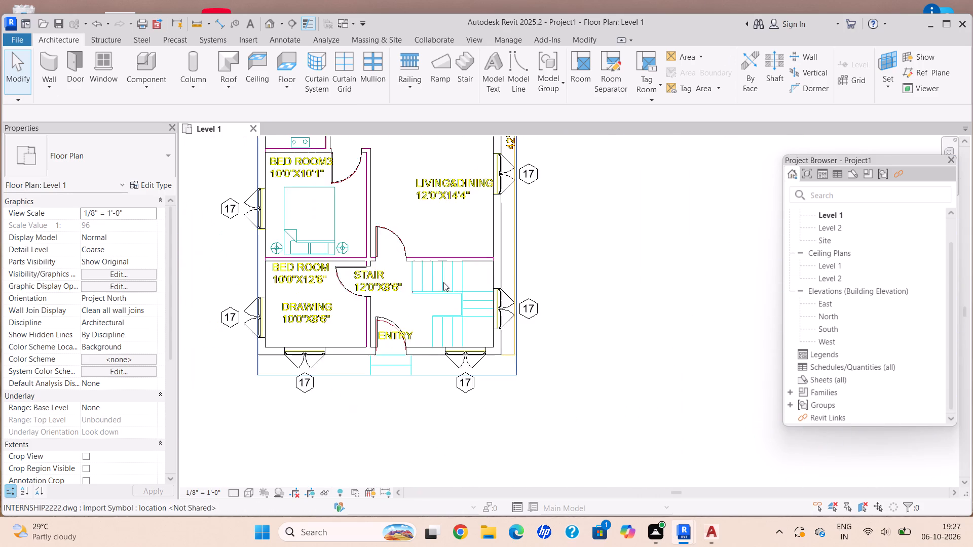
{"action": "scroll", "coordinate": [443, 282], "scroll_direction": "down", "scroll_amount": 2}
{"action": "scroll", "coordinate": [418, 276], "scroll_direction": "up", "scroll_amount": 1}
{"action": "middle_click_drag", "start_coordinate": [405, 286], "coordinate": [408, 371]}
{"action": "scroll", "coordinate": [623, 264], "scroll_direction": "up", "scroll_amount": 1}
{"action": "scroll", "coordinate": [437, 254], "scroll_direction": "up", "scroll_amount": 3}
{"action": "scroll", "coordinate": [598, 266], "scroll_direction": "up", "scroll_amount": 4}
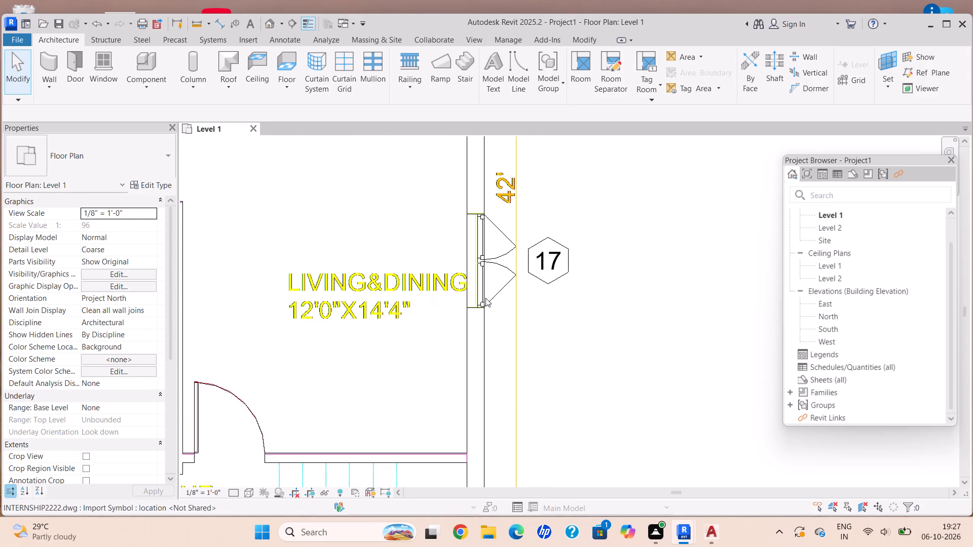
{"action": "scroll", "coordinate": [485, 298], "scroll_direction": "up", "scroll_amount": 8}
{"action": "scroll", "coordinate": [473, 329], "scroll_direction": "down", "scroll_amount": 5}
{"action": "scroll", "coordinate": [475, 335], "scroll_direction": "up", "scroll_amount": 2}
{"action": "scroll", "coordinate": [473, 317], "scroll_direction": "down", "scroll_amount": 5}
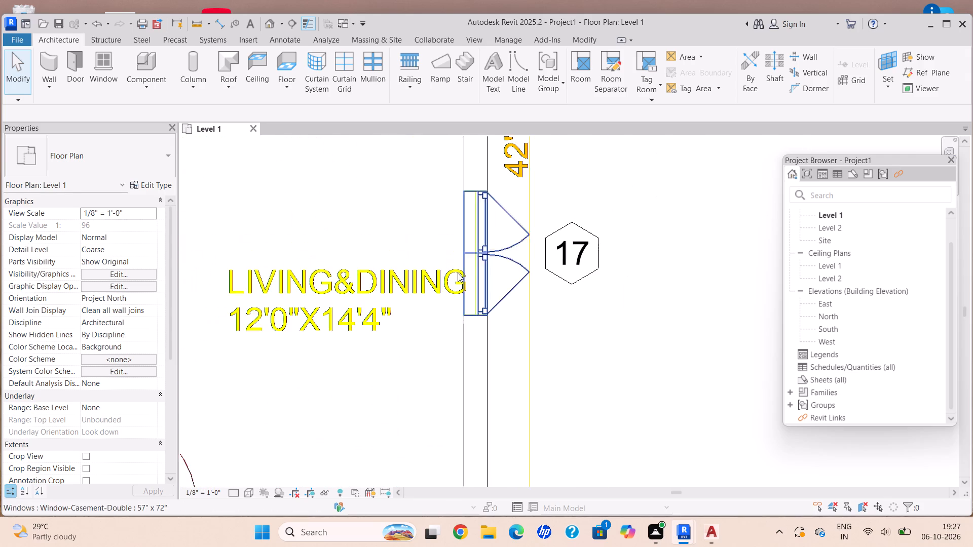
Check how the Toilet's side-wall window lines up with its CAD mark.
{"action": "scroll", "coordinate": [453, 256], "scroll_direction": "down", "scroll_amount": 1}
{"action": "middle_click_drag", "start_coordinate": [460, 288], "coordinate": [451, 468]}
{"action": "scroll", "coordinate": [468, 320], "scroll_direction": "down", "scroll_amount": 3}
{"action": "middle_click_drag", "start_coordinate": [464, 295], "coordinate": [502, 456]}
{"action": "scroll", "coordinate": [509, 428], "scroll_direction": "up", "scroll_amount": 7}
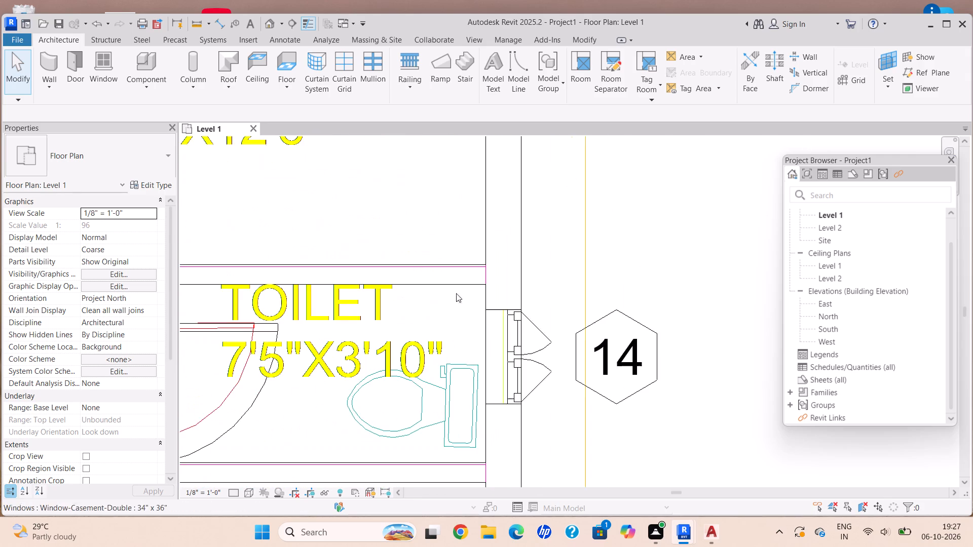
{"action": "scroll", "coordinate": [508, 313], "scroll_direction": "up", "scroll_amount": 4}
{"action": "scroll", "coordinate": [493, 321], "scroll_direction": "down", "scroll_amount": 1}
{"action": "scroll", "coordinate": [493, 321], "scroll_direction": "up", "scroll_amount": 1}
{"action": "scroll", "coordinate": [509, 330], "scroll_direction": "down", "scroll_amount": 1}
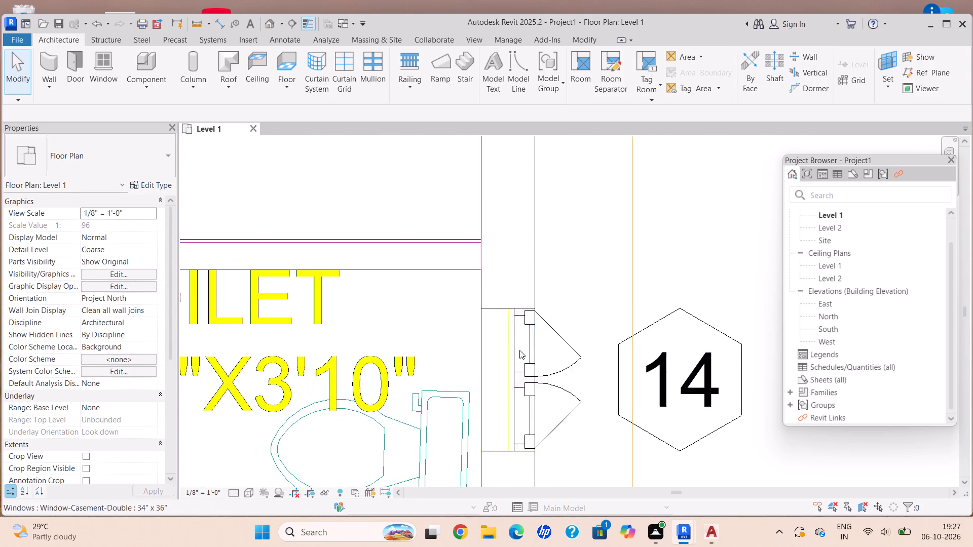
{"action": "scroll", "coordinate": [490, 351], "scroll_direction": "down", "scroll_amount": 4}
{"action": "scroll", "coordinate": [470, 376], "scroll_direction": "up", "scroll_amount": 1}
{"action": "scroll", "coordinate": [470, 376], "scroll_direction": "down", "scroll_amount": 3}
{"action": "scroll", "coordinate": [377, 366], "scroll_direction": "up", "scroll_amount": 1}
{"action": "scroll", "coordinate": [377, 367], "scroll_direction": "down", "scroll_amount": 6}
{"action": "scroll", "coordinate": [343, 381], "scroll_direction": "up", "scroll_amount": 1}
{"action": "scroll", "coordinate": [342, 386], "scroll_direction": "down", "scroll_amount": 8}
Nudge the Kitchen's side-wall window three increments toward Bedroom3 to line it up with its CAD mark.
{"action": "middle_click_drag", "start_coordinate": [362, 337], "coordinate": [517, 317]}
{"action": "scroll", "coordinate": [416, 437], "scroll_direction": "up", "scroll_amount": 4}
{"action": "scroll", "coordinate": [379, 474], "scroll_direction": "up", "scroll_amount": 4}
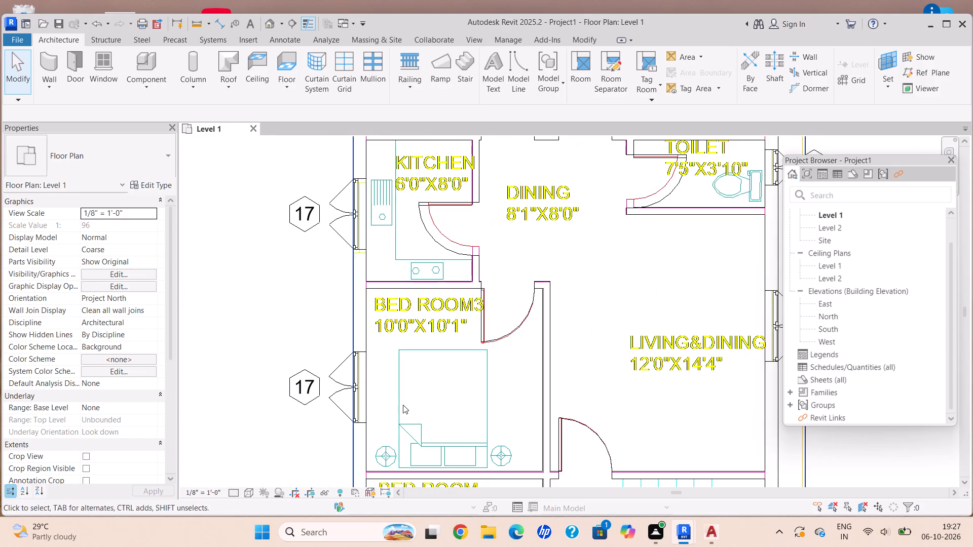
{"action": "scroll", "coordinate": [371, 422], "scroll_direction": "up", "scroll_amount": 5}
{"action": "scroll", "coordinate": [437, 409], "scroll_direction": "down", "scroll_amount": 6}
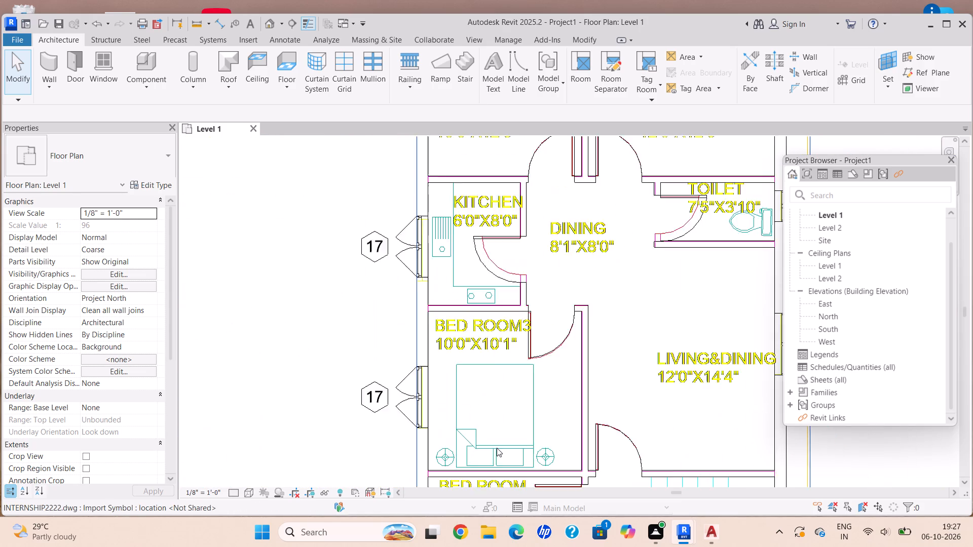
{"action": "scroll", "coordinate": [497, 448], "scroll_direction": "down", "scroll_amount": 4}
{"action": "scroll", "coordinate": [443, 311], "scroll_direction": "up", "scroll_amount": 3}
{"action": "scroll", "coordinate": [456, 387], "scroll_direction": "up", "scroll_amount": 5}
{"action": "scroll", "coordinate": [469, 369], "scroll_direction": "down", "scroll_amount": 1}
{"action": "scroll", "coordinate": [469, 369], "scroll_direction": "up", "scroll_amount": 5}
{"action": "scroll", "coordinate": [469, 369], "scroll_direction": "down", "scroll_amount": 1}
{"action": "scroll", "coordinate": [469, 369], "scroll_direction": "up", "scroll_amount": 1}
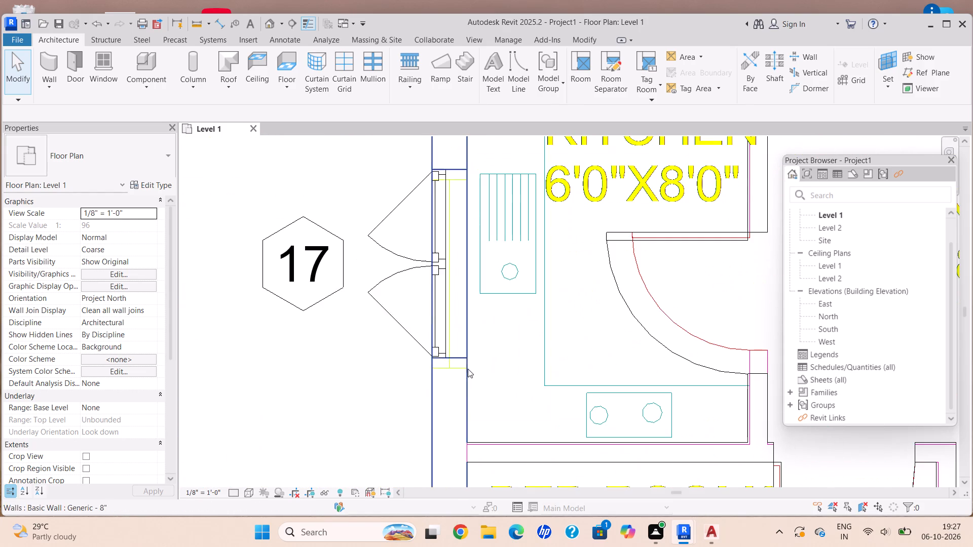
{"action": "left_click", "coordinate": [459, 359]}
{"action": "key", "text": "Down"}
{"action": "key", "text": "Down"}
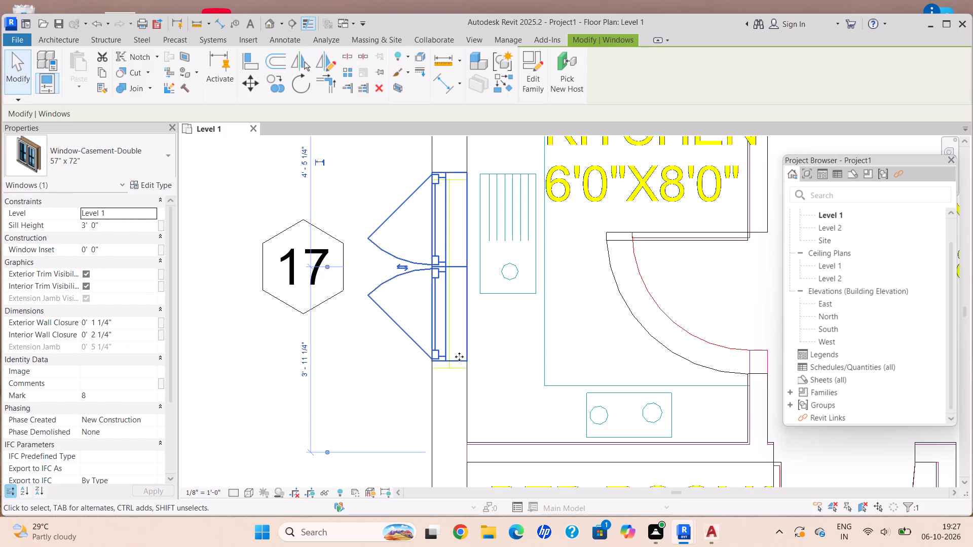
{"action": "key", "text": "Down"}
{"action": "key", "text": "Escape"}
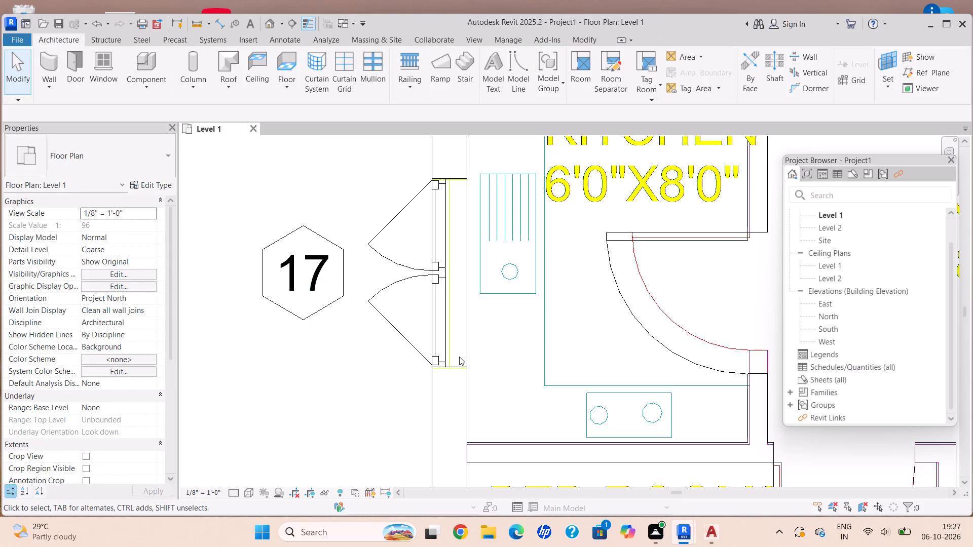
Review the Bedroom1 and Bedroom2 windows, then the rest of the plan toward the Entry, against the CAD underlay.
{"action": "scroll", "coordinate": [518, 323], "scroll_direction": "down", "scroll_amount": 1}
{"action": "scroll", "coordinate": [518, 324], "scroll_direction": "up", "scroll_amount": 1}
{"action": "scroll", "coordinate": [518, 324], "scroll_direction": "down", "scroll_amount": 7}
{"action": "middle_click_drag", "start_coordinate": [489, 254], "coordinate": [386, 334]}
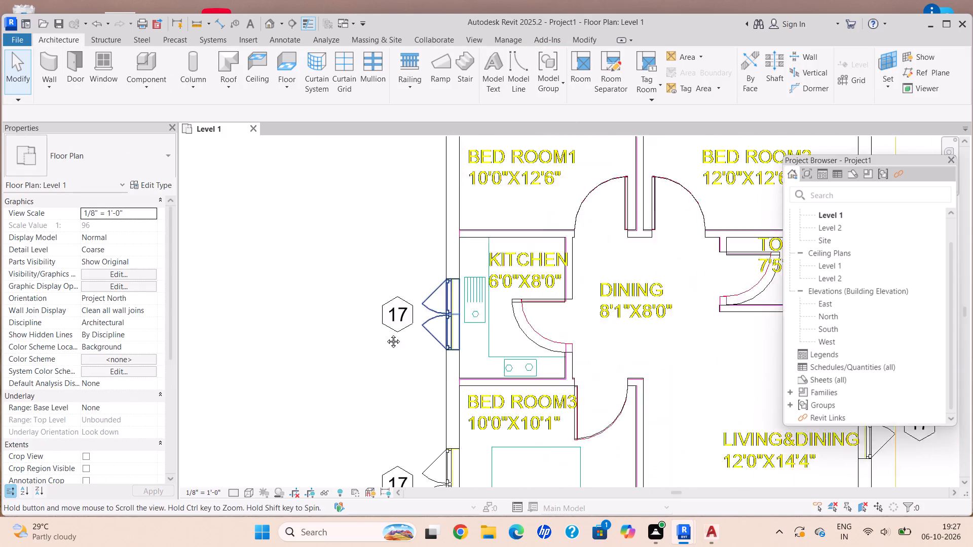
{"action": "middle_click_drag", "start_coordinate": [386, 334], "coordinate": [303, 389]}
{"action": "scroll", "coordinate": [298, 220], "scroll_direction": "down", "scroll_amount": 1}
{"action": "middle_click_drag", "start_coordinate": [316, 245], "coordinate": [376, 413]}
{"action": "scroll", "coordinate": [357, 371], "scroll_direction": "up", "scroll_amount": 3}
{"action": "scroll", "coordinate": [362, 362], "scroll_direction": "down", "scroll_amount": 1}
{"action": "scroll", "coordinate": [368, 357], "scroll_direction": "up", "scroll_amount": 1}
{"action": "scroll", "coordinate": [416, 318], "scroll_direction": "up", "scroll_amount": 4}
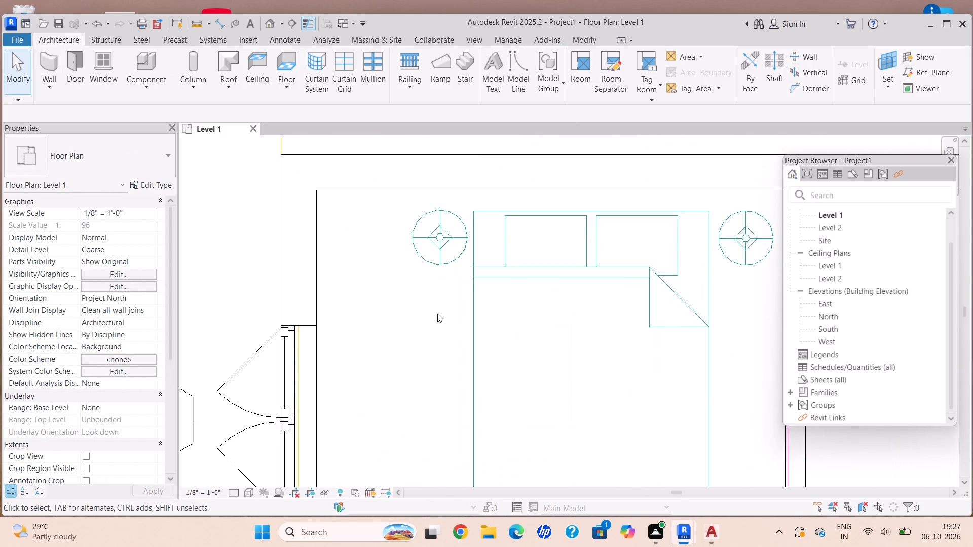
{"action": "scroll", "coordinate": [437, 314], "scroll_direction": "up", "scroll_amount": 2}
{"action": "scroll", "coordinate": [559, 331], "scroll_direction": "down", "scroll_amount": 4}
{"action": "middle_click_drag", "start_coordinate": [559, 331], "coordinate": [285, 229]}
{"action": "scroll", "coordinate": [502, 302], "scroll_direction": "down", "scroll_amount": 1}
{"action": "scroll", "coordinate": [503, 305], "scroll_direction": "up", "scroll_amount": 1}
{"action": "scroll", "coordinate": [510, 318], "scroll_direction": "down", "scroll_amount": 2}
{"action": "middle_click_drag", "start_coordinate": [513, 334], "coordinate": [509, 322]}
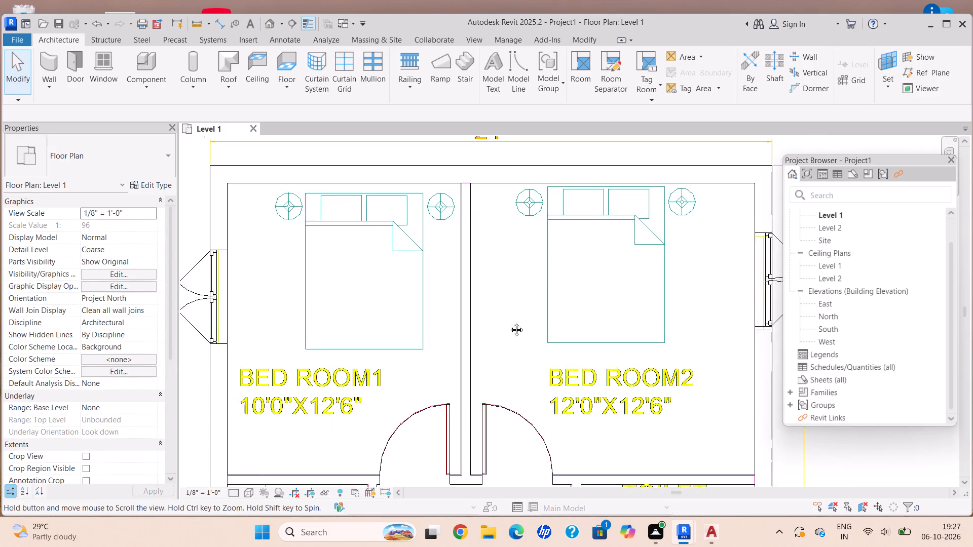
{"action": "middle_click_drag", "start_coordinate": [509, 322], "coordinate": [475, 199]}
{"action": "scroll", "coordinate": [501, 320], "scroll_direction": "down", "scroll_amount": 5}
{"action": "middle_click_drag", "start_coordinate": [502, 343], "coordinate": [547, 131]}
{"action": "scroll", "coordinate": [504, 282], "scroll_direction": "down", "scroll_amount": 3}
{"action": "middle_click_drag", "start_coordinate": [507, 260], "coordinate": [513, 202]}
{"action": "scroll", "coordinate": [415, 286], "scroll_direction": "down", "scroll_amount": 1}
{"action": "scroll", "coordinate": [415, 287], "scroll_direction": "up", "scroll_amount": 1}
{"action": "scroll", "coordinate": [427, 286], "scroll_direction": "down", "scroll_amount": 1}
{"action": "scroll", "coordinate": [434, 286], "scroll_direction": "up", "scroll_amount": 3}
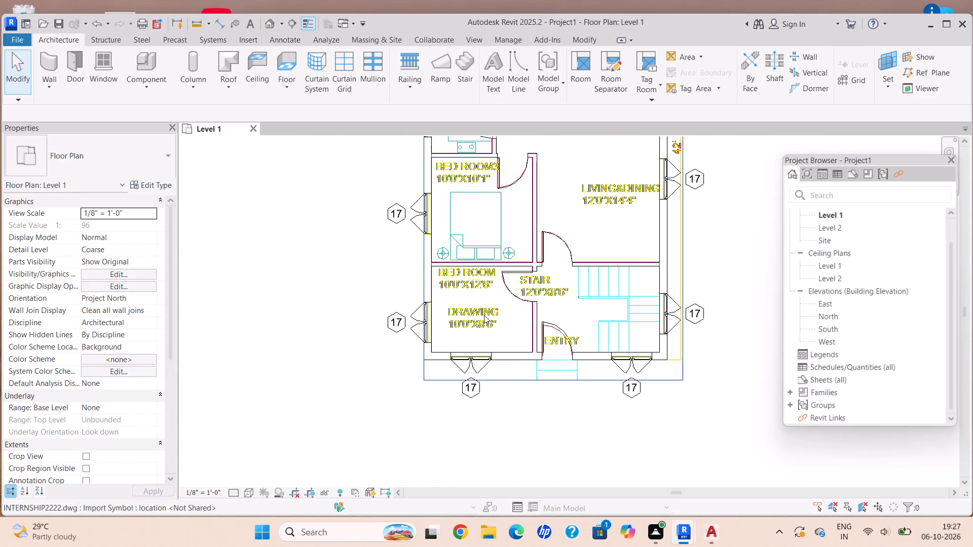
{"action": "scroll", "coordinate": [443, 378], "scroll_direction": "up", "scroll_amount": 1}
{"action": "scroll", "coordinate": [439, 375], "scroll_direction": "down", "scroll_amount": 1}
{"action": "scroll", "coordinate": [438, 373], "scroll_direction": "up", "scroll_amount": 3}
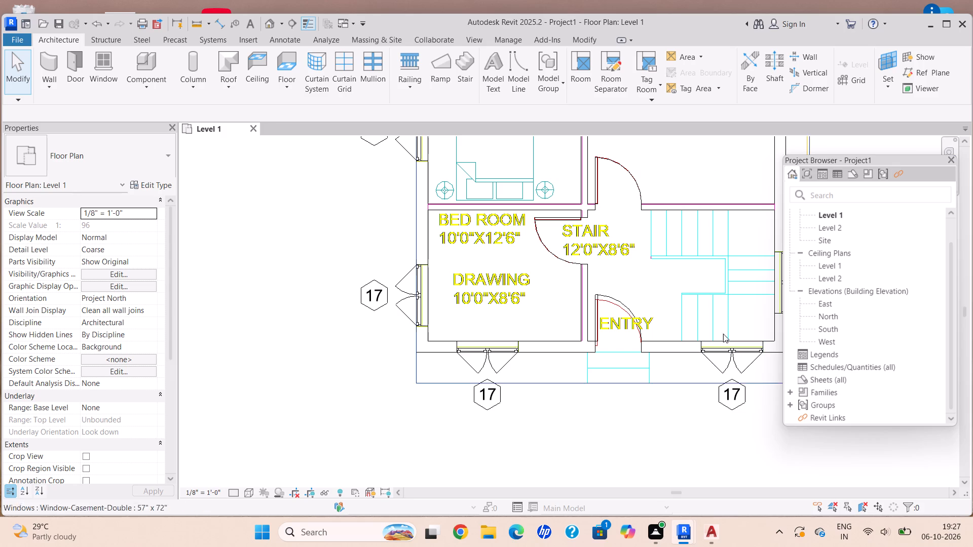
Inspect the Drawing room and Stair windows against their CAD marks and look over the whole Level 1 plan.
{"action": "scroll", "coordinate": [482, 77], "scroll_direction": "down", "scroll_amount": 1}
{"action": "scroll", "coordinate": [482, 77], "scroll_direction": "up", "scroll_amount": 1}
{"action": "scroll", "coordinate": [482, 77], "scroll_direction": "down", "scroll_amount": 2}
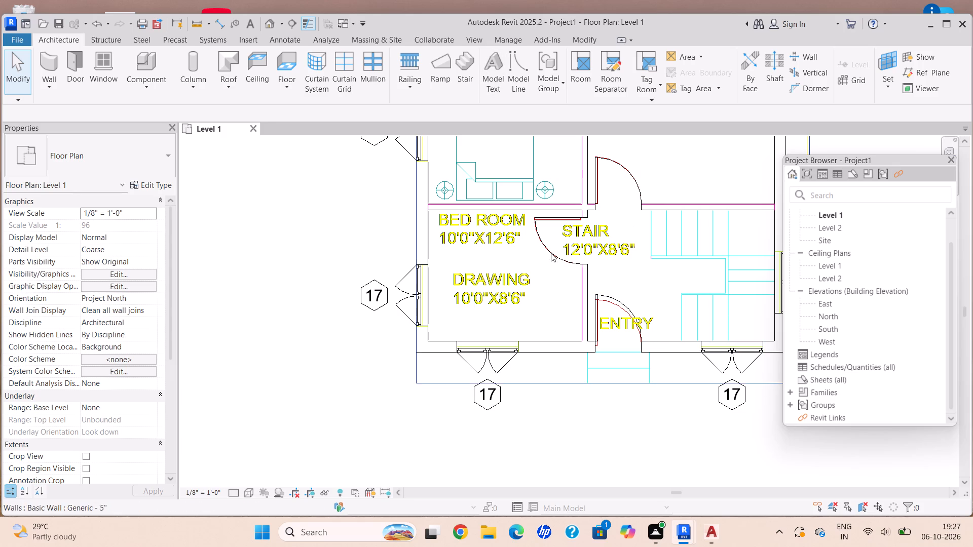
{"action": "middle_click_drag", "start_coordinate": [551, 253], "coordinate": [385, 301]}
{"action": "scroll", "coordinate": [390, 290], "scroll_direction": "down", "scroll_amount": 1}
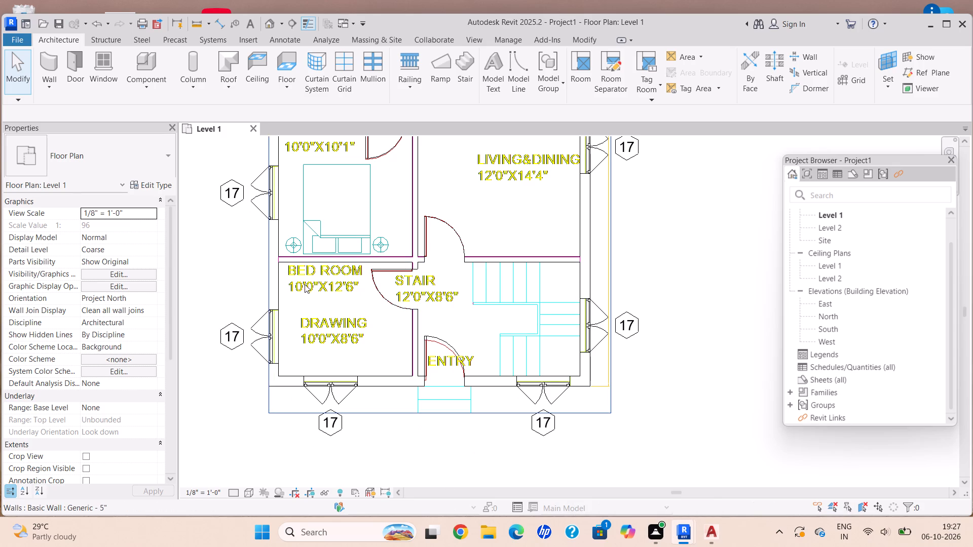
{"action": "middle_click_drag", "start_coordinate": [444, 407], "coordinate": [492, 389]}
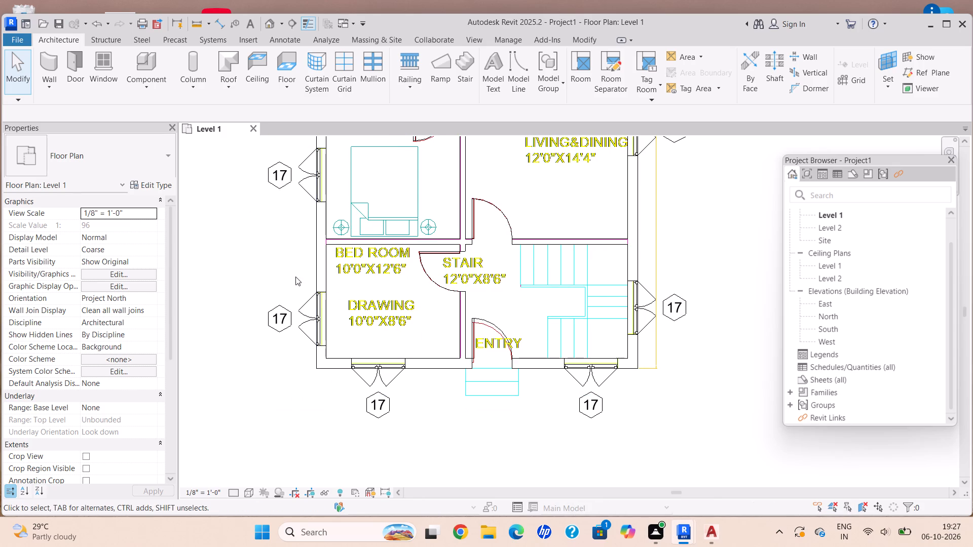
{"action": "scroll", "coordinate": [322, 294], "scroll_direction": "up", "scroll_amount": 5}
{"action": "scroll", "coordinate": [314, 373], "scroll_direction": "up", "scroll_amount": 3}
{"action": "scroll", "coordinate": [316, 376], "scroll_direction": "down", "scroll_amount": 1}
{"action": "scroll", "coordinate": [316, 376], "scroll_direction": "up", "scroll_amount": 1}
{"action": "scroll", "coordinate": [316, 376], "scroll_direction": "down", "scroll_amount": 1}
{"action": "scroll", "coordinate": [316, 376], "scroll_direction": "up", "scroll_amount": 2}
{"action": "scroll", "coordinate": [318, 377], "scroll_direction": "down", "scroll_amount": 1}
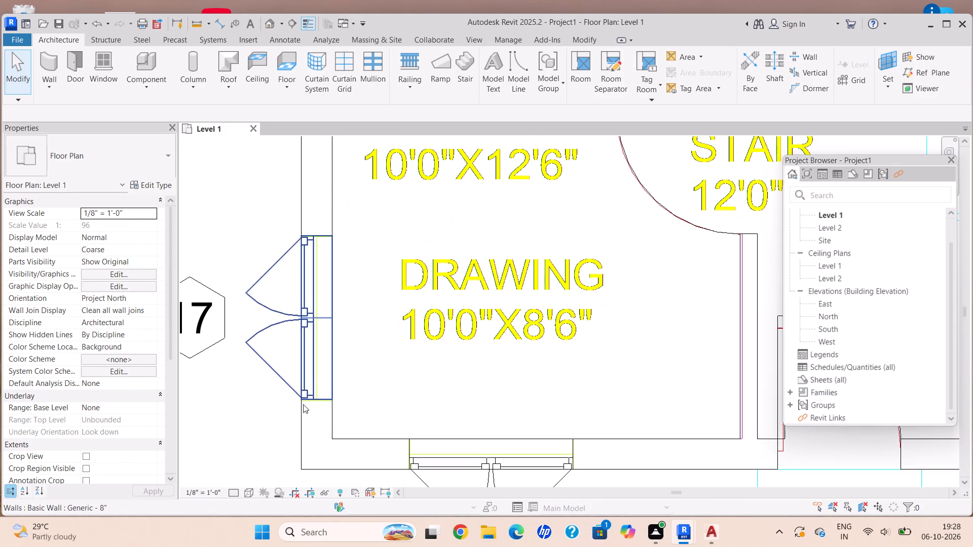
{"action": "scroll", "coordinate": [572, 470], "scroll_direction": "down", "scroll_amount": 4}
{"action": "middle_click_drag", "start_coordinate": [555, 457], "coordinate": [388, 375]}
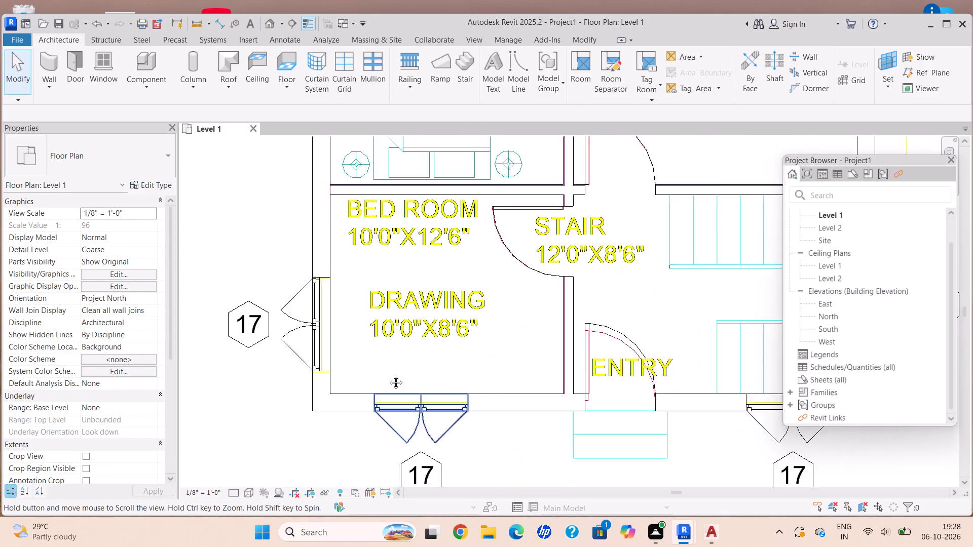
{"action": "middle_click_drag", "start_coordinate": [388, 375], "coordinate": [324, 349]}
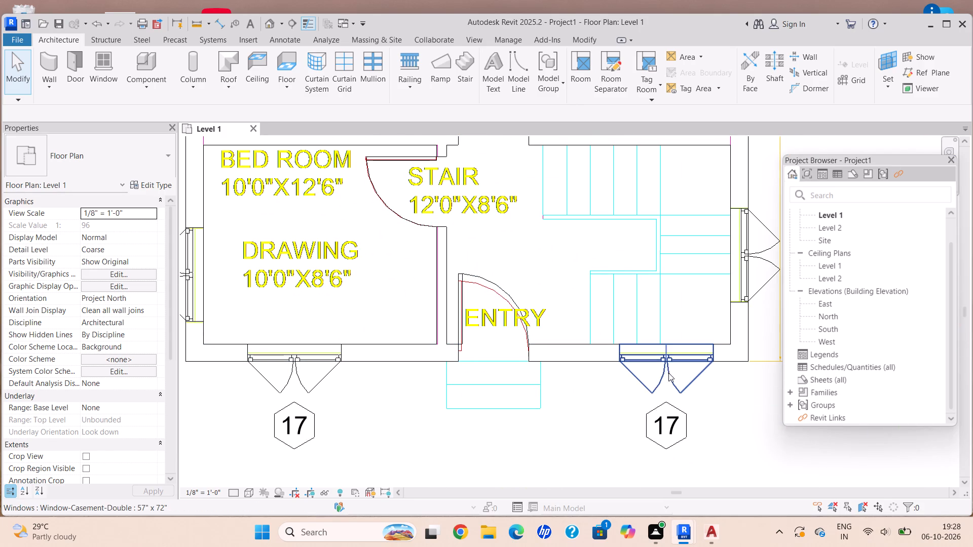
{"action": "middle_click_drag", "start_coordinate": [743, 303], "coordinate": [405, 289]}
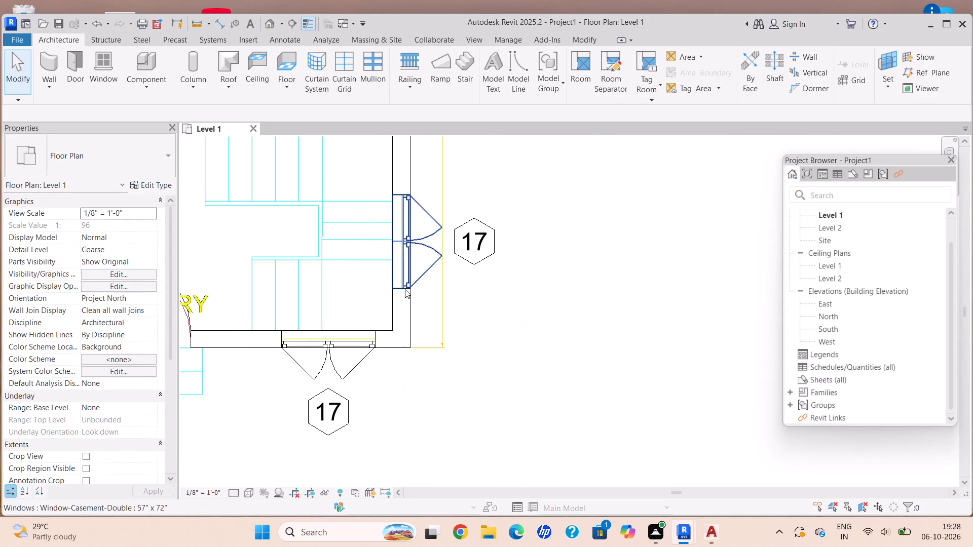
{"action": "scroll", "coordinate": [391, 282], "scroll_direction": "up", "scroll_amount": 2}
{"action": "scroll", "coordinate": [400, 264], "scroll_direction": "down", "scroll_amount": 3}
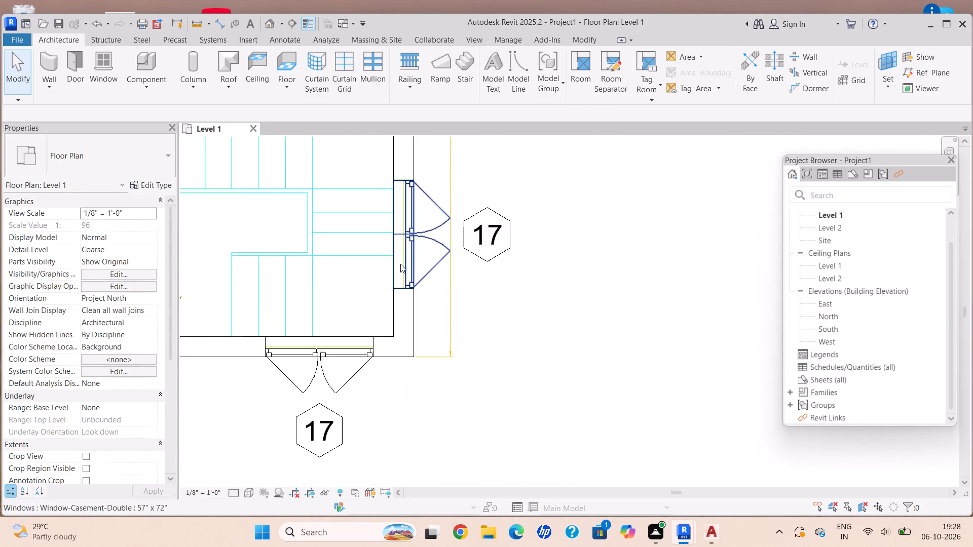
{"action": "scroll", "coordinate": [400, 264], "scroll_direction": "down", "scroll_amount": 2}
{"action": "scroll", "coordinate": [418, 150], "scroll_direction": "down", "scroll_amount": 2}
{"action": "scroll", "coordinate": [402, 189], "scroll_direction": "down", "scroll_amount": 4}
{"action": "middle_click_drag", "start_coordinate": [401, 193], "coordinate": [473, 400]}
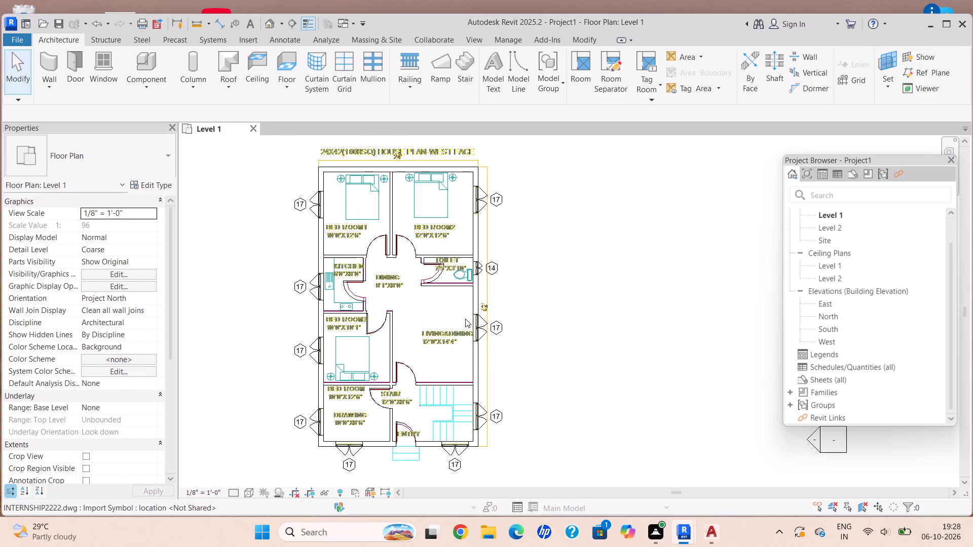
{"action": "scroll", "coordinate": [465, 319], "scroll_direction": "down", "scroll_amount": 1}
{"action": "middle_click_drag", "start_coordinate": [465, 319], "coordinate": [469, 337]}
{"action": "middle_click_drag", "start_coordinate": [541, 390], "coordinate": [519, 338]}
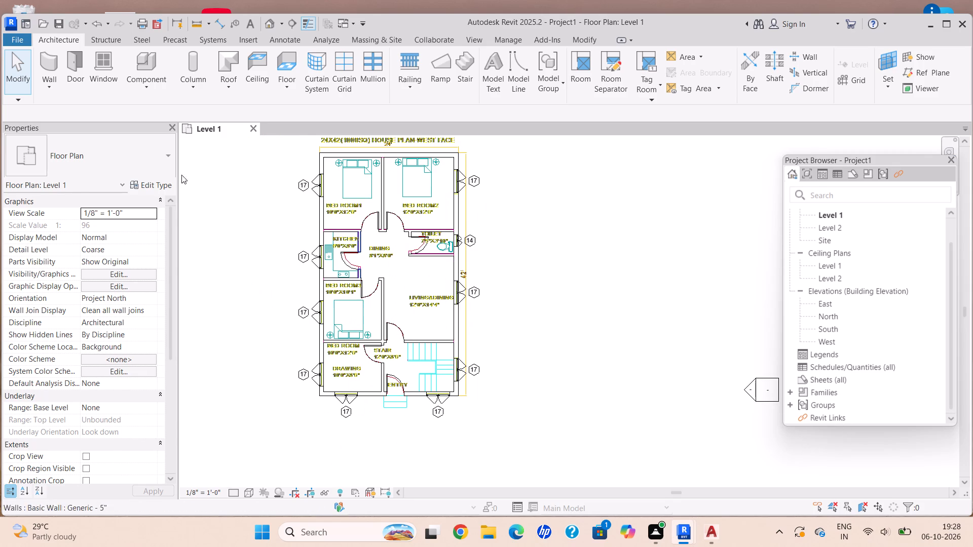
Open the default 3D view of the house.
{"action": "left_click", "coordinate": [282, 18]}
{"action": "left_click", "coordinate": [287, 37]}
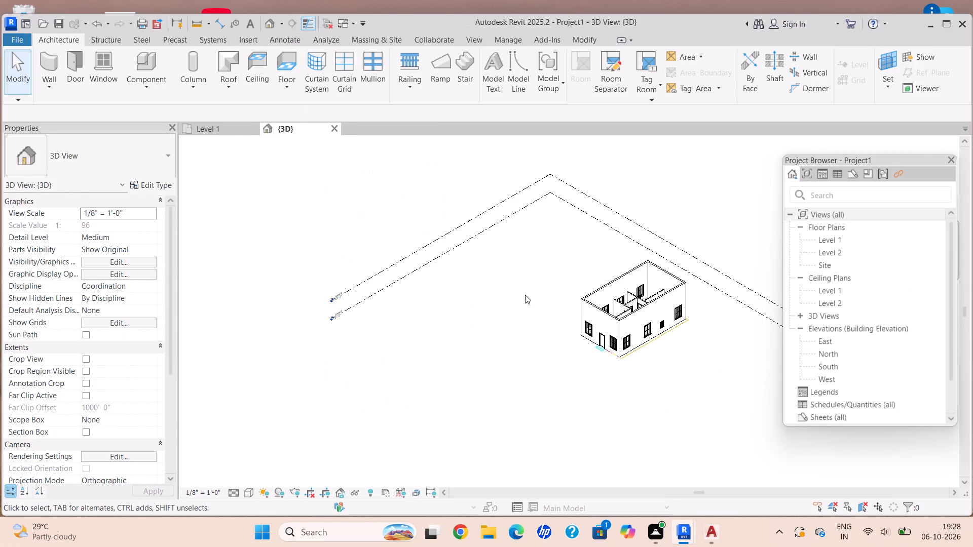
Set the unconnected height of the exterior side wall along the Stair, Living & Dining, Toilet and Bedroom2 to 10'.
{"action": "middle_click_drag", "start_coordinate": [525, 295], "coordinate": [330, 252]}
{"action": "scroll", "coordinate": [394, 294], "scroll_direction": "up", "scroll_amount": 2}
{"action": "scroll", "coordinate": [394, 294], "scroll_direction": "down", "scroll_amount": 1}
{"action": "scroll", "coordinate": [394, 294], "scroll_direction": "up", "scroll_amount": 1}
{"action": "scroll", "coordinate": [394, 294], "scroll_direction": "down", "scroll_amount": 1}
{"action": "scroll", "coordinate": [394, 294], "scroll_direction": "up", "scroll_amount": 1}
{"action": "scroll", "coordinate": [440, 294], "scroll_direction": "up", "scroll_amount": 5}
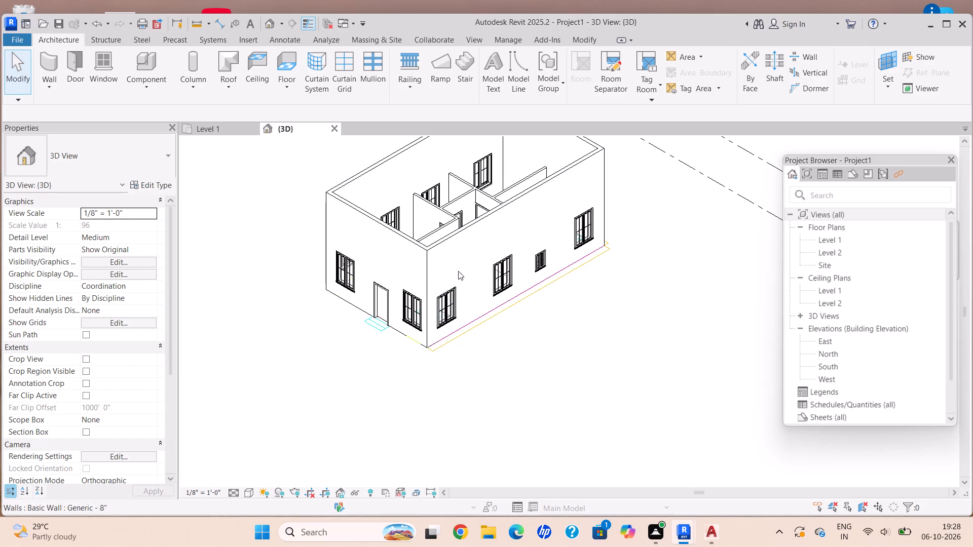
{"action": "left_click", "coordinate": [454, 231]}
{"action": "left_click", "coordinate": [128, 289]}
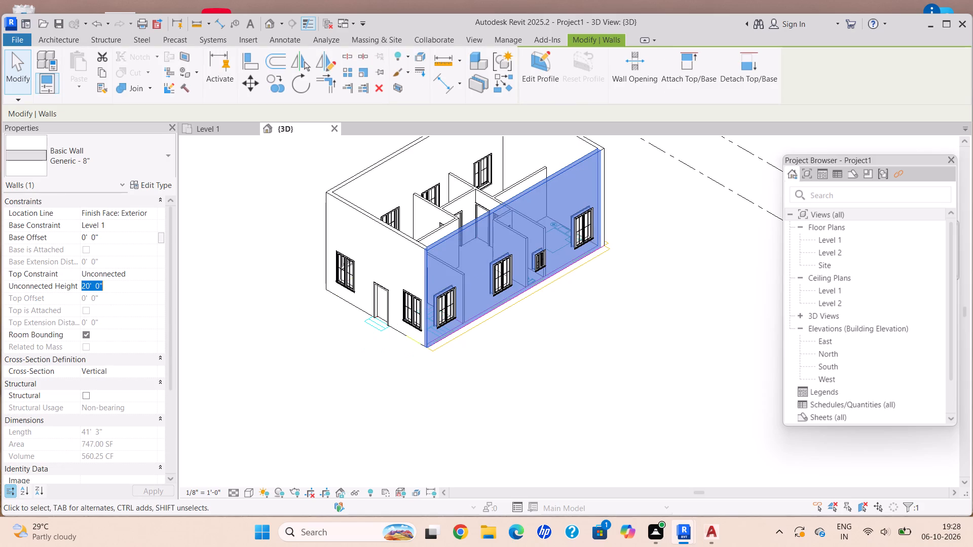
{"action": "key", "text": "BackSpace"}
{"action": "type", "text": "10'"}
{"action": "key", "text": "Return"}
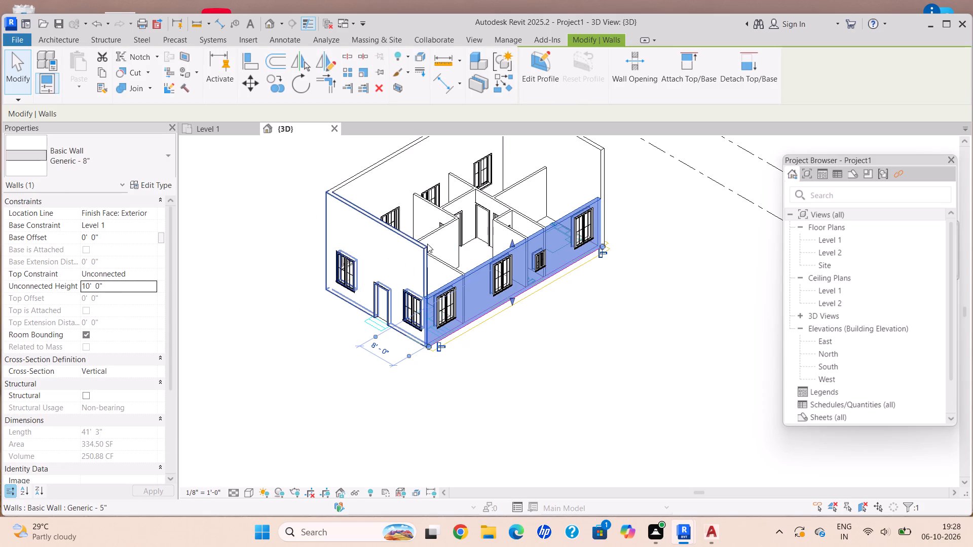
Set the unconnected height of the front exterior wall containing the Entry door to 10'.
{"action": "left_click", "coordinate": [424, 247]}
{"action": "left_click", "coordinate": [126, 286]}
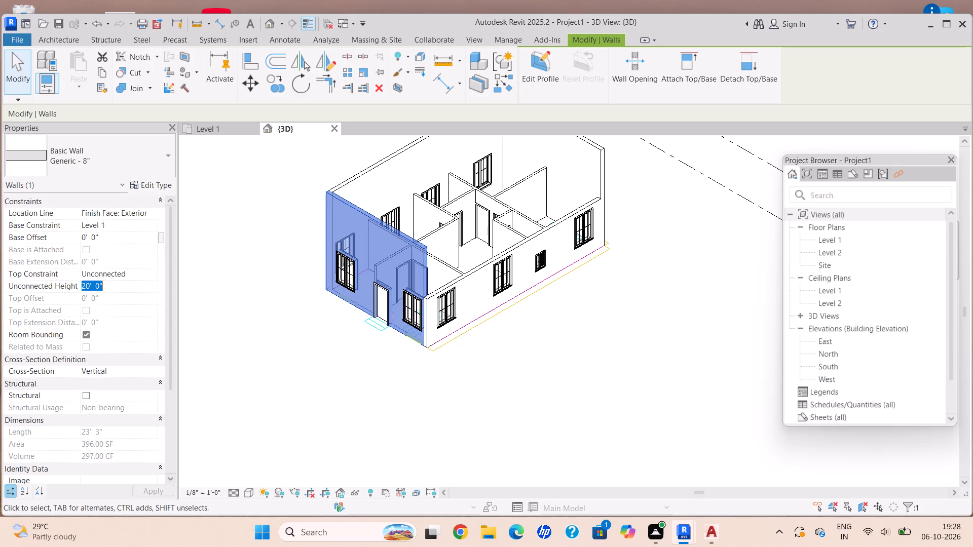
{"action": "key", "text": "BackSpace"}
{"action": "type", "text": "10'"}
{"action": "key", "text": "Return"}
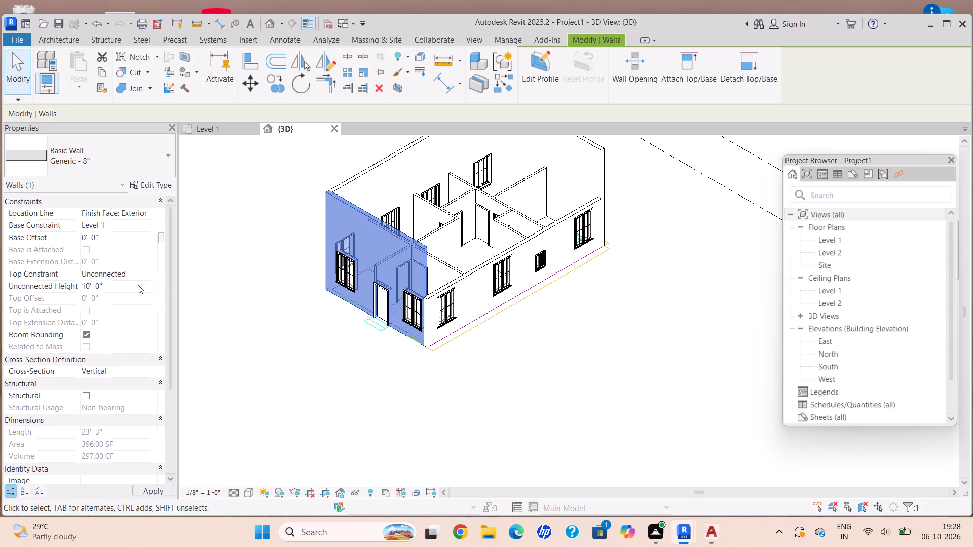
Set the unconnected height of the rear exterior wall behind Bedroom1 and Bedroom2 to 10'.
{"action": "scroll", "coordinate": [581, 196], "scroll_direction": "down", "scroll_amount": 1}
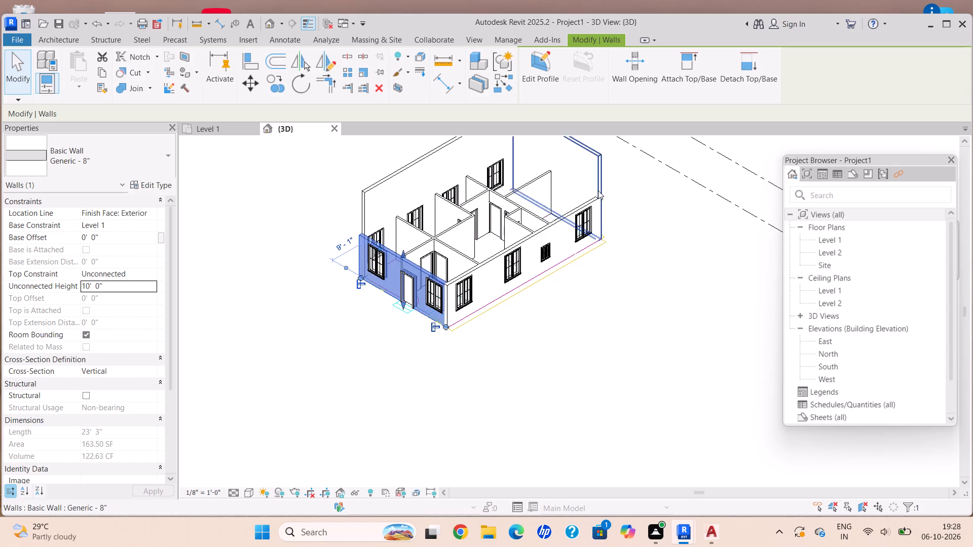
{"action": "middle_click_drag", "start_coordinate": [599, 192], "coordinate": [469, 276]}
{"action": "left_click", "coordinate": [473, 249]}
{"action": "left_click_drag", "start_coordinate": [114, 287], "coordinate": [126, 290]}
{"action": "key", "text": "BackSpace"}
{"action": "type", "text": "10'"}
{"action": "key", "text": "Return"}
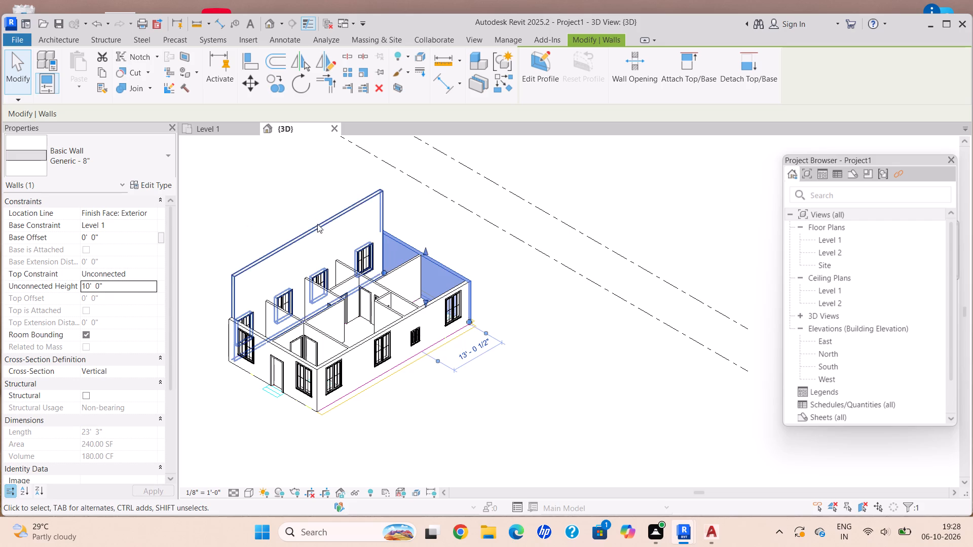
Set the unconnected height of the exterior side wall along the Drawing room, Bedroom3, Kitchen and Bedroom1 to 10'.
{"action": "left_click", "coordinate": [322, 225]}
{"action": "left_click", "coordinate": [126, 284]}
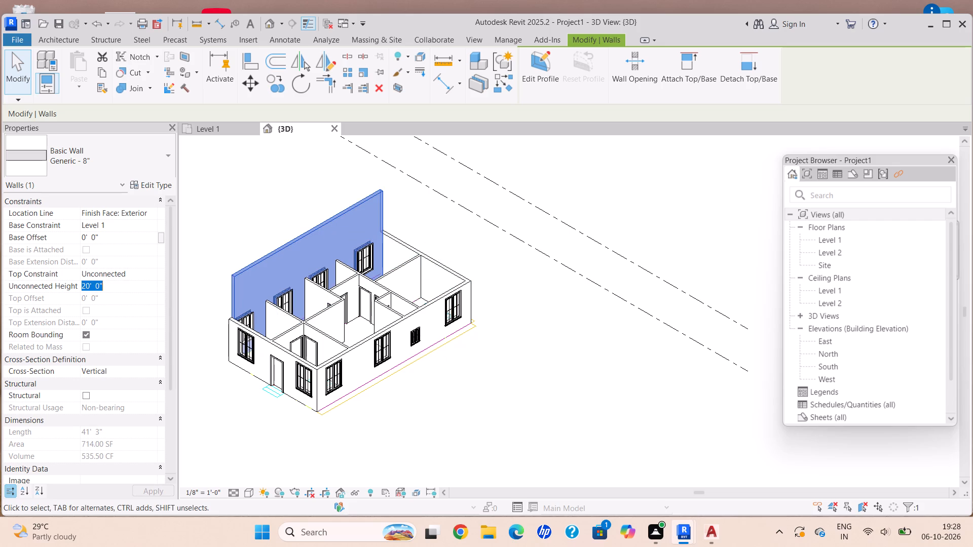
{"action": "key", "text": "BackSpace"}
{"action": "key", "text": "2"}
{"action": "key", "text": "BackSpace"}
{"action": "key", "text": "BackSpace"}
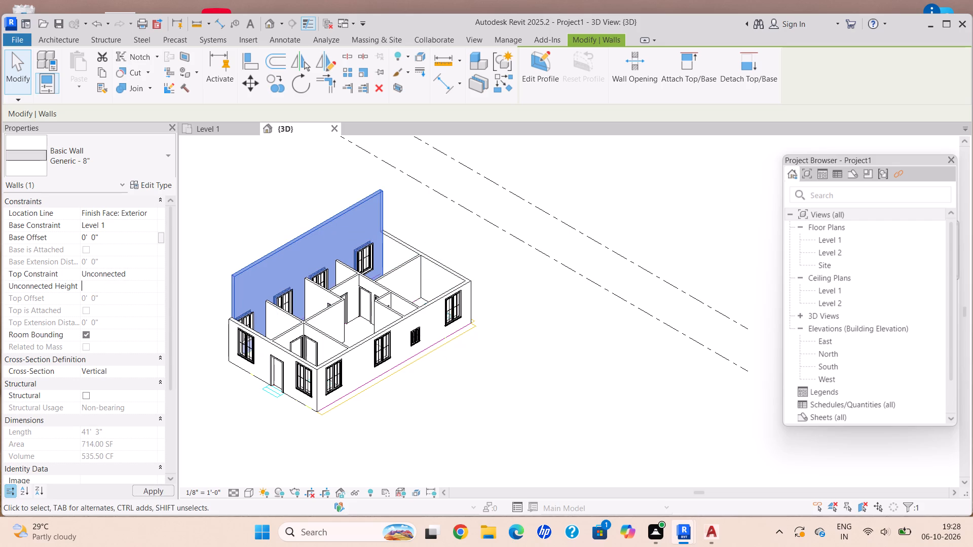
{"action": "type", "text": "10'"}
{"action": "key", "text": "Return"}
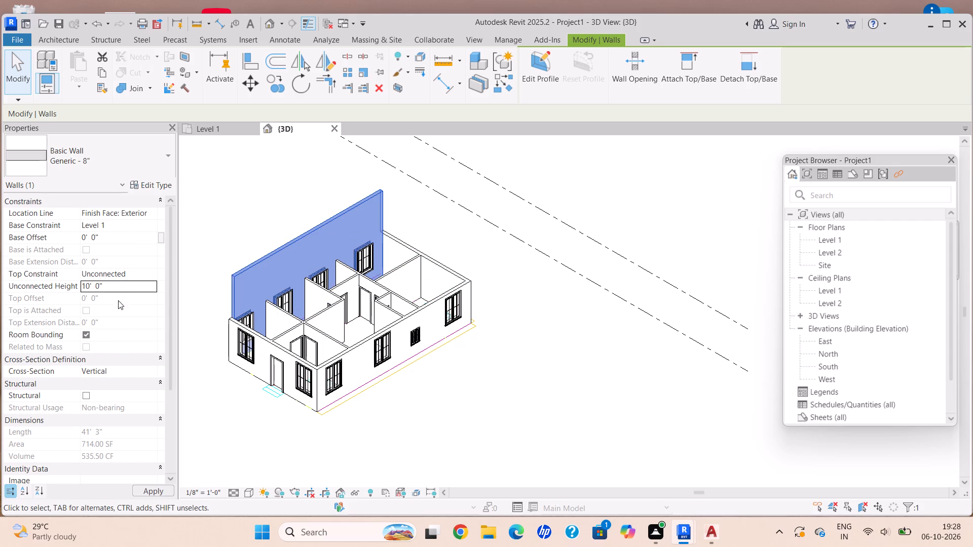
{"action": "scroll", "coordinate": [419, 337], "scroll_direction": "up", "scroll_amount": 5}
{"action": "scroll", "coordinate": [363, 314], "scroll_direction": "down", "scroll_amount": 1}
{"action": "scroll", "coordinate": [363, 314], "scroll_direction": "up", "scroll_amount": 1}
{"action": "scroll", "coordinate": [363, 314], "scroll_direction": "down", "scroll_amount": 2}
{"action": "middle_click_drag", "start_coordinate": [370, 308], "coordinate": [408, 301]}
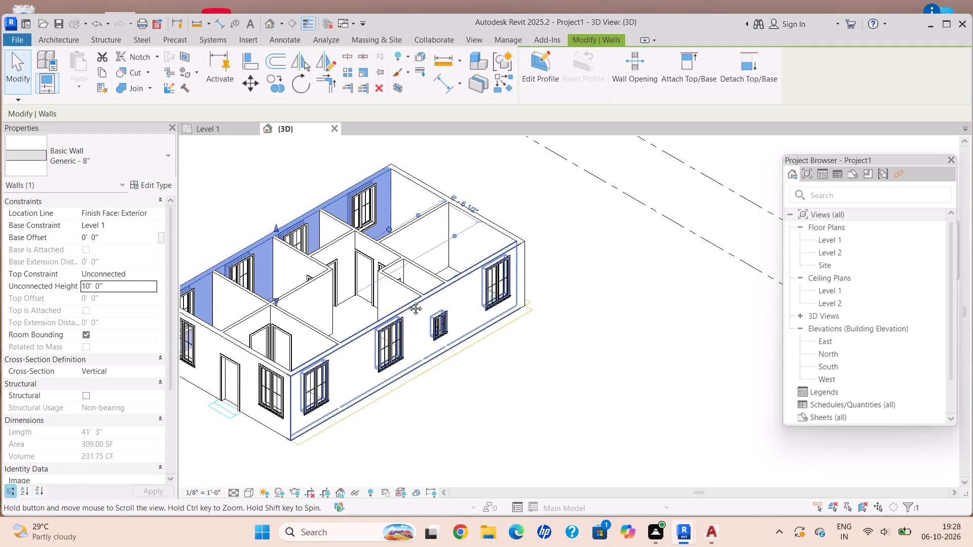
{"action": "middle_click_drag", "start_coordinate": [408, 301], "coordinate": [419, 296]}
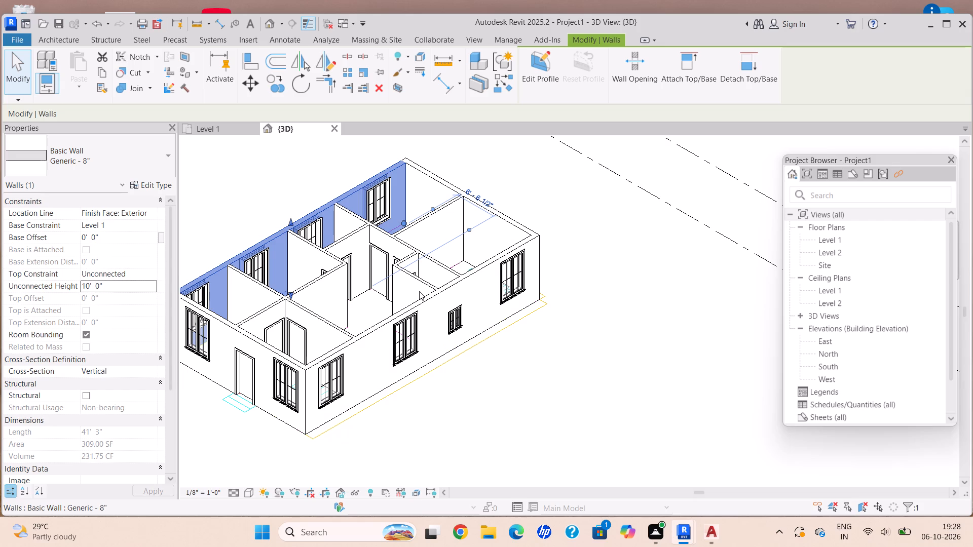
Start an architectural floor on Level 1 with a rectangular boundary and set the Generic - 12" type's structure layer thickness to 6".
{"action": "scroll", "coordinate": [327, 291], "scroll_direction": "down", "scroll_amount": 1}
{"action": "scroll", "coordinate": [327, 291], "scroll_direction": "up", "scroll_amount": 1}
{"action": "scroll", "coordinate": [323, 290], "scroll_direction": "down", "scroll_amount": 2}
{"action": "left_click", "coordinate": [203, 124]}
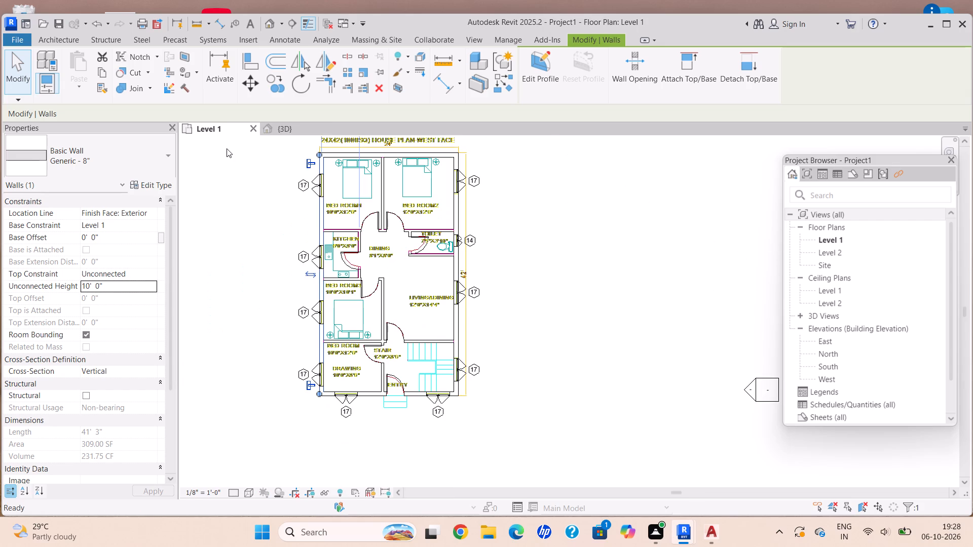
{"action": "scroll", "coordinate": [367, 204], "scroll_direction": "up", "scroll_amount": 2}
{"action": "middle_click_drag", "start_coordinate": [380, 198], "coordinate": [372, 241]}
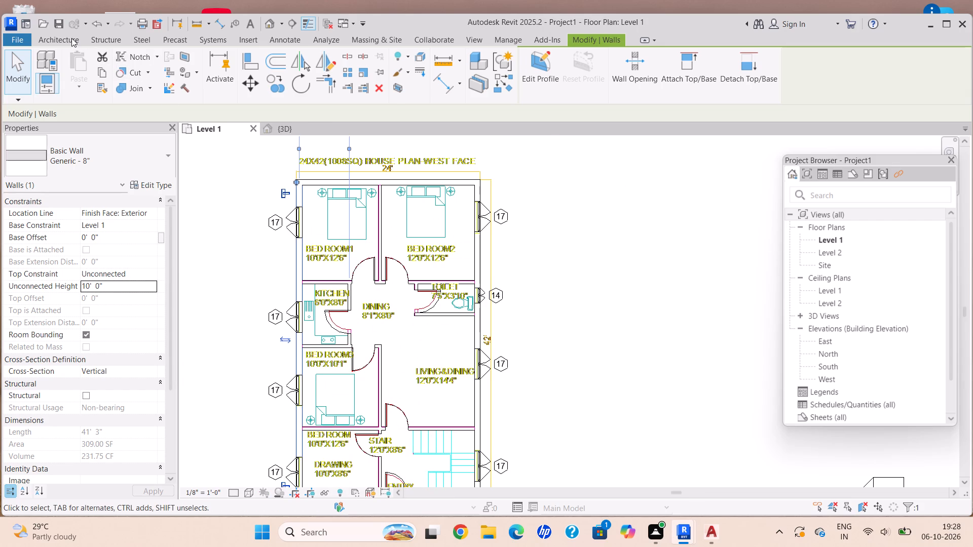
{"action": "left_click", "coordinate": [71, 38]}
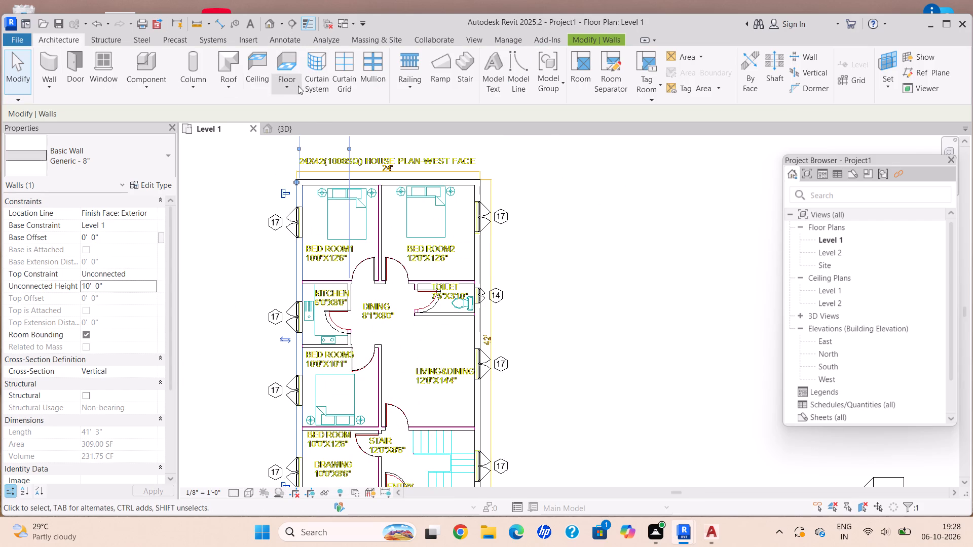
{"action": "left_click", "coordinate": [289, 86]}
{"action": "left_click", "coordinate": [316, 103]}
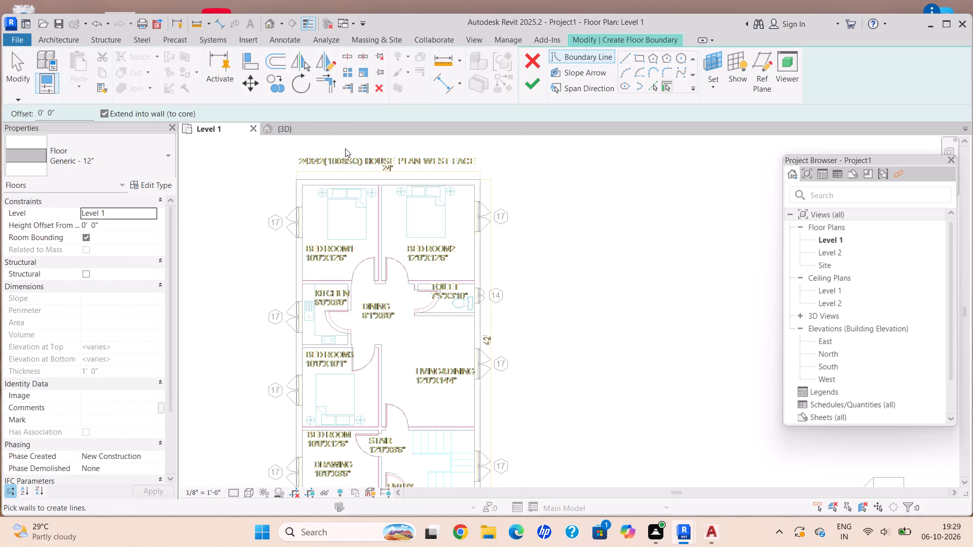
{"action": "left_click", "coordinate": [642, 55]}
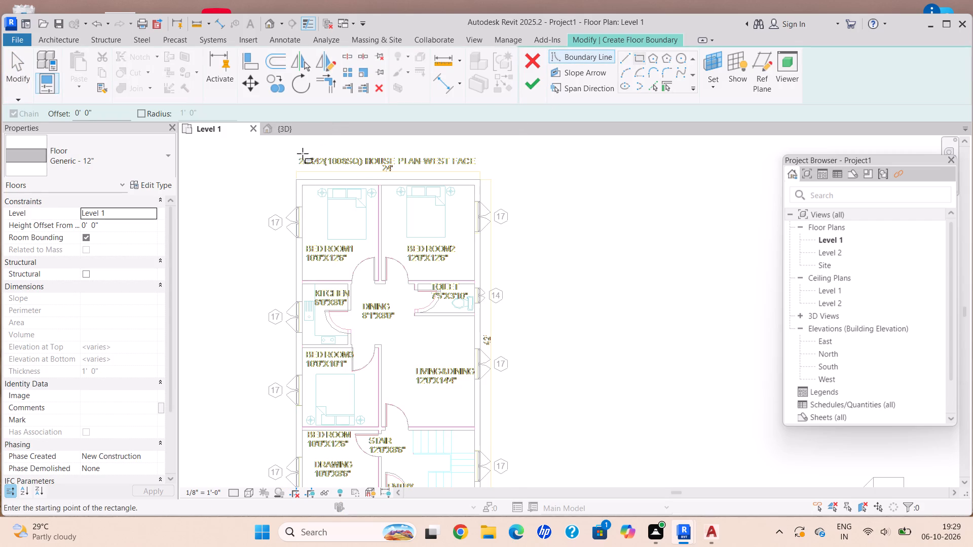
{"action": "scroll", "coordinate": [154, 185], "scroll_direction": "up", "scroll_amount": 3}
{"action": "scroll", "coordinate": [154, 185], "scroll_direction": "down", "scroll_amount": 1}
{"action": "scroll", "coordinate": [154, 185], "scroll_direction": "up", "scroll_amount": 1}
{"action": "left_click", "coordinate": [154, 184]}
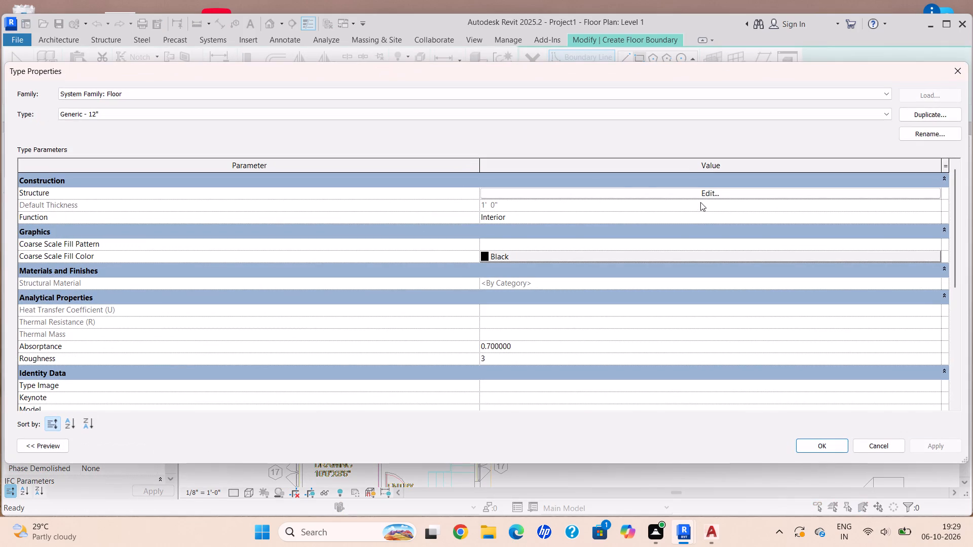
{"action": "left_click", "coordinate": [700, 202]}
{"action": "left_click", "coordinate": [710, 190]}
{"action": "left_click_drag", "start_coordinate": [484, 190], "coordinate": [489, 191]}
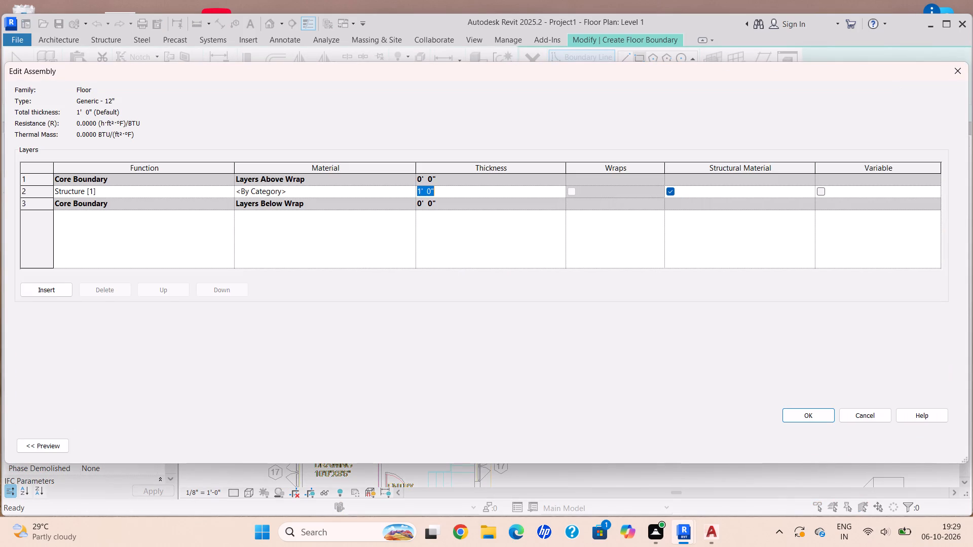
{"action": "key", "text": "BackSpace"}
{"action": "type", "text": "6\""}
{"action": "key", "text": "Return"}
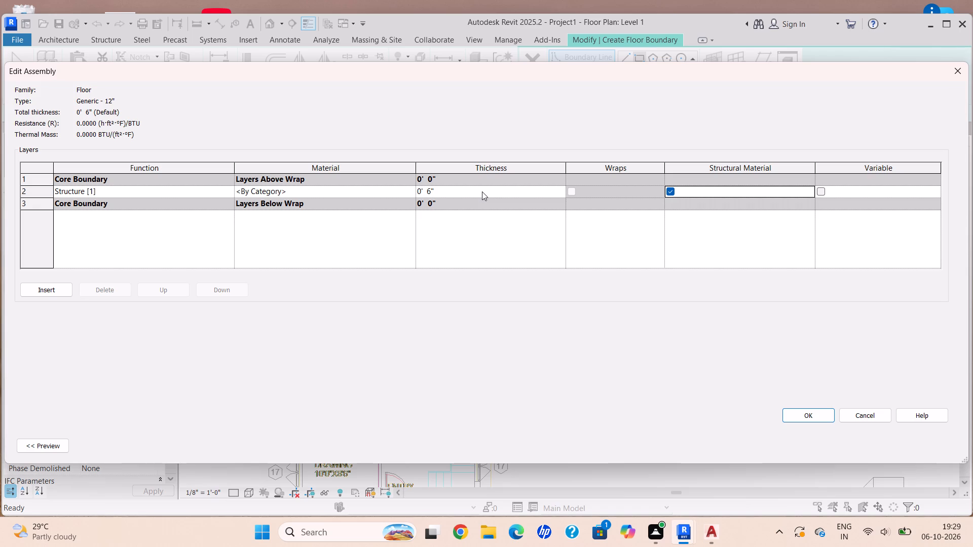
{"action": "left_click", "coordinate": [823, 415]}
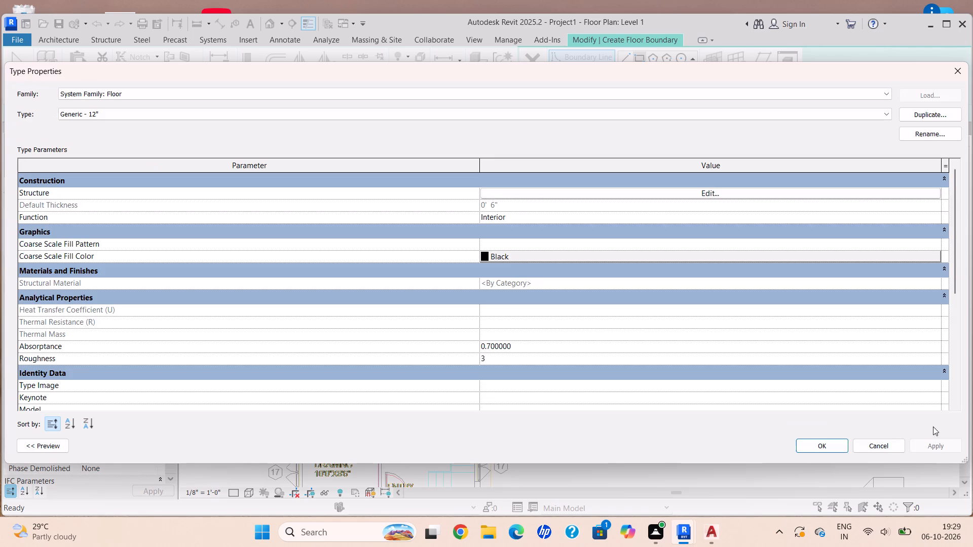
{"action": "left_click", "coordinate": [953, 447]}
{"action": "left_click", "coordinate": [831, 449]}
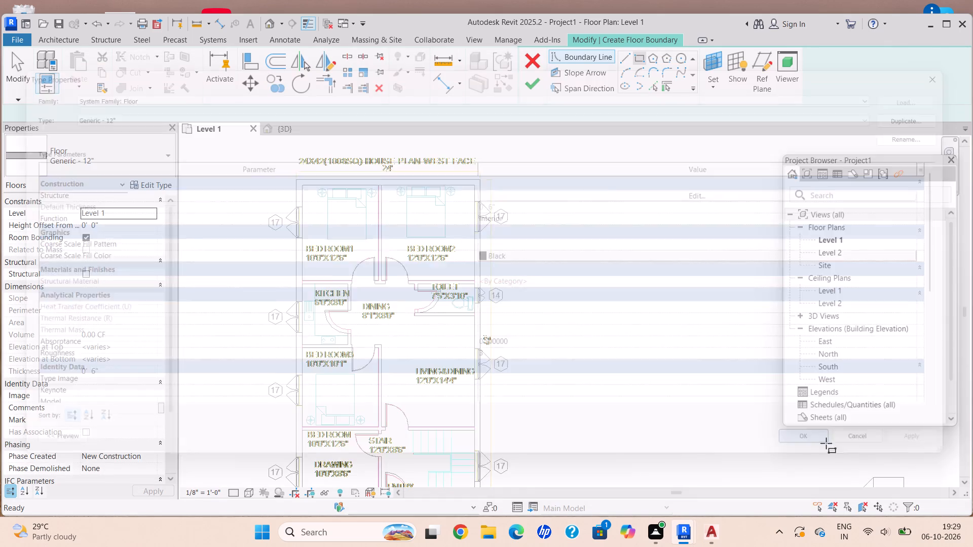
Sketch the 24' by 42' floor boundary between the exterior wall corners at Bedroom1 and the Stair, and finish the floor.
{"action": "scroll", "coordinate": [296, 187], "scroll_direction": "up", "scroll_amount": 4}
{"action": "scroll", "coordinate": [296, 181], "scroll_direction": "down", "scroll_amount": 1}
{"action": "scroll", "coordinate": [278, 180], "scroll_direction": "up", "scroll_amount": 3}
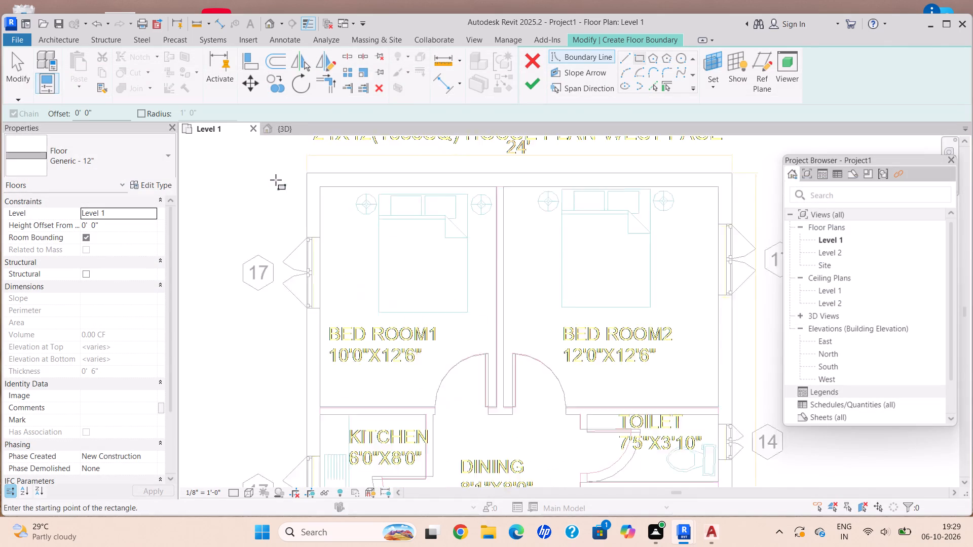
{"action": "scroll", "coordinate": [276, 180], "scroll_direction": "up", "scroll_amount": 5}
{"action": "scroll", "coordinate": [308, 173], "scroll_direction": "down", "scroll_amount": 1}
{"action": "left_click", "coordinate": [315, 169]}
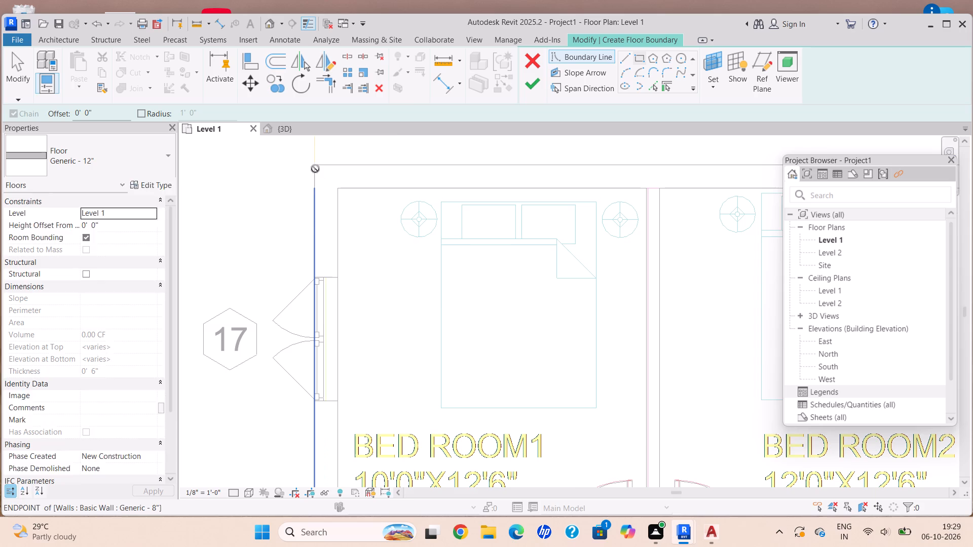
{"action": "scroll", "coordinate": [559, 405], "scroll_direction": "down", "scroll_amount": 1}
{"action": "middle_click_drag", "start_coordinate": [551, 402], "coordinate": [297, 273]}
{"action": "scroll", "coordinate": [294, 271], "scroll_direction": "down", "scroll_amount": 2}
{"action": "middle_click_drag", "start_coordinate": [375, 442], "coordinate": [399, 336]}
{"action": "scroll", "coordinate": [397, 346], "scroll_direction": "down", "scroll_amount": 6}
{"action": "middle_click_drag", "start_coordinate": [493, 369], "coordinate": [477, 339]}
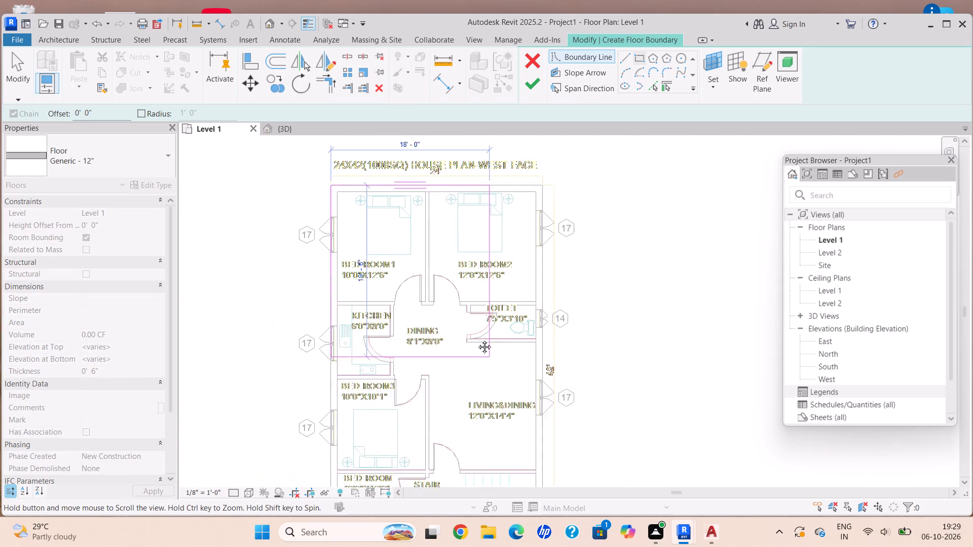
{"action": "middle_click_drag", "start_coordinate": [477, 339], "coordinate": [452, 295]}
{"action": "middle_click_drag", "start_coordinate": [481, 432], "coordinate": [465, 333]}
{"action": "scroll", "coordinate": [494, 386], "scroll_direction": "up", "scroll_amount": 7}
{"action": "scroll", "coordinate": [461, 409], "scroll_direction": "down", "scroll_amount": 1}
{"action": "scroll", "coordinate": [461, 409], "scroll_direction": "up", "scroll_amount": 2}
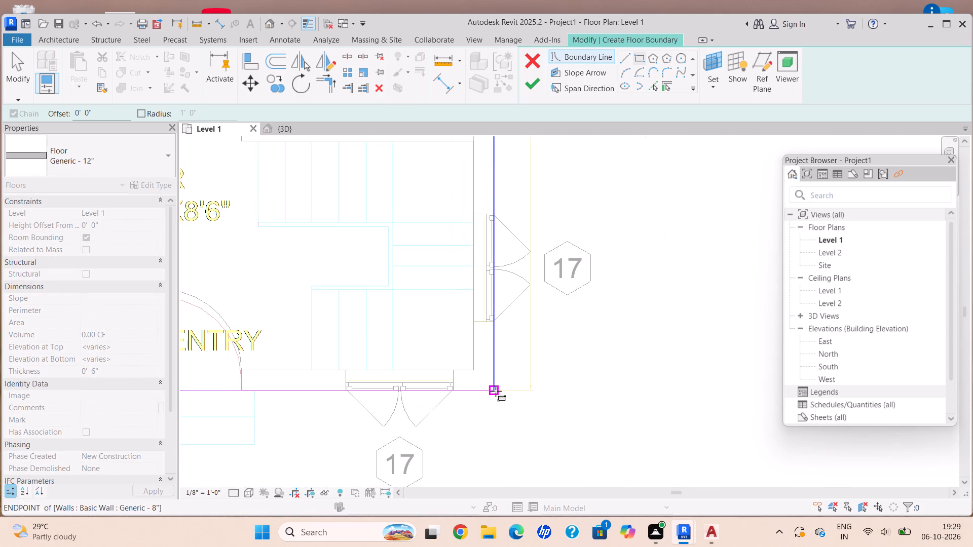
{"action": "left_click", "coordinate": [492, 390]}
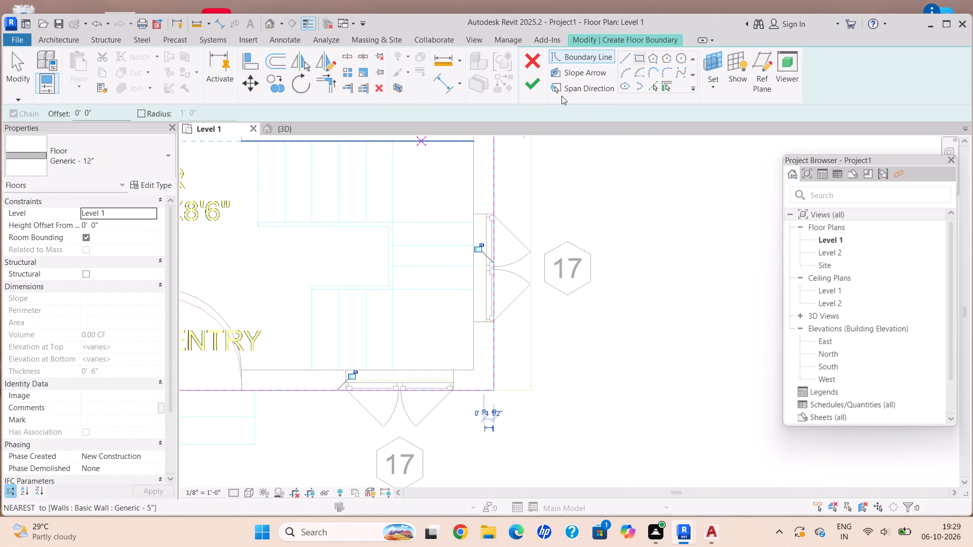
{"action": "left_click", "coordinate": [532, 84]}
Inspect the new floor slab beneath the house walls in the 3D view.
{"action": "scroll", "coordinate": [437, 240], "scroll_direction": "down", "scroll_amount": 1}
{"action": "scroll", "coordinate": [437, 240], "scroll_direction": "up", "scroll_amount": 1}
{"action": "scroll", "coordinate": [437, 241], "scroll_direction": "down", "scroll_amount": 4}
{"action": "middle_click_drag", "start_coordinate": [451, 249], "coordinate": [512, 295]}
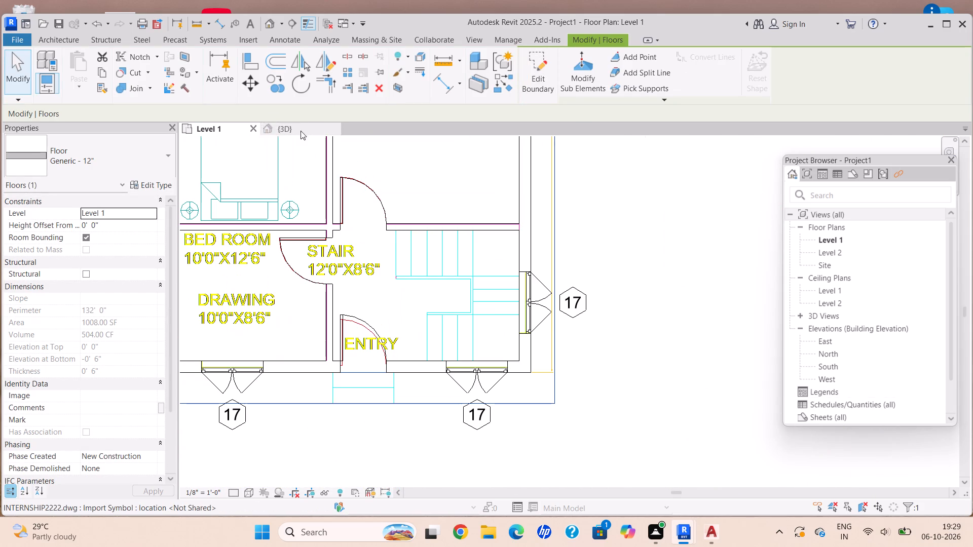
{"action": "left_click", "coordinate": [295, 122]}
{"action": "left_click", "coordinate": [297, 129]}
{"action": "scroll", "coordinate": [319, 213], "scroll_direction": "down", "scroll_amount": 2}
{"action": "middle_click_drag", "start_coordinate": [328, 219], "coordinate": [341, 228]}
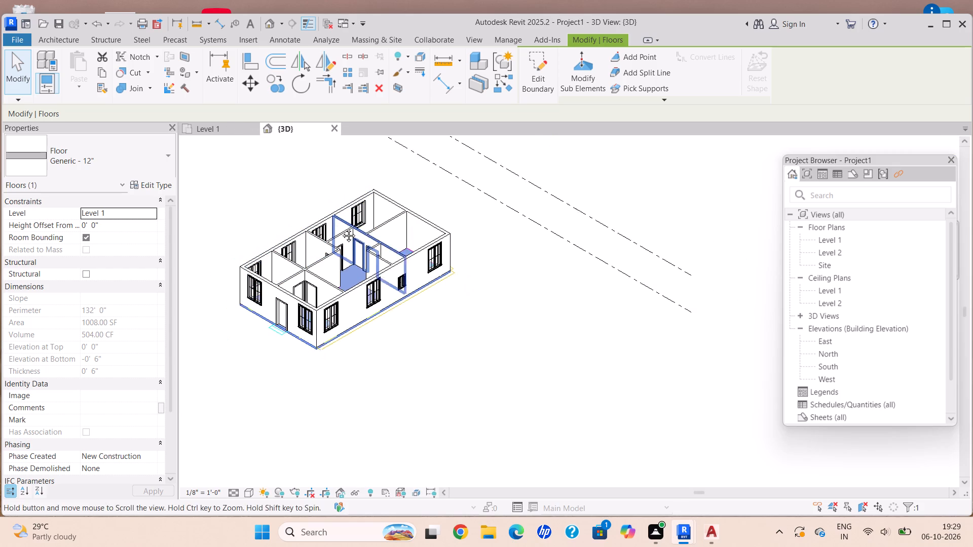
{"action": "middle_click_drag", "start_coordinate": [341, 228], "coordinate": [356, 243]}
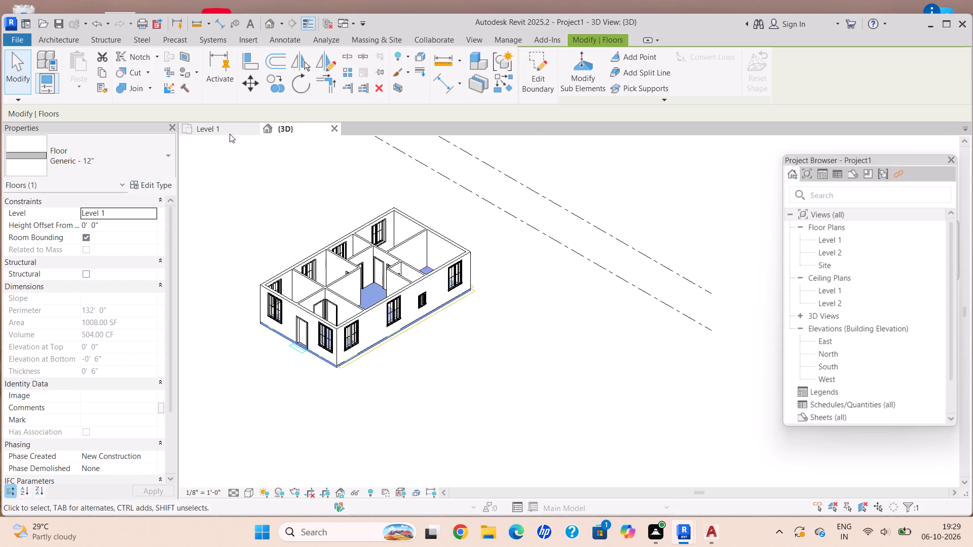
Return to the Level 1 plan and examine the rooms, doors and interior walls against the CAD linework.
{"action": "left_click", "coordinate": [230, 129]}
{"action": "scroll", "coordinate": [493, 317], "scroll_direction": "down", "scroll_amount": 5}
{"action": "scroll", "coordinate": [425, 220], "scroll_direction": "up", "scroll_amount": 1}
{"action": "scroll", "coordinate": [425, 220], "scroll_direction": "down", "scroll_amount": 2}
{"action": "middle_click_drag", "start_coordinate": [431, 224], "coordinate": [451, 306]}
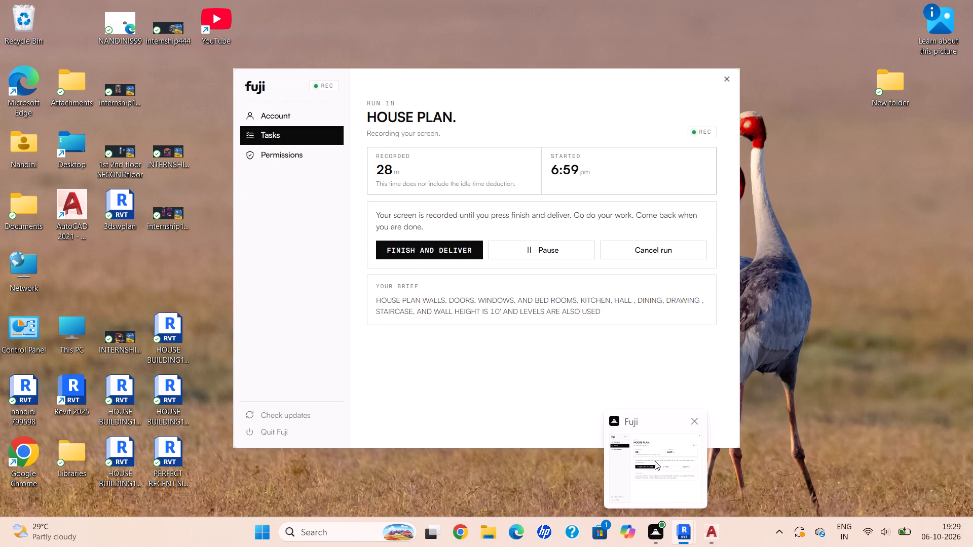
{"action": "scroll", "coordinate": [401, 292], "scroll_direction": "down", "scroll_amount": 1}
{"action": "middle_click_drag", "start_coordinate": [401, 292], "coordinate": [343, 342]}
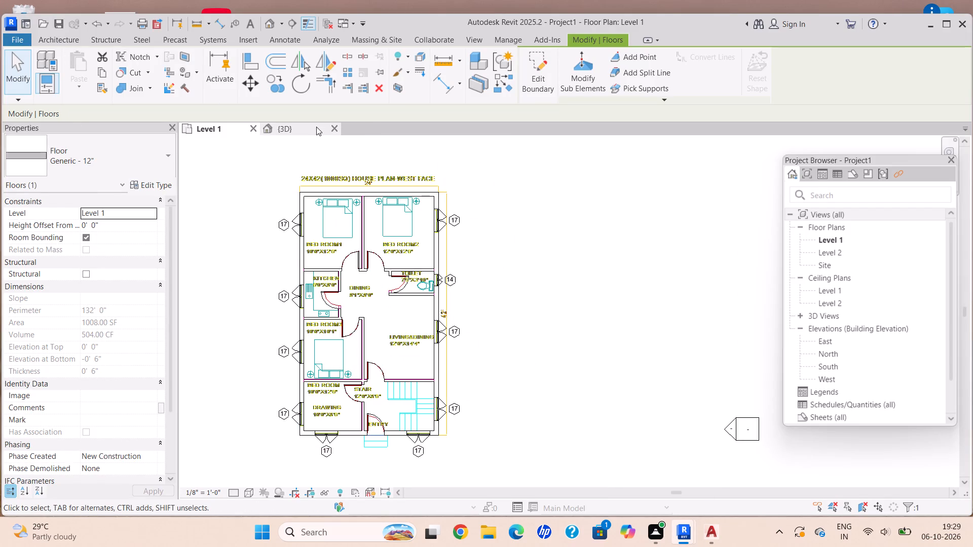
{"action": "scroll", "coordinate": [297, 228], "scroll_direction": "up", "scroll_amount": 5}
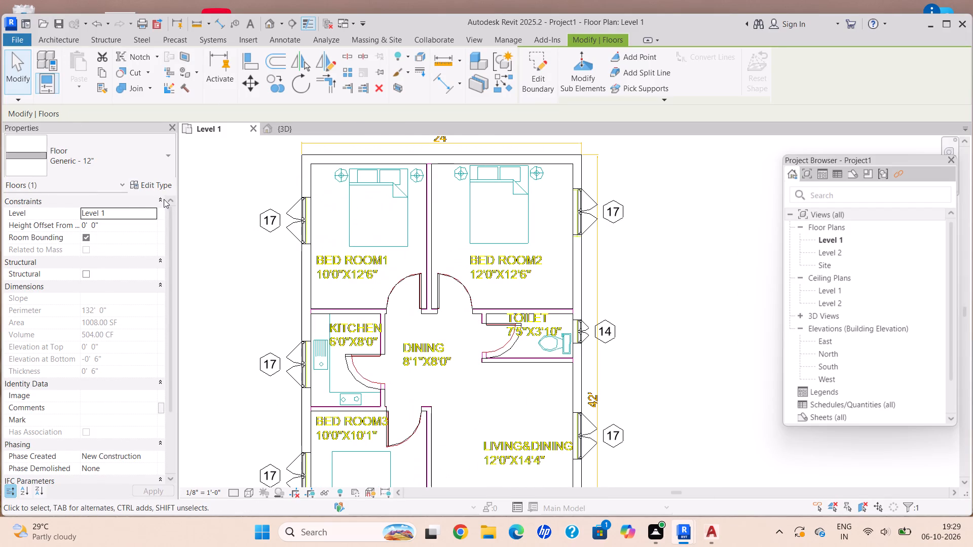
{"action": "scroll", "coordinate": [103, 247], "scroll_direction": "up", "scroll_amount": 3}
{"action": "scroll", "coordinate": [107, 249], "scroll_direction": "down", "scroll_amount": 3}
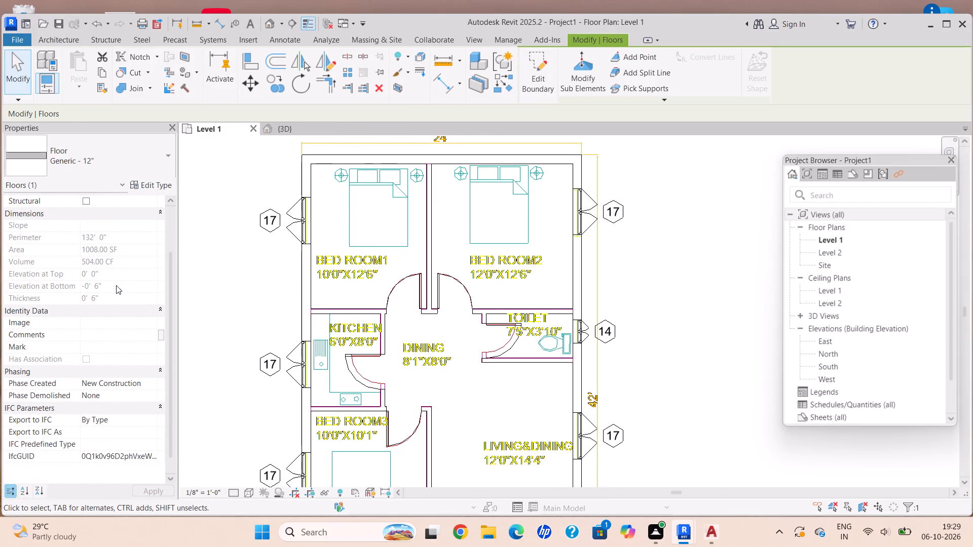
{"action": "scroll", "coordinate": [116, 285], "scroll_direction": "down", "scroll_amount": 2}
{"action": "scroll", "coordinate": [410, 244], "scroll_direction": "down", "scroll_amount": 4}
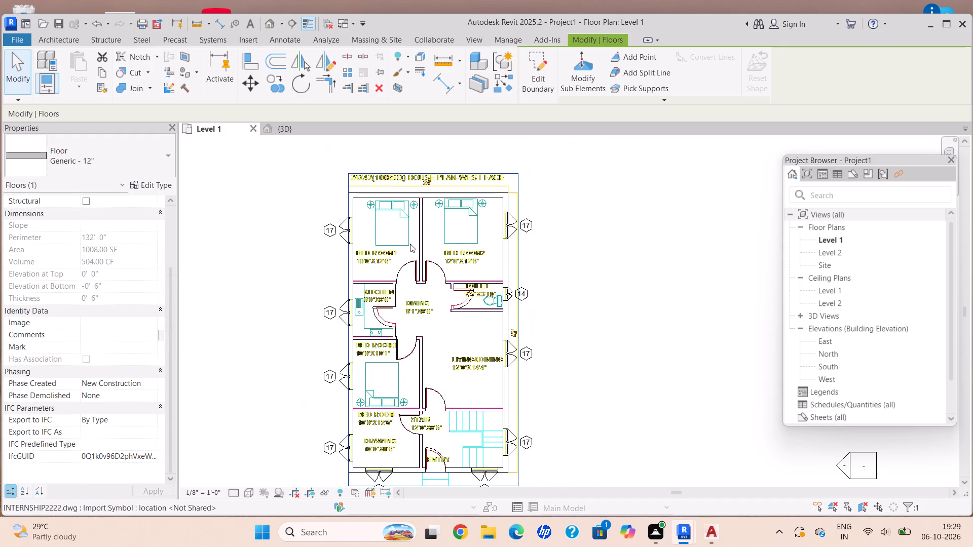
{"action": "middle_click_drag", "start_coordinate": [410, 244], "coordinate": [355, 289]}
{"action": "scroll", "coordinate": [411, 365], "scroll_direction": "up", "scroll_amount": 5}
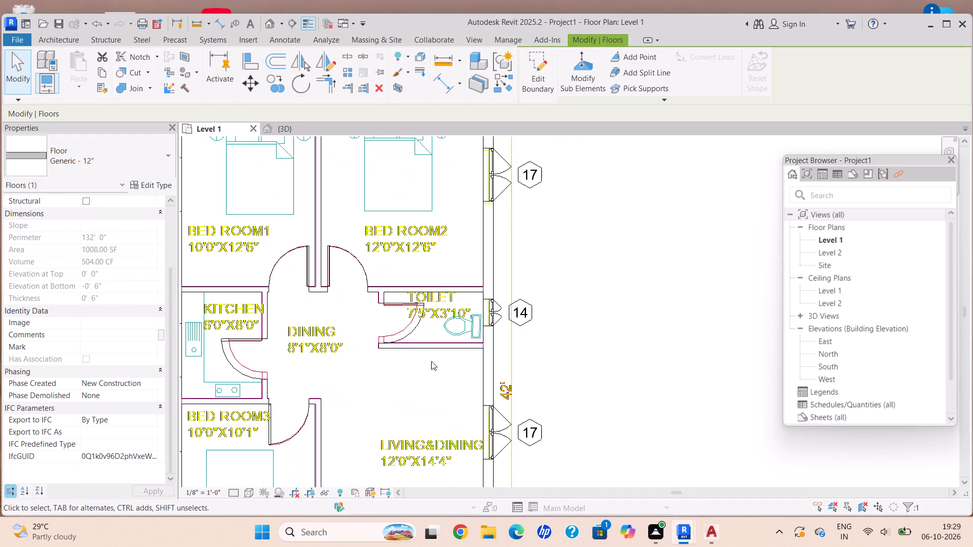
{"action": "scroll", "coordinate": [491, 368], "scroll_direction": "down", "scroll_amount": 1}
{"action": "scroll", "coordinate": [491, 368], "scroll_direction": "up", "scroll_amount": 3}
{"action": "scroll", "coordinate": [418, 440], "scroll_direction": "up", "scroll_amount": 1}
{"action": "scroll", "coordinate": [417, 440], "scroll_direction": "down", "scroll_amount": 1}
{"action": "middle_click_drag", "start_coordinate": [408, 433], "coordinate": [393, 304]}
{"action": "scroll", "coordinate": [432, 362], "scroll_direction": "down", "scroll_amount": 3}
{"action": "middle_click_drag", "start_coordinate": [430, 369], "coordinate": [432, 335]}
{"action": "scroll", "coordinate": [362, 308], "scroll_direction": "up", "scroll_amount": 5}
{"action": "scroll", "coordinate": [446, 334], "scroll_direction": "down", "scroll_amount": 1}
{"action": "scroll", "coordinate": [446, 334], "scroll_direction": "up", "scroll_amount": 6}
{"action": "scroll", "coordinate": [446, 329], "scroll_direction": "down", "scroll_amount": 2}
{"action": "scroll", "coordinate": [446, 329], "scroll_direction": "up", "scroll_amount": 1}
{"action": "scroll", "coordinate": [446, 329], "scroll_direction": "down", "scroll_amount": 2}
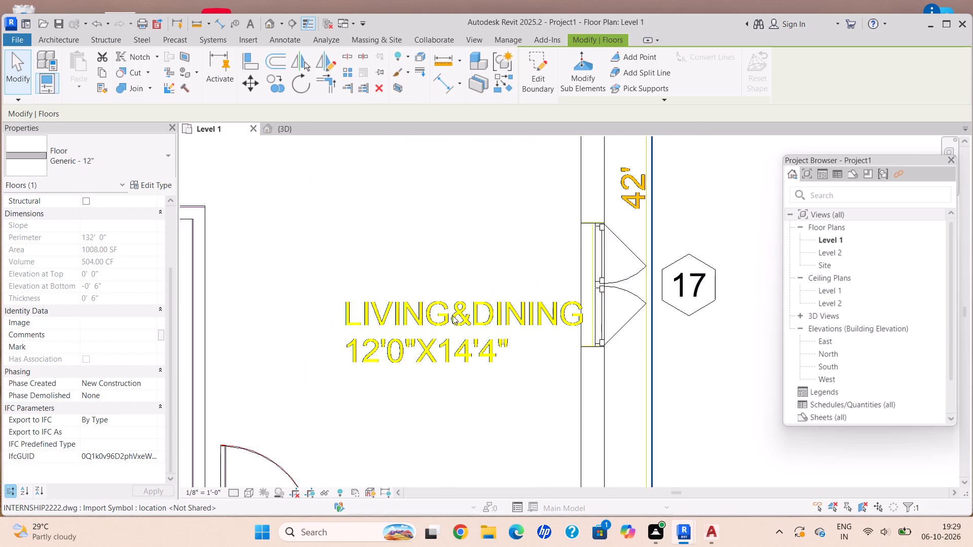
{"action": "scroll", "coordinate": [453, 315], "scroll_direction": "down", "scroll_amount": 8}
{"action": "middle_click_drag", "start_coordinate": [472, 325], "coordinate": [513, 249]}
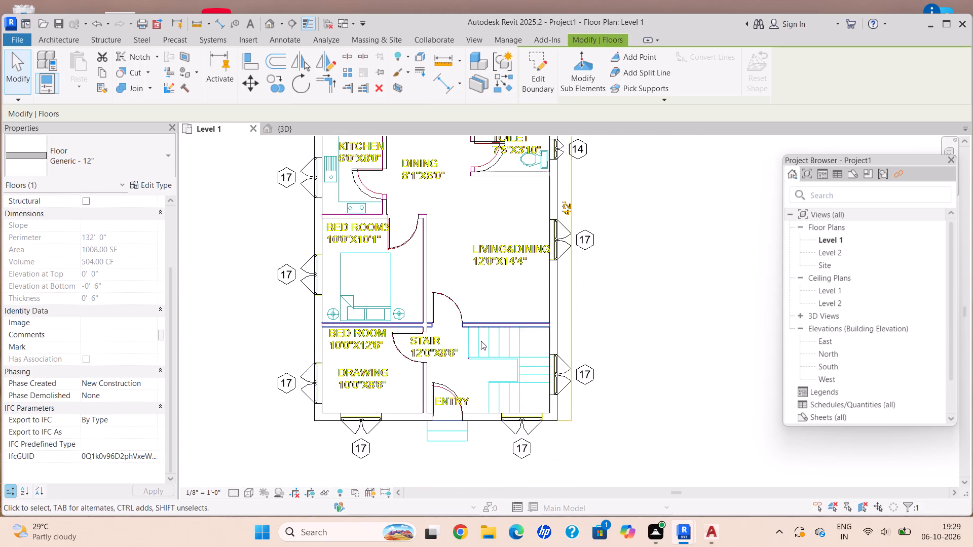
{"action": "scroll", "coordinate": [470, 411], "scroll_direction": "up", "scroll_amount": 3}
{"action": "scroll", "coordinate": [543, 251], "scroll_direction": "down", "scroll_amount": 2}
{"action": "middle_click_drag", "start_coordinate": [570, 261], "coordinate": [489, 417]}
{"action": "scroll", "coordinate": [479, 424], "scroll_direction": "down", "scroll_amount": 1}
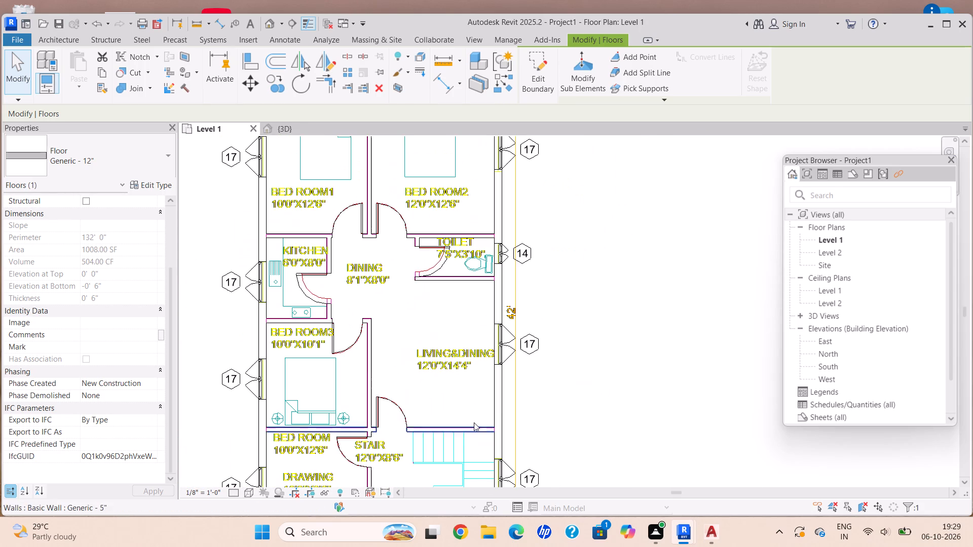
{"action": "middle_click_drag", "start_coordinate": [464, 265], "coordinate": [489, 357]}
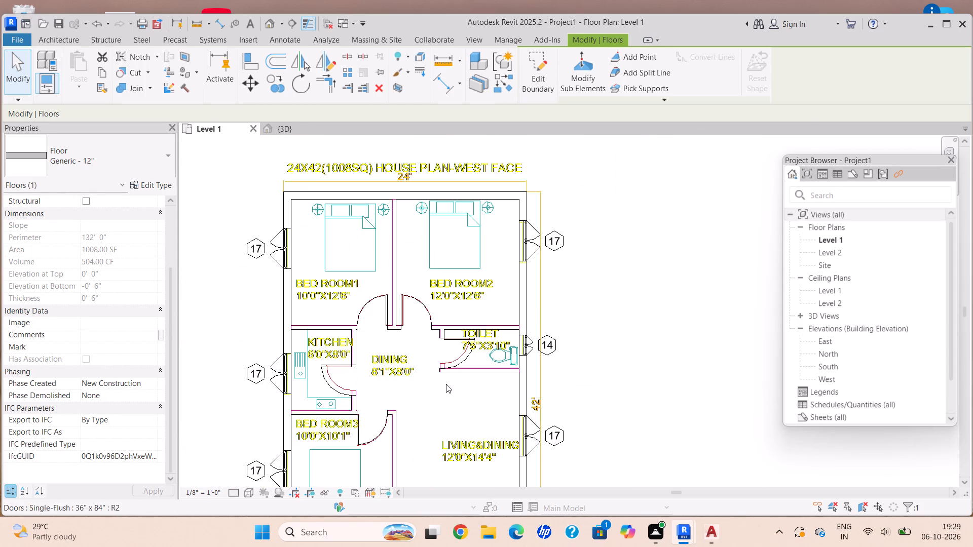
{"action": "scroll", "coordinate": [433, 390], "scroll_direction": "up", "scroll_amount": 3}
{"action": "scroll", "coordinate": [434, 377], "scroll_direction": "down", "scroll_amount": 1}
{"action": "scroll", "coordinate": [463, 332], "scroll_direction": "up", "scroll_amount": 5}
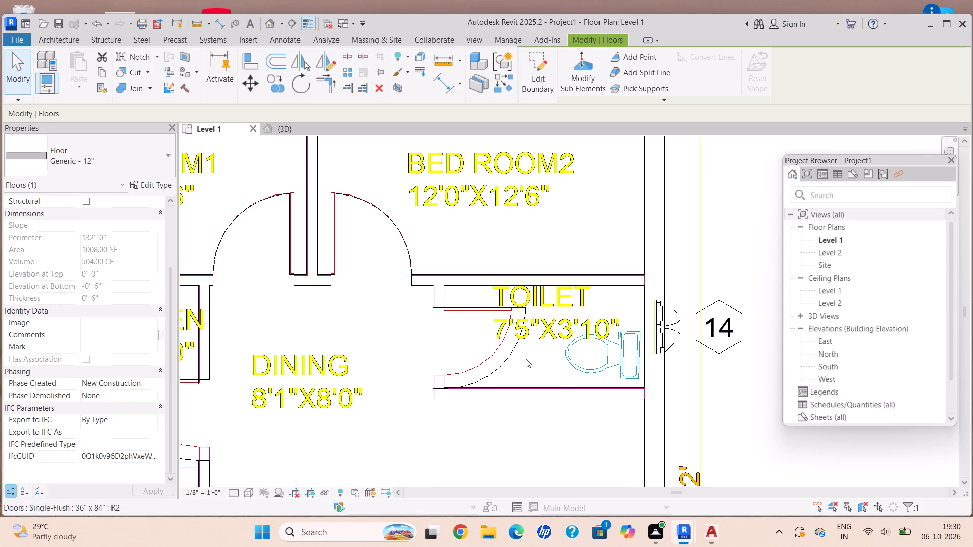
{"action": "scroll", "coordinate": [576, 339], "scroll_direction": "down", "scroll_amount": 2}
{"action": "middle_click_drag", "start_coordinate": [555, 349], "coordinate": [570, 259]}
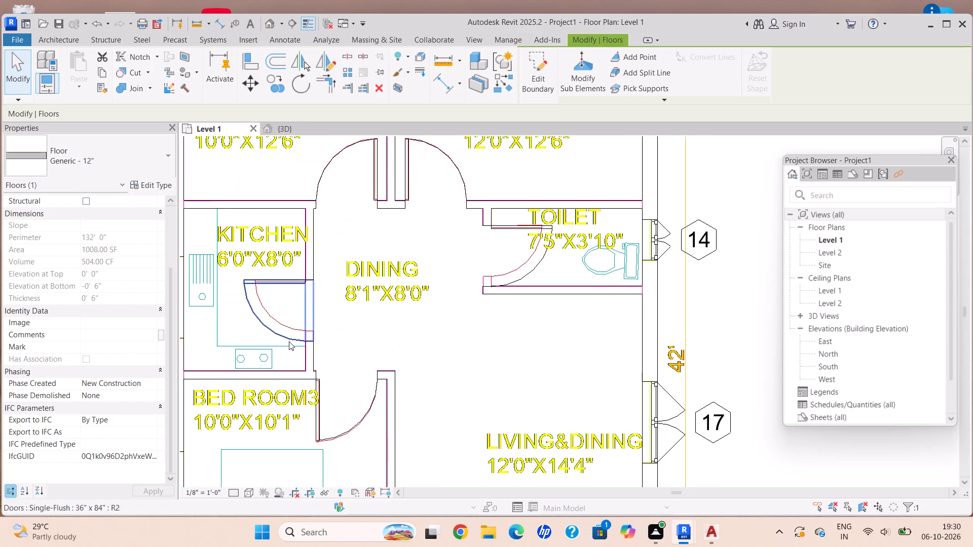
Nudge the 5" interior wall between the Kitchen and Bedroom3 into line with the CAD wall lines.
{"action": "scroll", "coordinate": [323, 405], "scroll_direction": "up", "scroll_amount": 4}
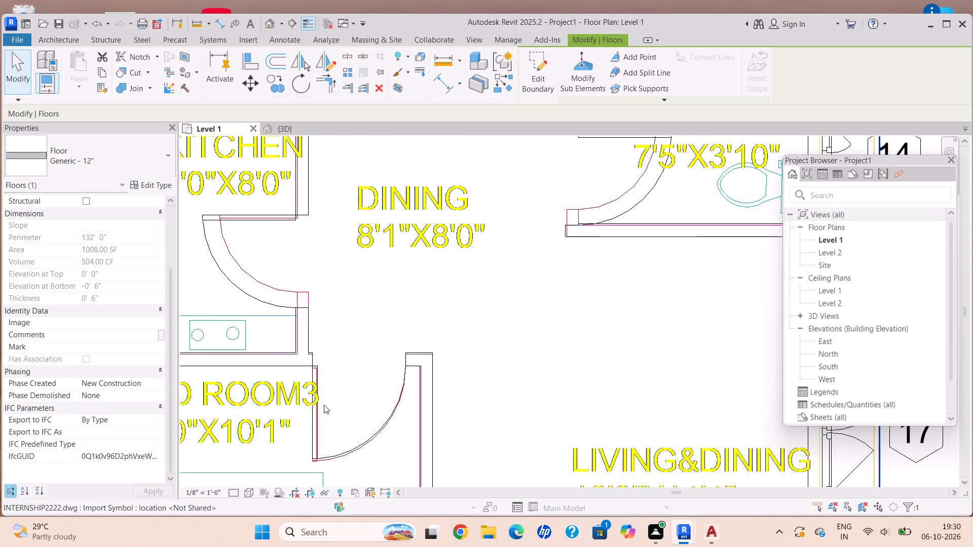
{"action": "scroll", "coordinate": [337, 334], "scroll_direction": "up", "scroll_amount": 1}
{"action": "scroll", "coordinate": [338, 333], "scroll_direction": "down", "scroll_amount": 1}
{"action": "scroll", "coordinate": [338, 333], "scroll_direction": "up", "scroll_amount": 3}
{"action": "scroll", "coordinate": [305, 378], "scroll_direction": "up", "scroll_amount": 4}
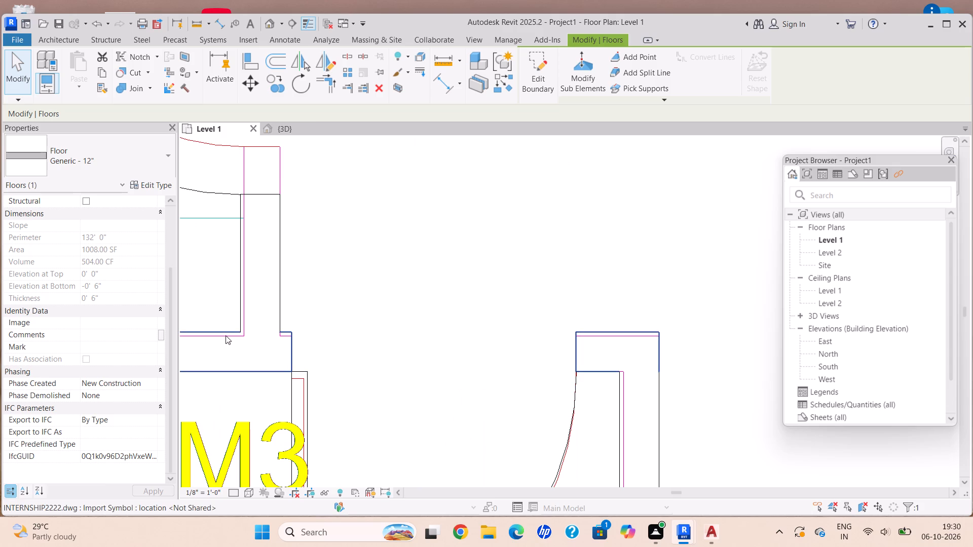
{"action": "left_click", "coordinate": [224, 333]}
{"action": "key", "text": "Down"}
{"action": "key", "text": "Down"}
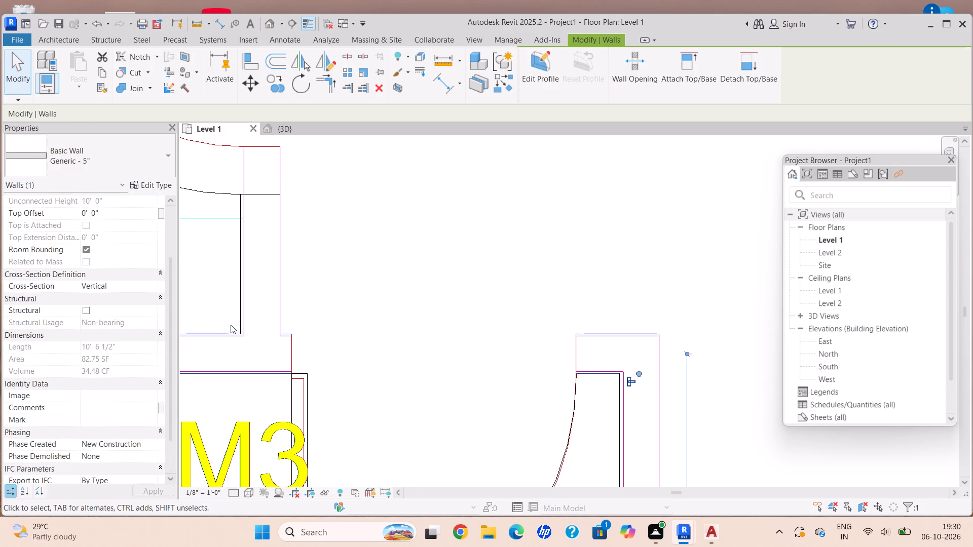
{"action": "key", "text": "Up"}
Nudge the 5" wall between the Kitchen and Bedroom3 one more increment down to meet the CAD lines.
{"action": "key", "text": "Down"}
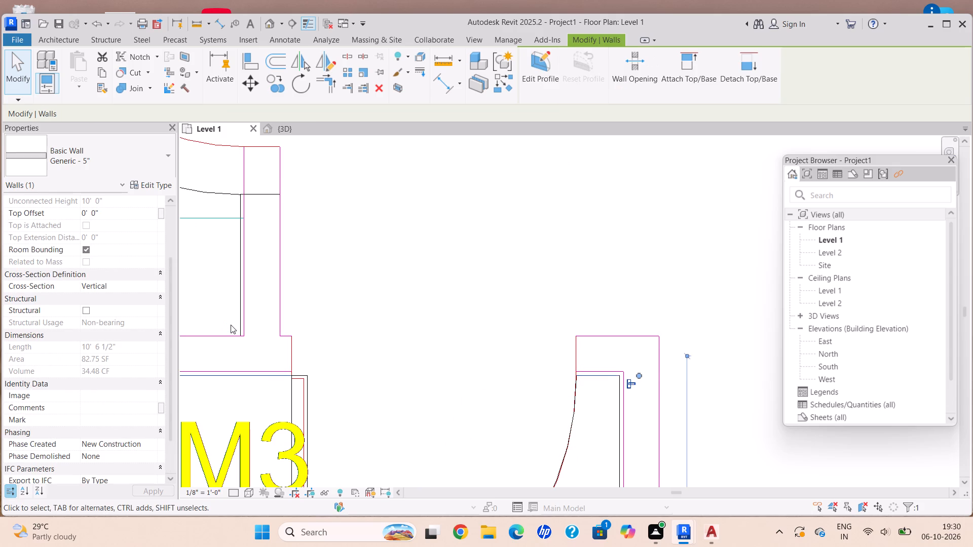
Nudge the long vertical 5" wall beside Bedroom3 and the Drawing room two increments right and four down, against the CAD linework.
{"action": "middle_click_drag", "start_coordinate": [360, 428], "coordinate": [386, 267]}
{"action": "scroll", "coordinate": [360, 428], "scroll_direction": "down", "scroll_amount": 1}
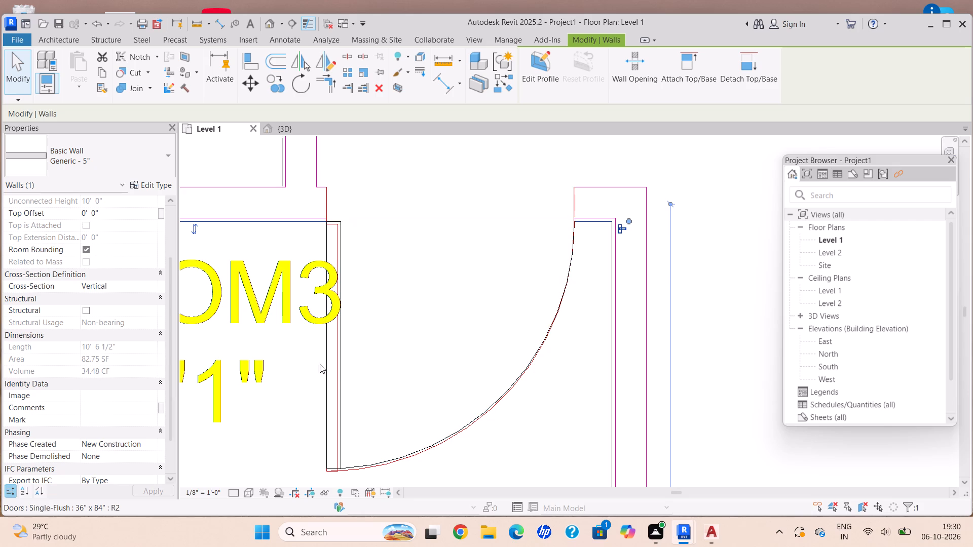
{"action": "middle_click_drag", "start_coordinate": [582, 355], "coordinate": [402, 305]}
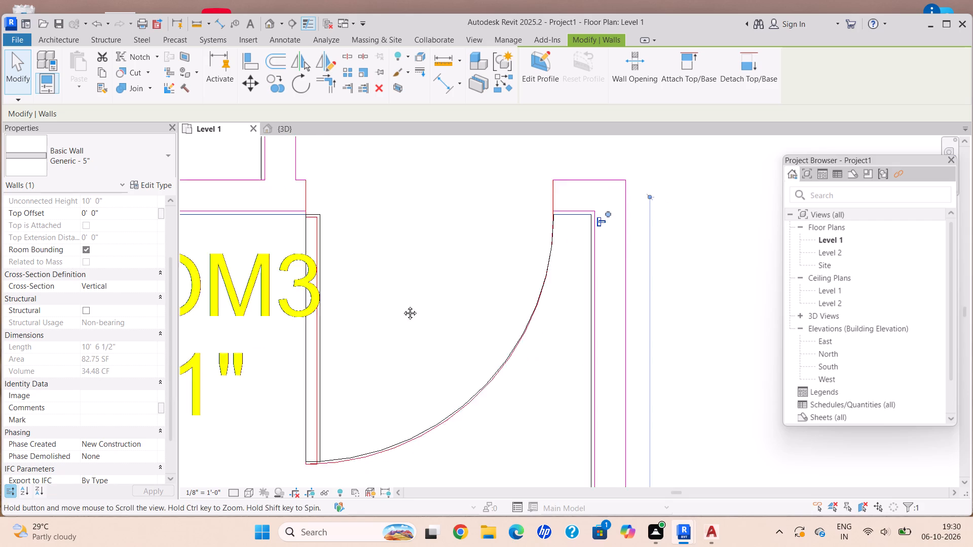
{"action": "middle_click_drag", "start_coordinate": [402, 305], "coordinate": [314, 264]}
{"action": "scroll", "coordinate": [339, 384], "scroll_direction": "down", "scroll_amount": 3}
{"action": "middle_click_drag", "start_coordinate": [339, 386], "coordinate": [297, 156]}
{"action": "scroll", "coordinate": [315, 362], "scroll_direction": "down", "scroll_amount": 1}
{"action": "middle_click_drag", "start_coordinate": [315, 362], "coordinate": [355, 169]}
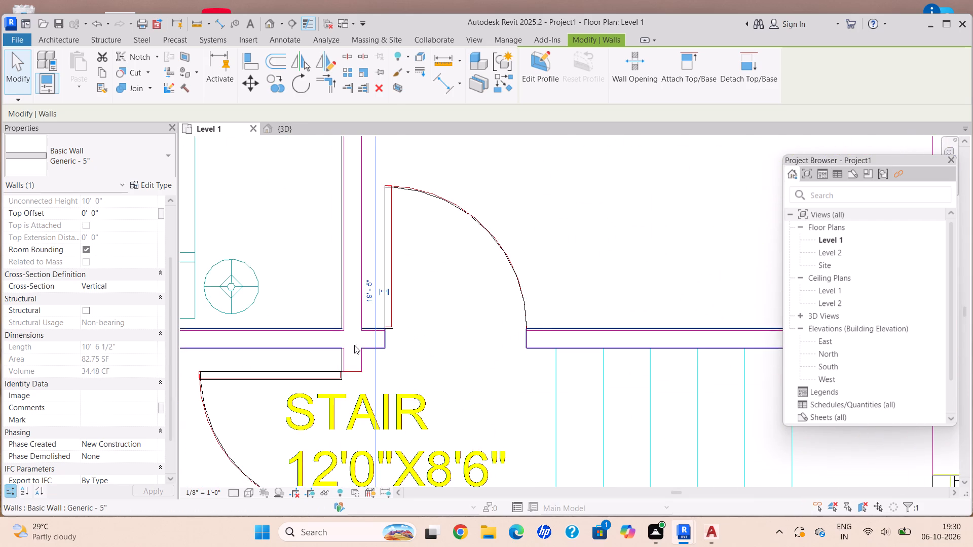
{"action": "scroll", "coordinate": [351, 340], "scroll_direction": "up", "scroll_amount": 8}
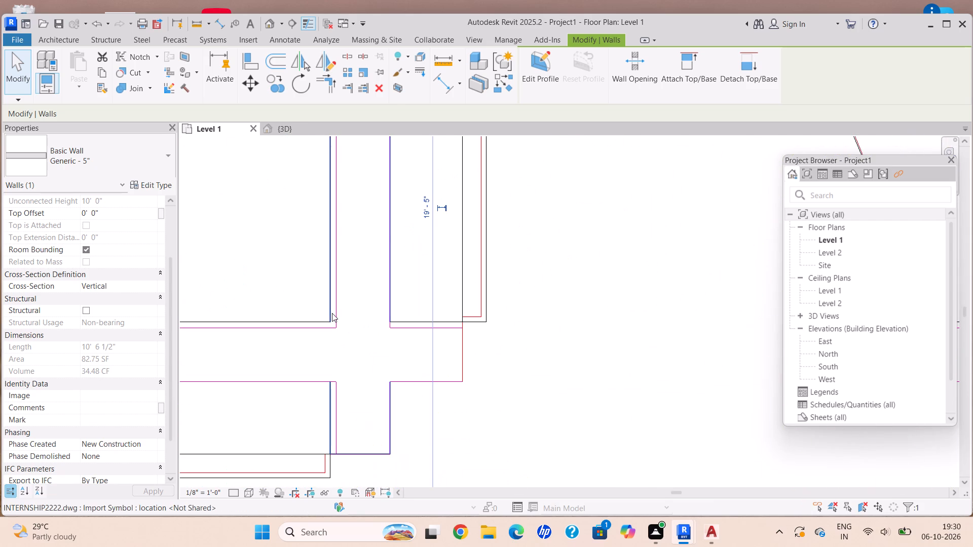
{"action": "left_click", "coordinate": [332, 313]}
{"action": "key", "text": "Right"}
{"action": "key", "text": "Right"}
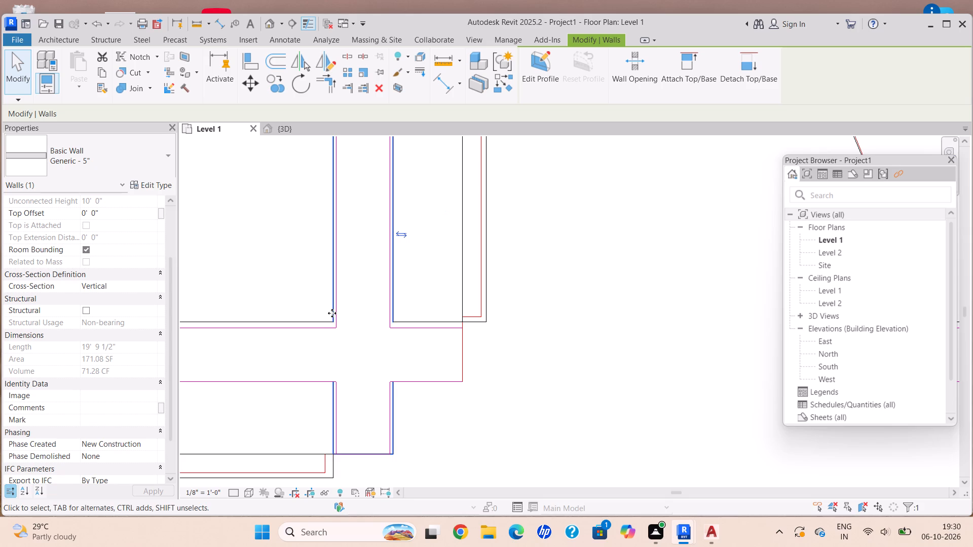
{"action": "key", "text": "Down"}
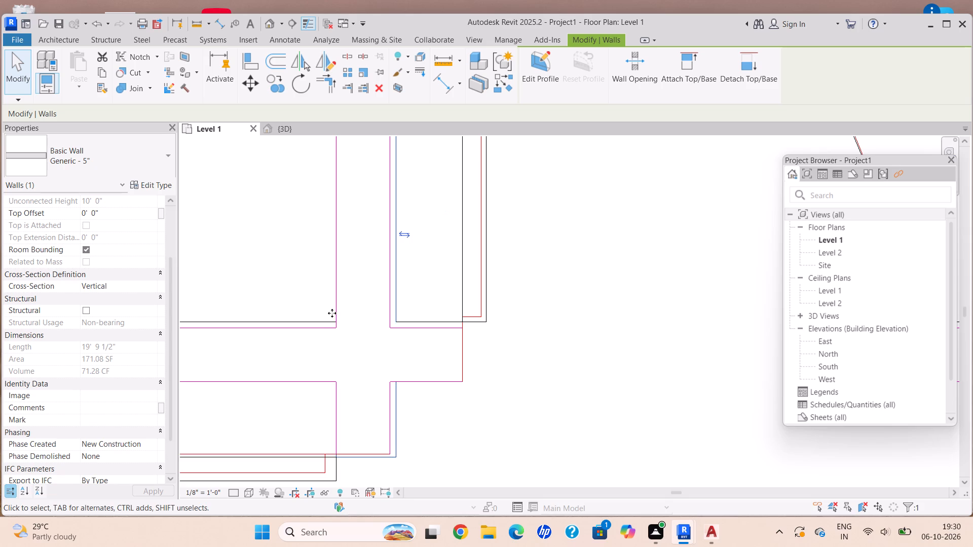
{"action": "key", "text": "Down"}
{"action": "key", "text": "Down"}
{"action": "key", "text": "Down"}
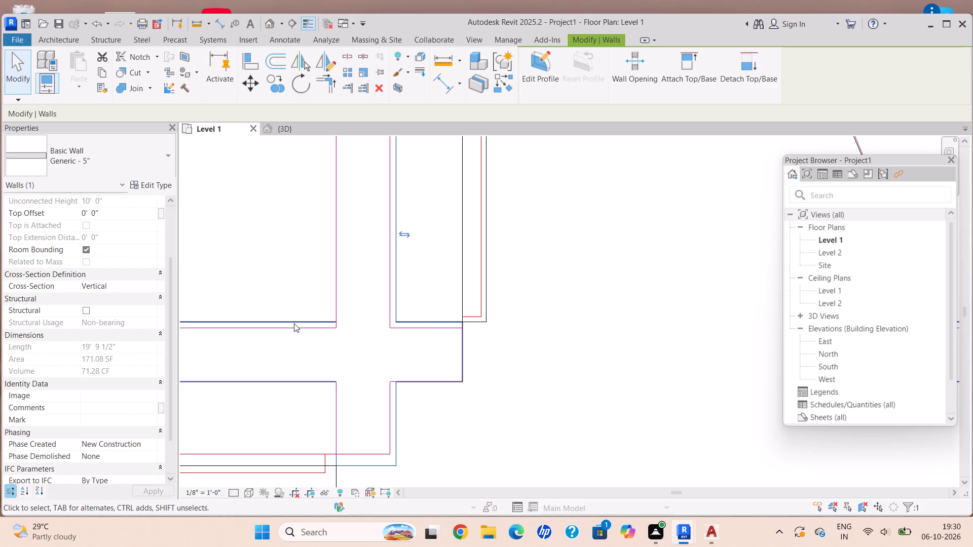
Nudge the horizontal 5" wall between the Stair and the Living & Dining area one net increment down toward its CAD lines.
{"action": "left_click", "coordinate": [324, 321]}
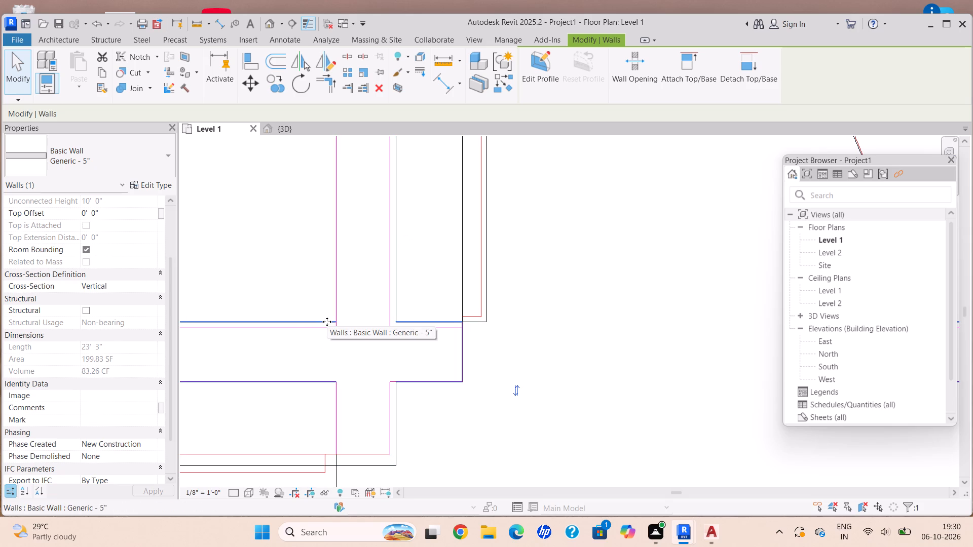
{"action": "key", "text": "Down"}
{"action": "key", "text": "Down"}
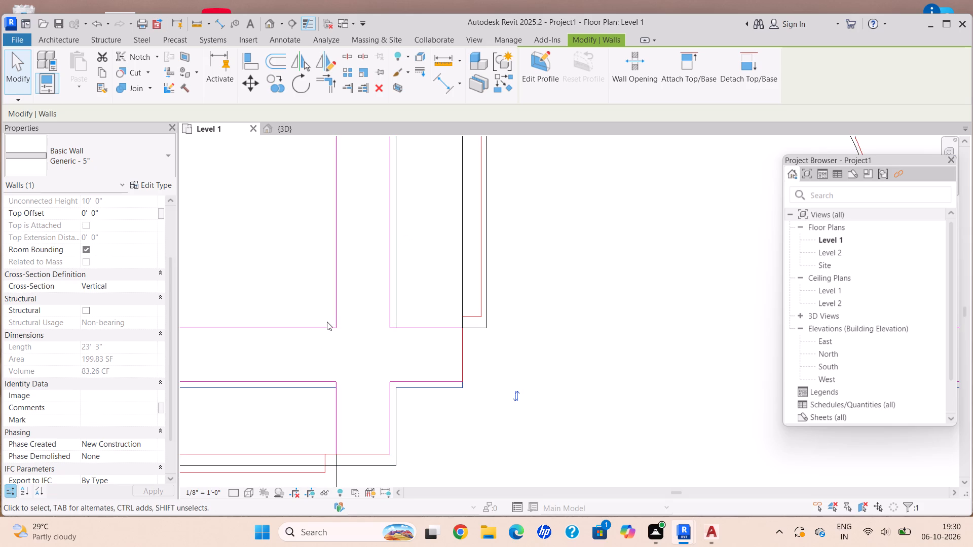
{"action": "key", "text": "Up"}
{"action": "key", "text": "Escape"}
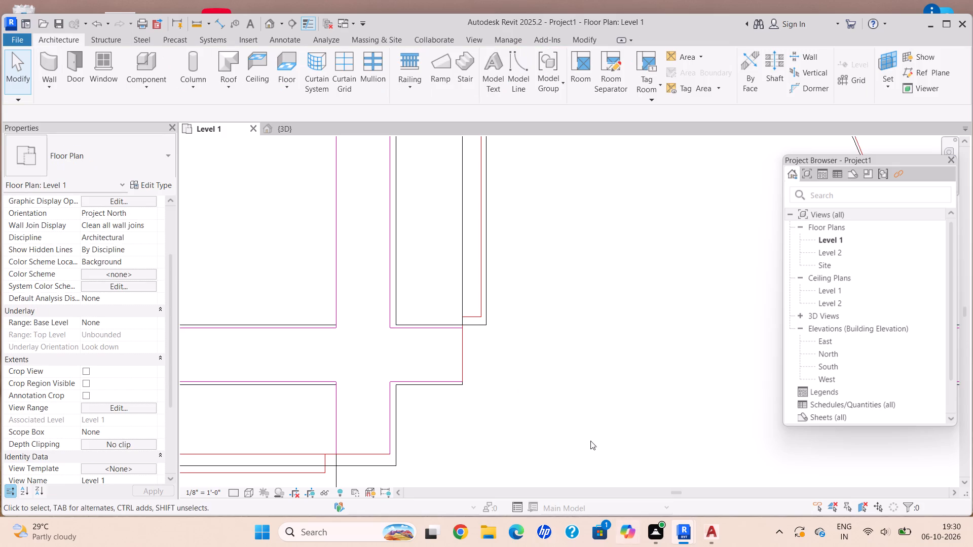
Nudge the vertical 5" wall between the Drawing room and the Entry one net increment left toward its CAD lines.
{"action": "scroll", "coordinate": [567, 421], "scroll_direction": "down", "scroll_amount": 3}
{"action": "scroll", "coordinate": [559, 419], "scroll_direction": "up", "scroll_amount": 1}
{"action": "scroll", "coordinate": [557, 417], "scroll_direction": "down", "scroll_amount": 3}
{"action": "scroll", "coordinate": [330, 269], "scroll_direction": "up", "scroll_amount": 1}
{"action": "scroll", "coordinate": [335, 276], "scroll_direction": "down", "scroll_amount": 1}
{"action": "scroll", "coordinate": [335, 277], "scroll_direction": "up", "scroll_amount": 1}
{"action": "scroll", "coordinate": [343, 282], "scroll_direction": "down", "scroll_amount": 5}
{"action": "scroll", "coordinate": [378, 268], "scroll_direction": "up", "scroll_amount": 1}
{"action": "scroll", "coordinate": [378, 268], "scroll_direction": "down", "scroll_amount": 5}
{"action": "scroll", "coordinate": [381, 270], "scroll_direction": "up", "scroll_amount": 1}
{"action": "scroll", "coordinate": [378, 272], "scroll_direction": "down", "scroll_amount": 2}
{"action": "scroll", "coordinate": [379, 284], "scroll_direction": "up", "scroll_amount": 1}
{"action": "scroll", "coordinate": [379, 286], "scroll_direction": "down", "scroll_amount": 4}
{"action": "scroll", "coordinate": [361, 438], "scroll_direction": "up", "scroll_amount": 6}
{"action": "scroll", "coordinate": [353, 422], "scroll_direction": "down", "scroll_amount": 1}
{"action": "scroll", "coordinate": [372, 406], "scroll_direction": "up", "scroll_amount": 1}
{"action": "scroll", "coordinate": [437, 382], "scroll_direction": "up", "scroll_amount": 8}
{"action": "scroll", "coordinate": [425, 392], "scroll_direction": "down", "scroll_amount": 1}
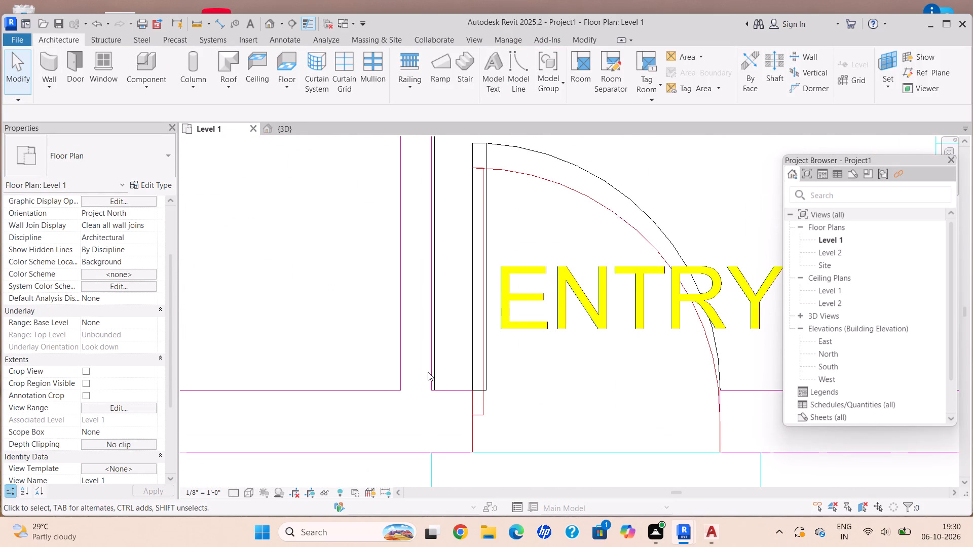
{"action": "scroll", "coordinate": [437, 376], "scroll_direction": "down", "scroll_amount": 2}
{"action": "middle_click_drag", "start_coordinate": [441, 387], "coordinate": [438, 399]}
{"action": "scroll", "coordinate": [438, 399], "scroll_direction": "down", "scroll_amount": 1}
{"action": "scroll", "coordinate": [436, 396], "scroll_direction": "up", "scroll_amount": 1}
{"action": "scroll", "coordinate": [436, 396], "scroll_direction": "down", "scroll_amount": 1}
{"action": "scroll", "coordinate": [436, 396], "scroll_direction": "up", "scroll_amount": 3}
{"action": "scroll", "coordinate": [436, 395], "scroll_direction": "down", "scroll_amount": 5}
{"action": "scroll", "coordinate": [430, 382], "scroll_direction": "up", "scroll_amount": 1}
{"action": "scroll", "coordinate": [430, 382], "scroll_direction": "down", "scroll_amount": 1}
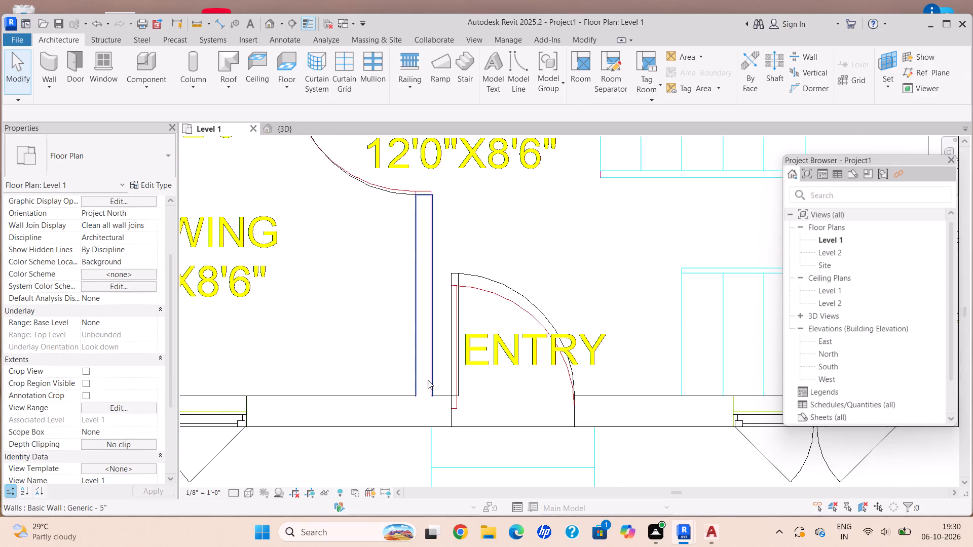
{"action": "scroll", "coordinate": [418, 274], "scroll_direction": "up", "scroll_amount": 4}
{"action": "scroll", "coordinate": [422, 240], "scroll_direction": "down", "scroll_amount": 1}
{"action": "scroll", "coordinate": [442, 176], "scroll_direction": "up", "scroll_amount": 2}
{"action": "scroll", "coordinate": [442, 175], "scroll_direction": "down", "scroll_amount": 1}
{"action": "scroll", "coordinate": [441, 174], "scroll_direction": "up", "scroll_amount": 3}
{"action": "left_click", "coordinate": [440, 188]}
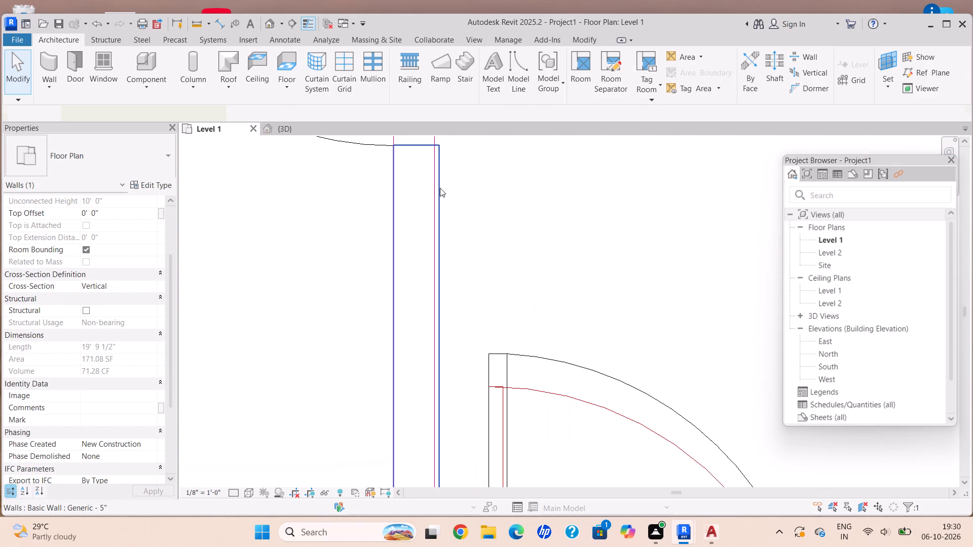
{"action": "key", "text": "Left"}
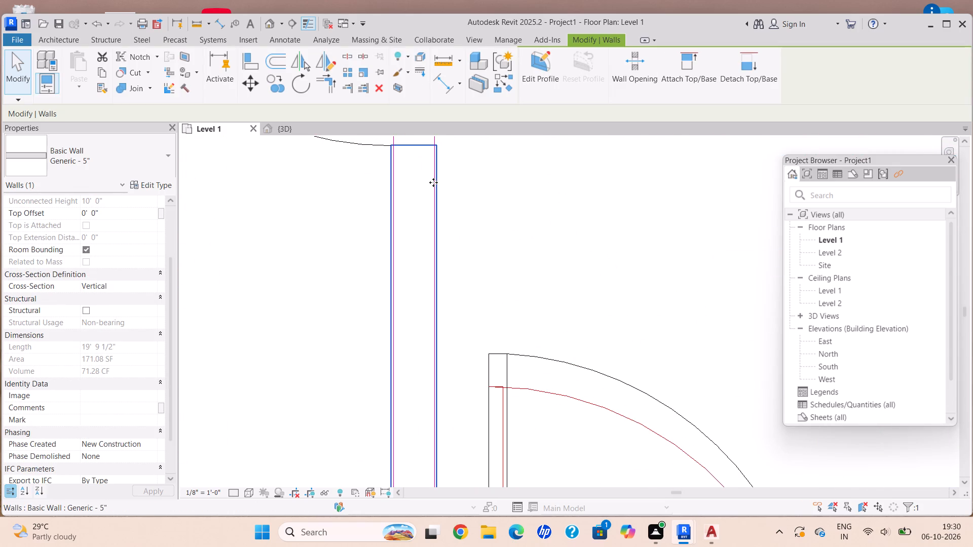
{"action": "key", "text": "Right"}
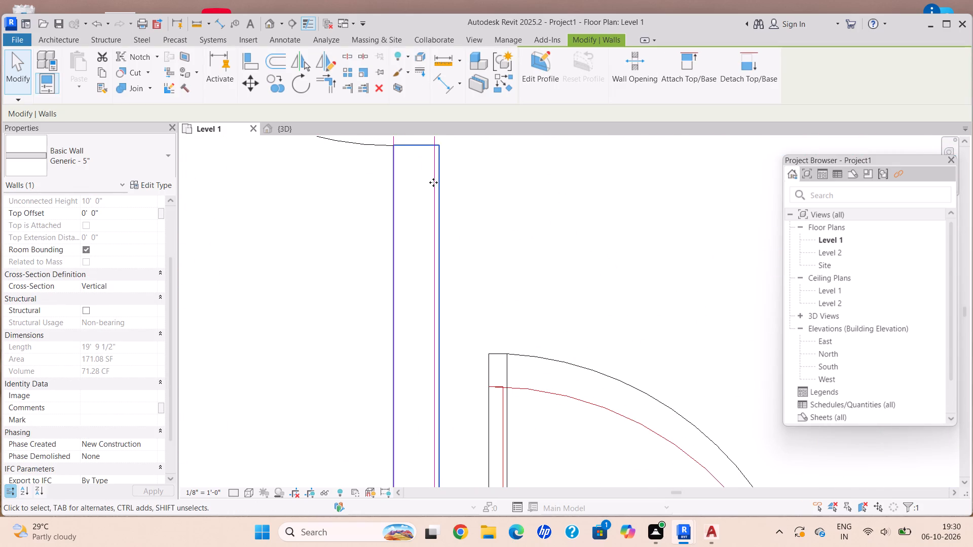
{"action": "key", "text": "Left"}
{"action": "key", "text": "Escape"}
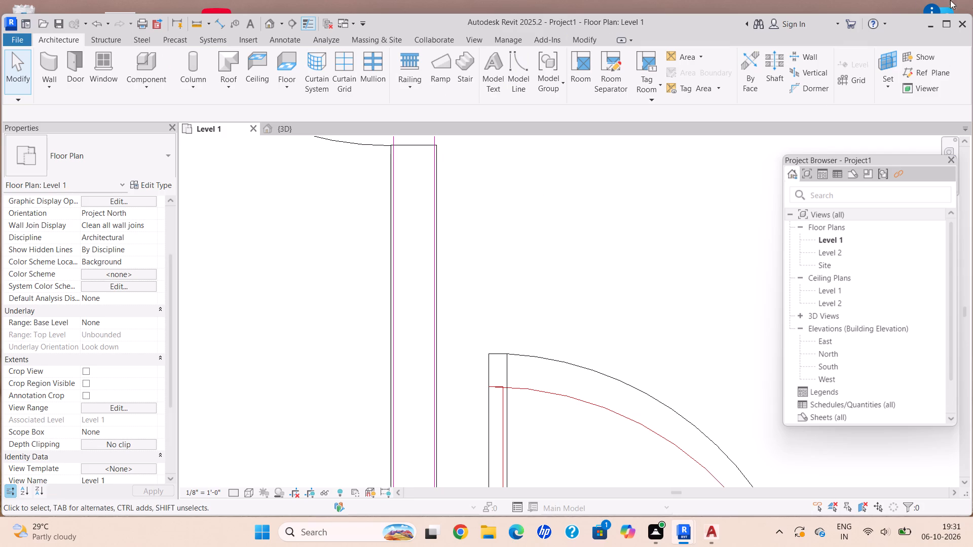
Examine the wall alignment across the whole Level 1 plan and the house in the 3D view, and return to the plan.
{"action": "scroll", "coordinate": [833, 205], "scroll_direction": "down", "scroll_amount": 3}
{"action": "scroll", "coordinate": [845, 251], "scroll_direction": "up", "scroll_amount": 1}
{"action": "scroll", "coordinate": [851, 275], "scroll_direction": "down", "scroll_amount": 1}
{"action": "scroll", "coordinate": [852, 279], "scroll_direction": "up", "scroll_amount": 1}
{"action": "scroll", "coordinate": [857, 311], "scroll_direction": "down", "scroll_amount": 2}
{"action": "scroll", "coordinate": [773, 357], "scroll_direction": "down", "scroll_amount": 3}
{"action": "scroll", "coordinate": [744, 381], "scroll_direction": "up", "scroll_amount": 1}
{"action": "scroll", "coordinate": [587, 333], "scroll_direction": "down", "scroll_amount": 8}
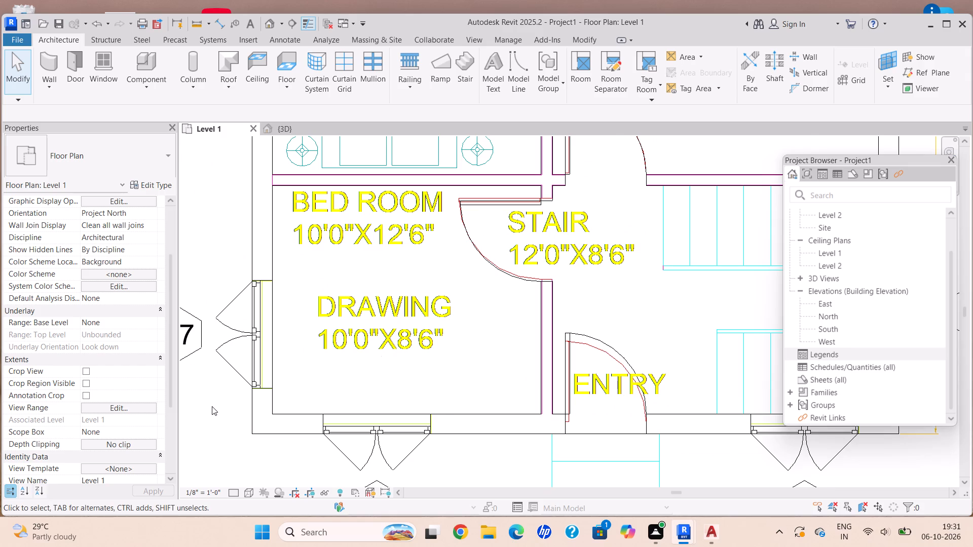
{"action": "scroll", "coordinate": [558, 272], "scroll_direction": "down", "scroll_amount": 4}
{"action": "middle_click_drag", "start_coordinate": [558, 272], "coordinate": [386, 331]}
{"action": "scroll", "coordinate": [469, 309], "scroll_direction": "up", "scroll_amount": 1}
{"action": "scroll", "coordinate": [492, 289], "scroll_direction": "down", "scroll_amount": 2}
{"action": "middle_click_drag", "start_coordinate": [498, 306], "coordinate": [503, 383]}
{"action": "middle_click_drag", "start_coordinate": [499, 297], "coordinate": [512, 335]}
{"action": "scroll", "coordinate": [530, 285], "scroll_direction": "down", "scroll_amount": 1}
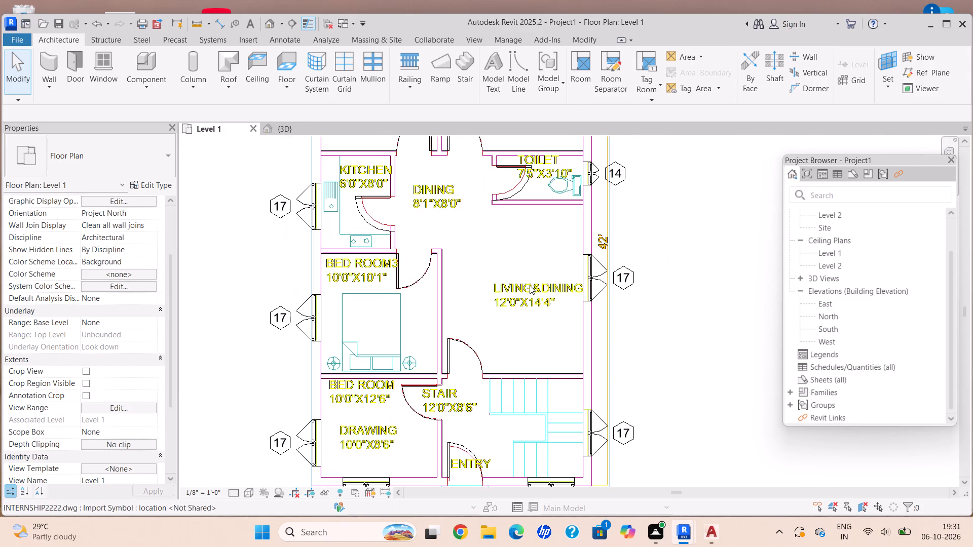
{"action": "middle_click_drag", "start_coordinate": [455, 293], "coordinate": [419, 291]}
{"action": "left_click", "coordinate": [286, 121]}
{"action": "left_click", "coordinate": [290, 123]}
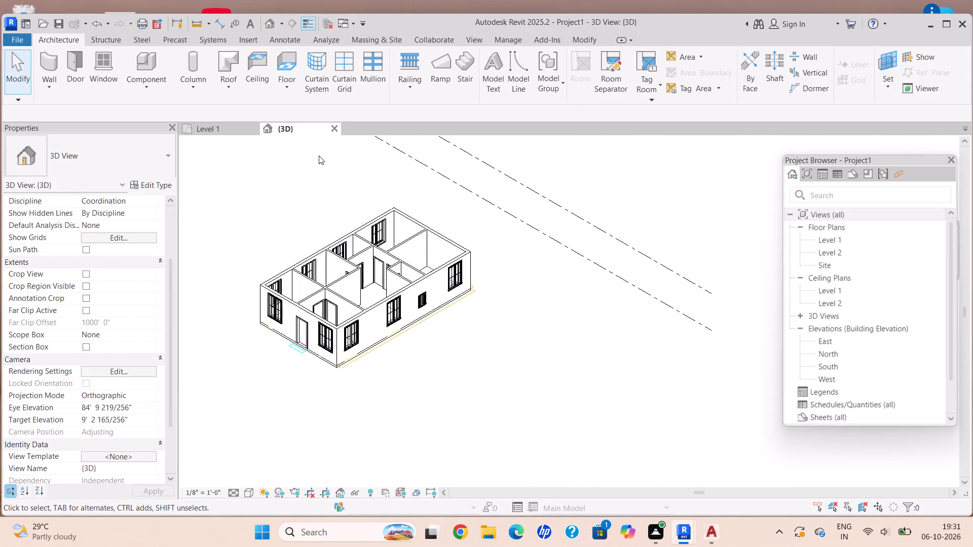
{"action": "scroll", "coordinate": [315, 242], "scroll_direction": "up", "scroll_amount": 3}
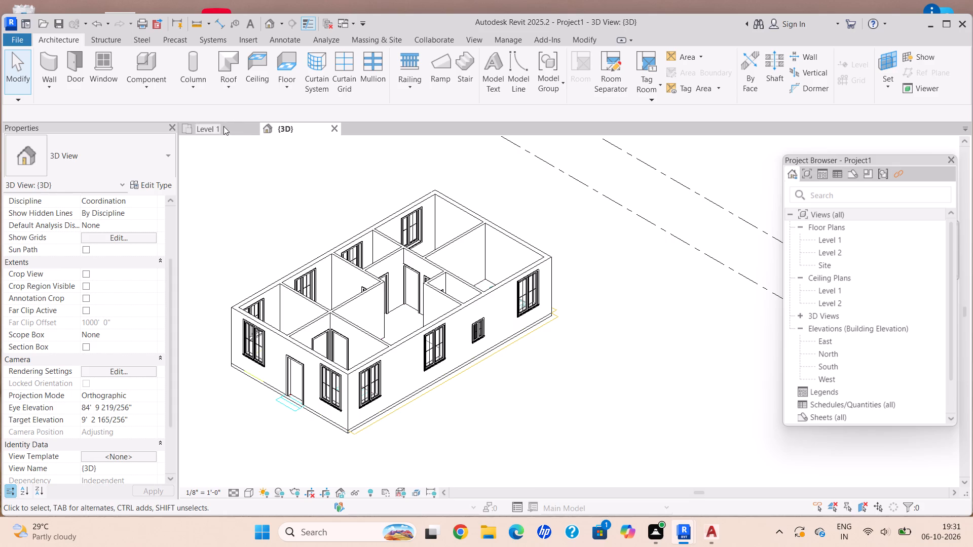
{"action": "left_click", "coordinate": [223, 127]}
{"action": "scroll", "coordinate": [366, 272], "scroll_direction": "down", "scroll_amount": 3}
{"action": "scroll", "coordinate": [367, 277], "scroll_direction": "up", "scroll_amount": 1}
{"action": "scroll", "coordinate": [356, 263], "scroll_direction": "down", "scroll_amount": 1}
{"action": "middle_click_drag", "start_coordinate": [343, 311], "coordinate": [317, 385]}
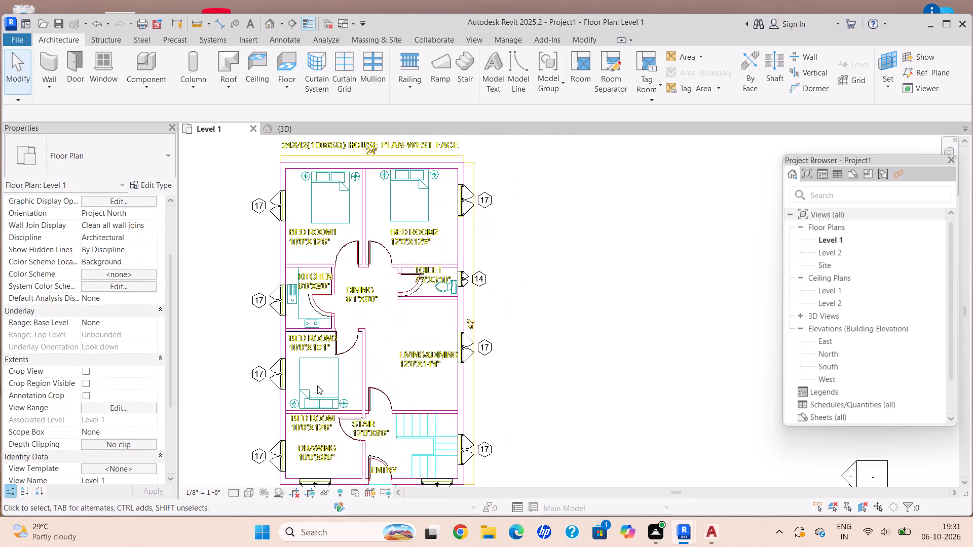
{"action": "scroll", "coordinate": [339, 291], "scroll_direction": "down", "scroll_amount": 1}
{"action": "middle_click_drag", "start_coordinate": [399, 340], "coordinate": [402, 311]}
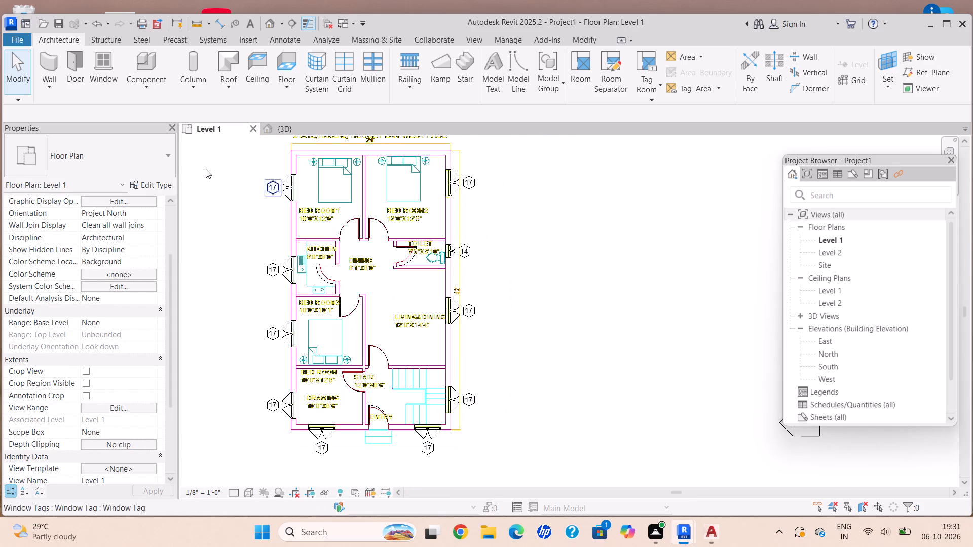
Load the Bed_17739 component family from the beds folder of the furniture library.
{"action": "left_click", "coordinate": [150, 92]}
{"action": "left_click", "coordinate": [174, 108]}
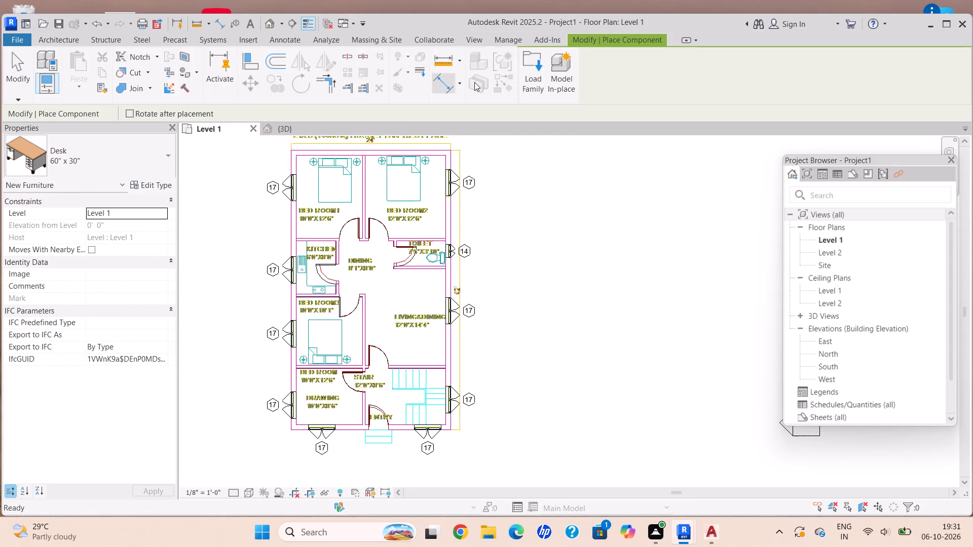
{"action": "left_click", "coordinate": [530, 88]}
{"action": "double_click", "coordinate": [303, 204]}
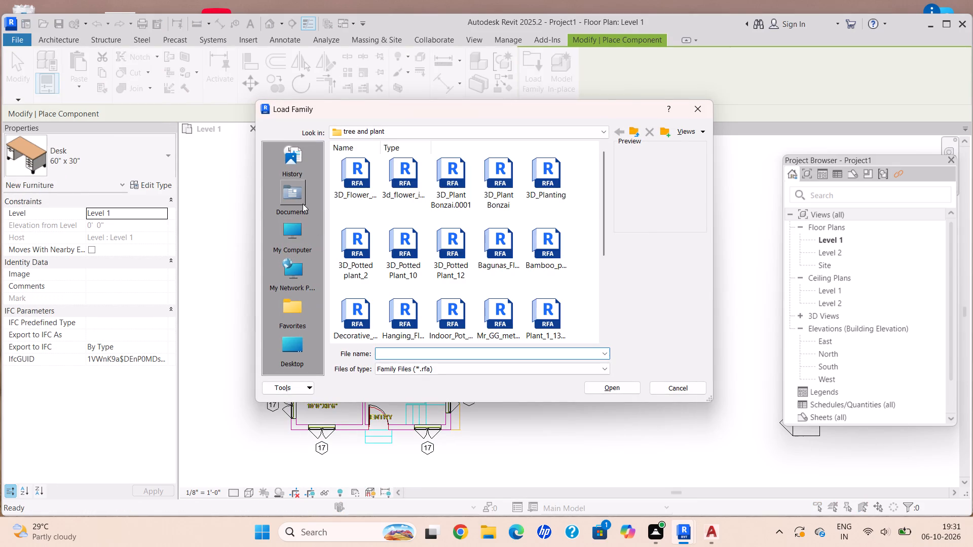
{"action": "double_click", "coordinate": [543, 249]}
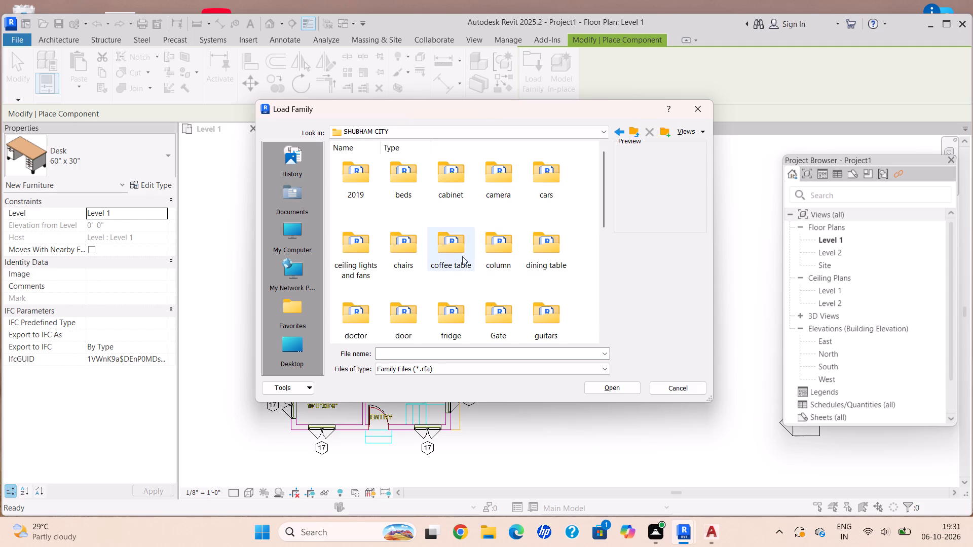
{"action": "scroll", "coordinate": [530, 304], "scroll_direction": "down", "scroll_amount": 1}
{"action": "scroll", "coordinate": [531, 305], "scroll_direction": "up", "scroll_amount": 1}
{"action": "scroll", "coordinate": [531, 305], "scroll_direction": "down", "scroll_amount": 4}
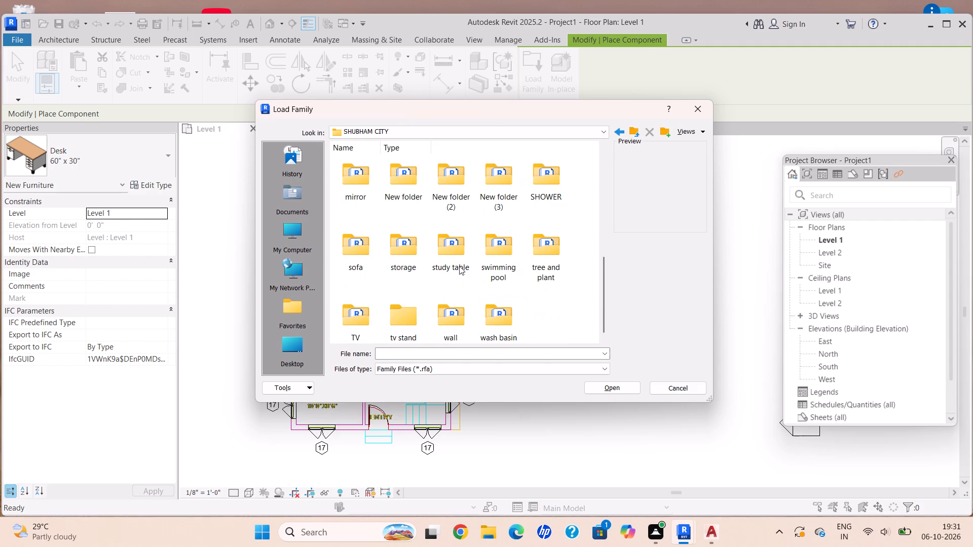
{"action": "scroll", "coordinate": [419, 174], "scroll_direction": "up", "scroll_amount": 5}
{"action": "scroll", "coordinate": [424, 224], "scroll_direction": "down", "scroll_amount": 1}
{"action": "scroll", "coordinate": [424, 224], "scroll_direction": "up", "scroll_amount": 1}
{"action": "left_click", "coordinate": [403, 180]}
{"action": "left_click_drag", "start_coordinate": [404, 181], "coordinate": [410, 206]}
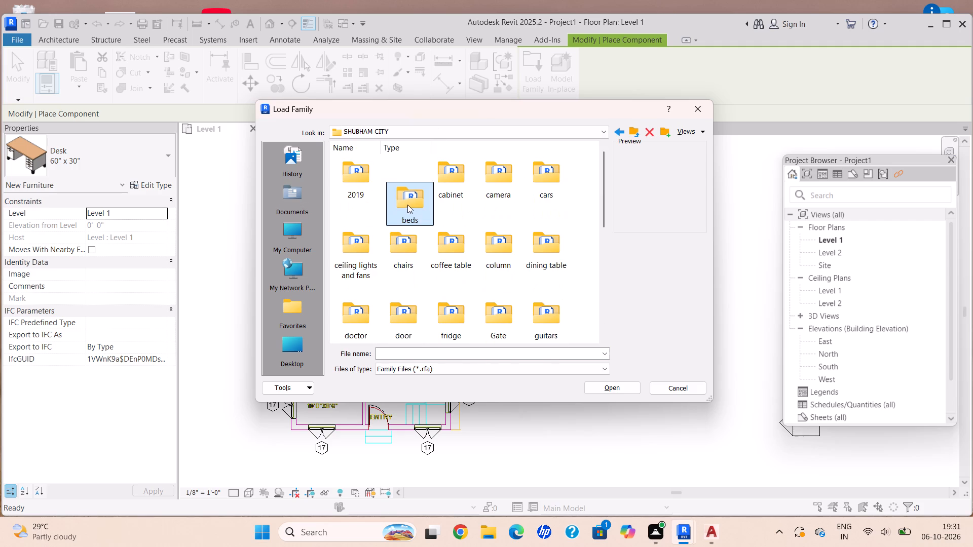
{"action": "left_click_drag", "start_coordinate": [406, 199], "coordinate": [406, 188]}
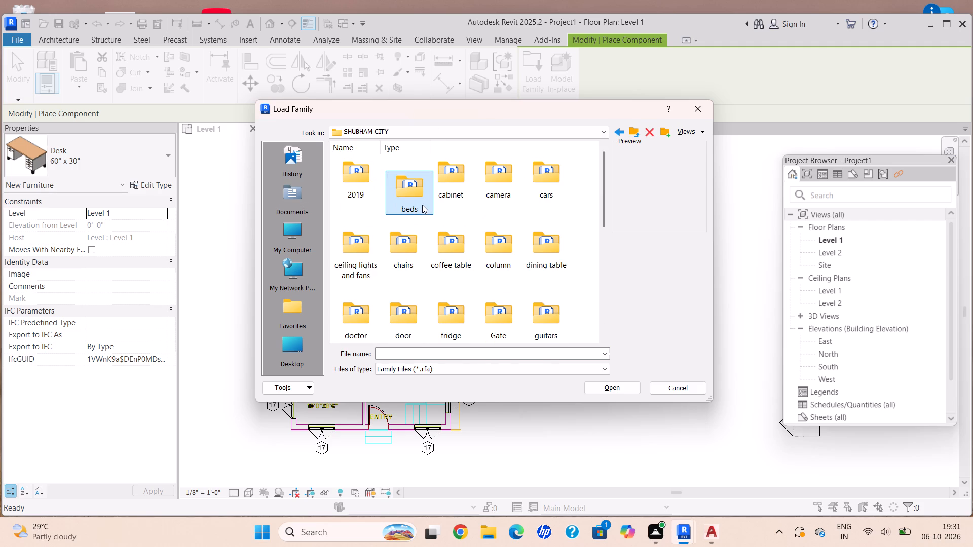
{"action": "left_click_drag", "start_coordinate": [422, 204], "coordinate": [409, 176]}
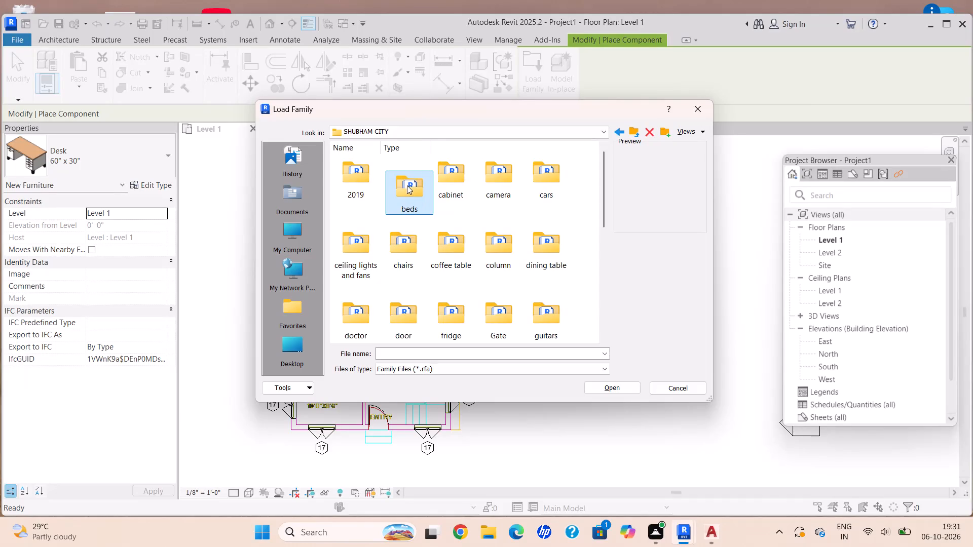
{"action": "double_click", "coordinate": [407, 185]}
{"action": "scroll", "coordinate": [559, 243], "scroll_direction": "down", "scroll_amount": 1}
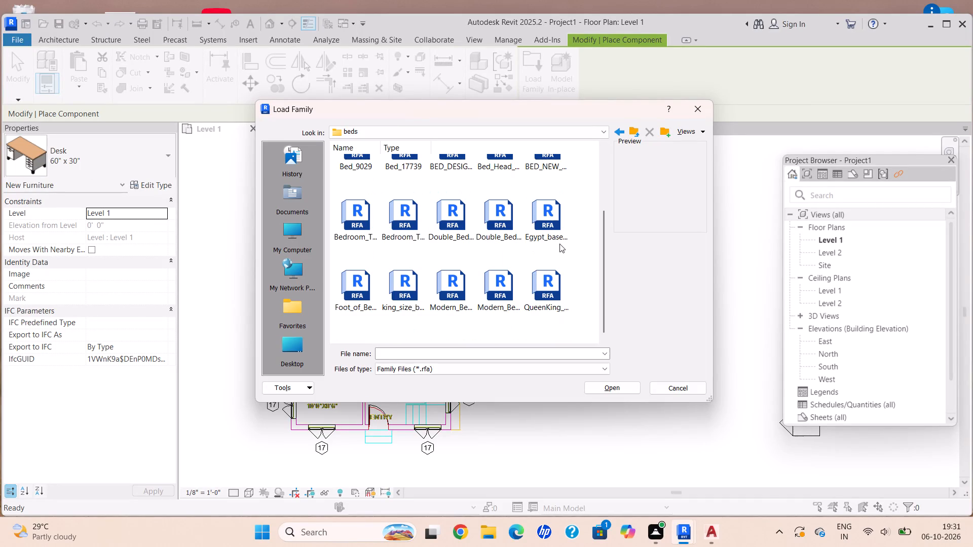
{"action": "scroll", "coordinate": [559, 244], "scroll_direction": "down", "scroll_amount": 3}
{"action": "scroll", "coordinate": [422, 206], "scroll_direction": "up", "scroll_amount": 3}
{"action": "scroll", "coordinate": [418, 205], "scroll_direction": "down", "scroll_amount": 1}
{"action": "scroll", "coordinate": [418, 205], "scroll_direction": "up", "scroll_amount": 1}
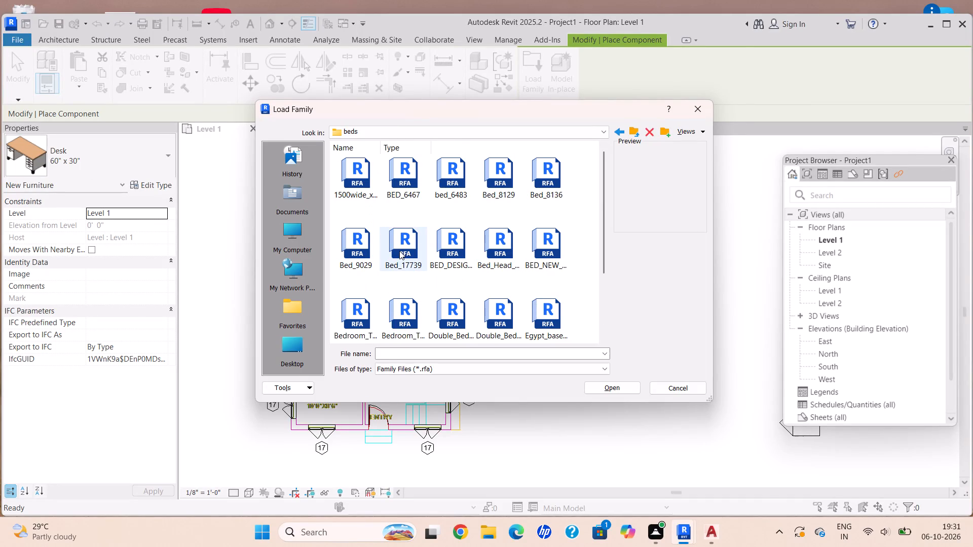
{"action": "double_click", "coordinate": [399, 251]}
Place a Bed_17739 over the CAD bed in Bedroom1, about 4'-6" from the Bedroom2 partition and 4'-0" from the top exterior wall.
{"action": "scroll", "coordinate": [317, 185], "scroll_direction": "up", "scroll_amount": 3}
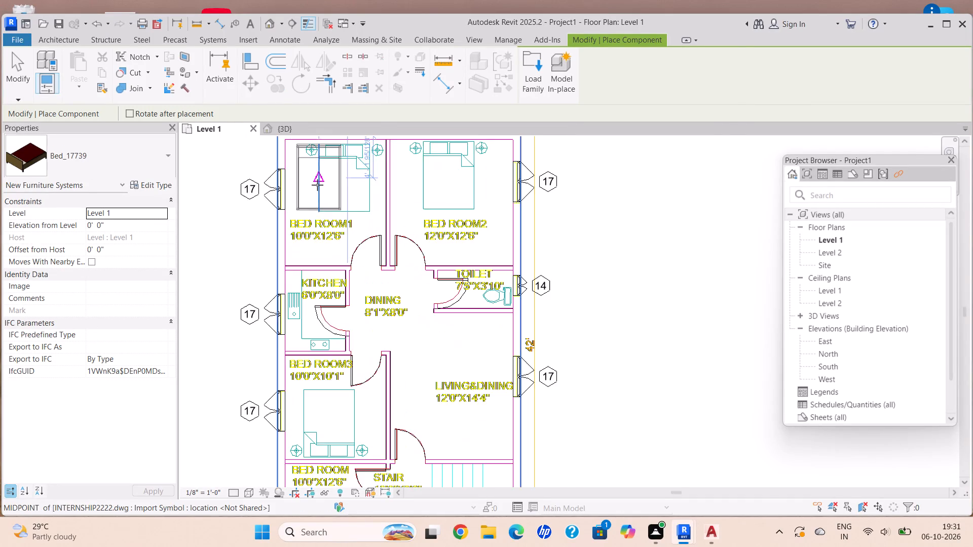
{"action": "scroll", "coordinate": [320, 185], "scroll_direction": "up", "scroll_amount": 1}
{"action": "middle_click_drag", "start_coordinate": [324, 188], "coordinate": [314, 312]}
{"action": "scroll", "coordinate": [314, 312], "scroll_direction": "up", "scroll_amount": 3}
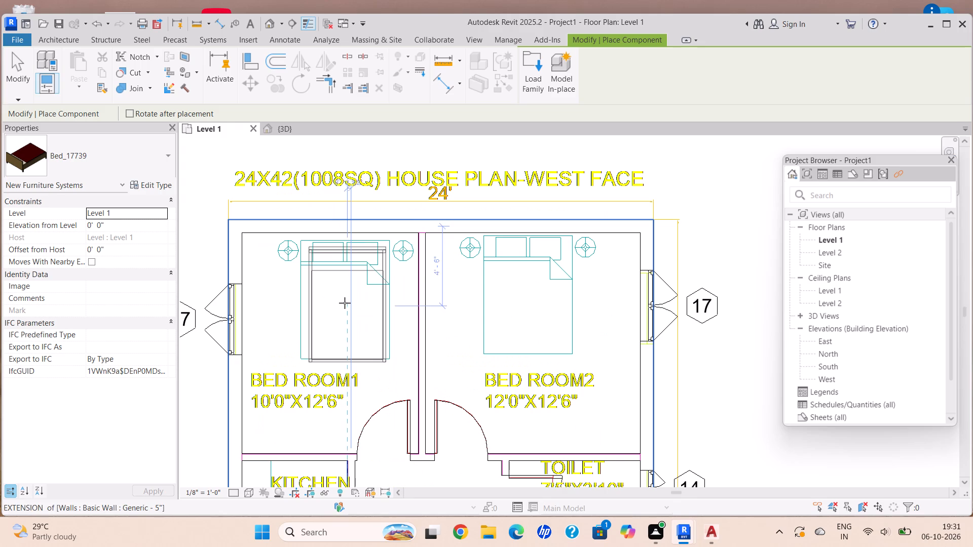
{"action": "left_click", "coordinate": [340, 301]}
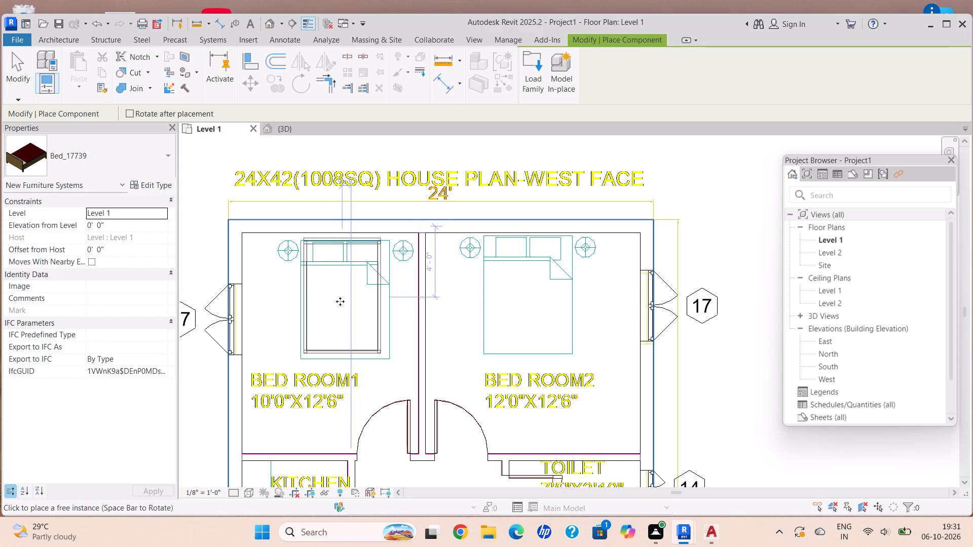
Place a Bed_17739 over the CAD bed in Bedroom2, level with the Bedroom1 bed and about 4'-0" from the top exterior wall.
{"action": "left_click", "coordinate": [530, 295]}
Place a Bed_17739 rotated 180 degrees over the CAD bed in Bedroom3, centred about 4'-0" from the Drawing room partition, and finish placing beds.
{"action": "scroll", "coordinate": [442, 347], "scroll_direction": "down", "scroll_amount": 1}
{"action": "middle_click_drag", "start_coordinate": [442, 347], "coordinate": [435, 172]}
{"action": "scroll", "coordinate": [516, 295], "scroll_direction": "down", "scroll_amount": 2}
{"action": "scroll", "coordinate": [516, 295], "scroll_direction": "up", "scroll_amount": 1}
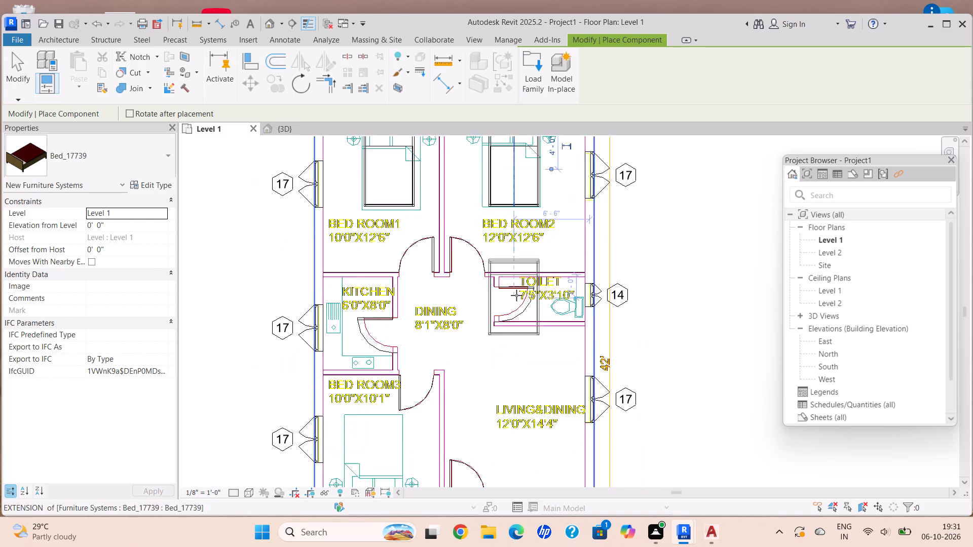
{"action": "middle_click_drag", "start_coordinate": [516, 295], "coordinate": [456, 176]}
{"action": "scroll", "coordinate": [467, 256], "scroll_direction": "down", "scroll_amount": 2}
{"action": "middle_click_drag", "start_coordinate": [472, 265], "coordinate": [454, 201]}
{"action": "scroll", "coordinate": [306, 256], "scroll_direction": "up", "scroll_amount": 2}
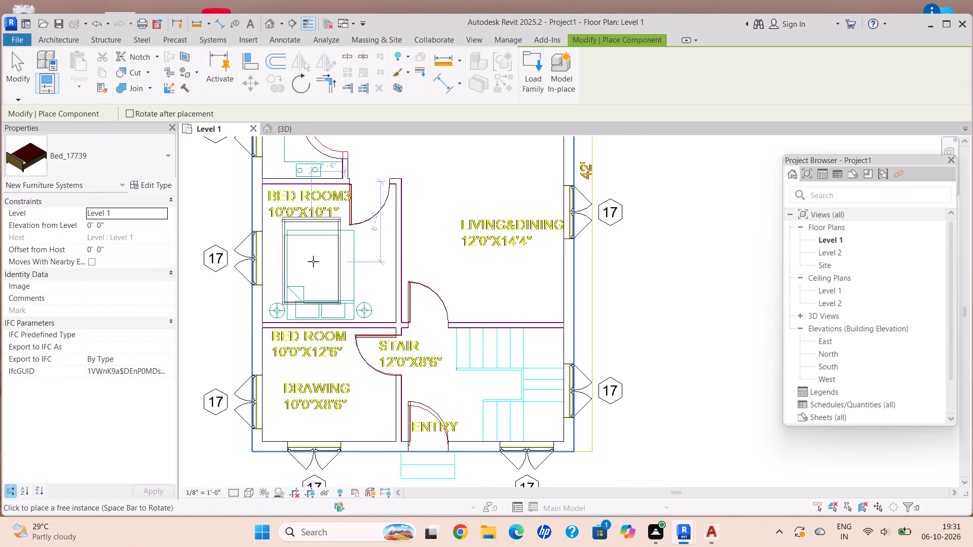
{"action": "scroll", "coordinate": [313, 261], "scroll_direction": "up", "scroll_amount": 1}
{"action": "key", "text": "space"}
{"action": "key", "text": "space"}
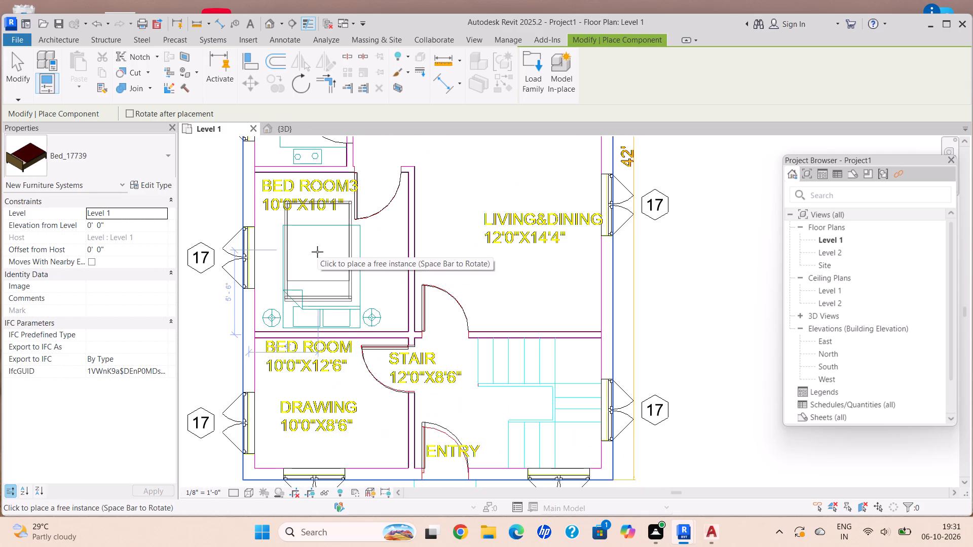
{"action": "scroll", "coordinate": [314, 291], "scroll_direction": "up", "scroll_amount": 2}
{"action": "scroll", "coordinate": [313, 291], "scroll_direction": "down", "scroll_amount": 1}
{"action": "scroll", "coordinate": [312, 290], "scroll_direction": "up", "scroll_amount": 1}
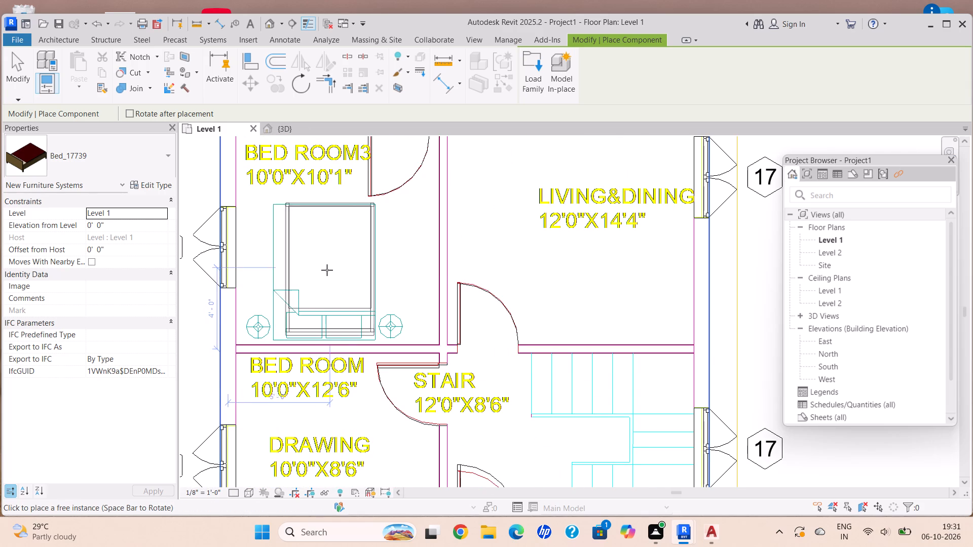
{"action": "left_click", "coordinate": [324, 270]}
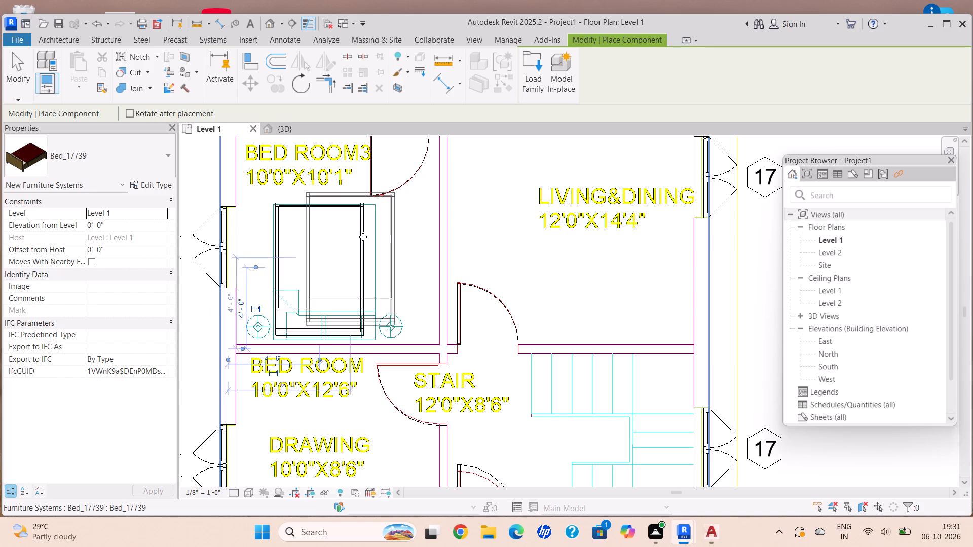
{"action": "scroll", "coordinate": [373, 231], "scroll_direction": "down", "scroll_amount": 3}
{"action": "scroll", "coordinate": [375, 231], "scroll_direction": "up", "scroll_amount": 1}
{"action": "scroll", "coordinate": [375, 231], "scroll_direction": "down", "scroll_amount": 10}
{"action": "middle_click_drag", "start_coordinate": [377, 344], "coordinate": [392, 361]}
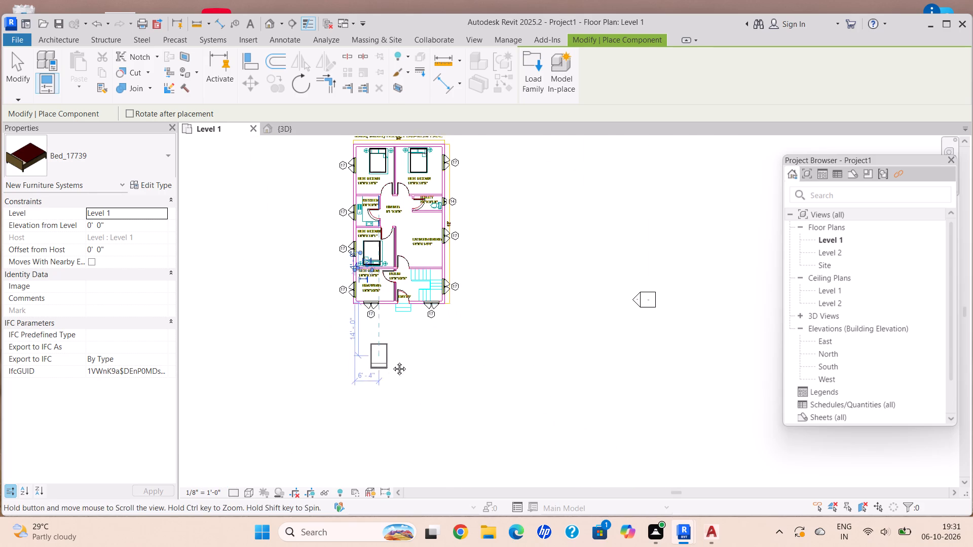
{"action": "middle_click_drag", "start_coordinate": [392, 361], "coordinate": [395, 364]}
{"action": "key", "text": "Escape"}
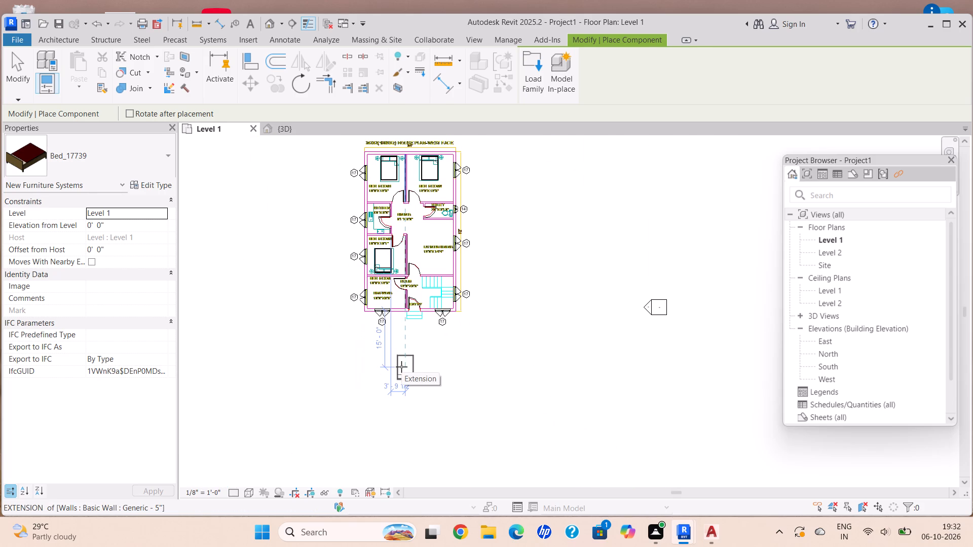
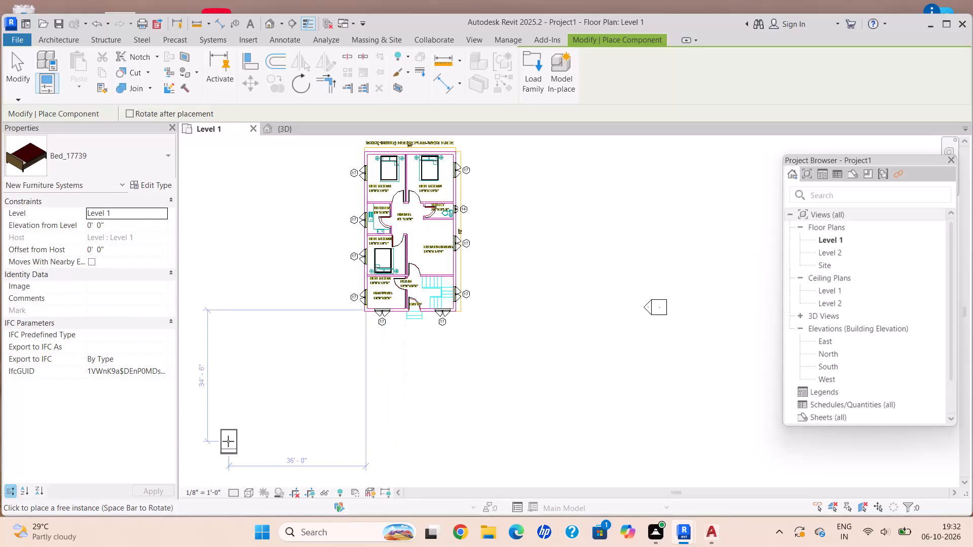
Review the Level 1 plan from the Living & Dining area to the bedrooms, checking the placed beds against the CAD layout.
{"action": "scroll", "coordinate": [396, 241], "scroll_direction": "up", "scroll_amount": 1}
{"action": "scroll", "coordinate": [396, 240], "scroll_direction": "down", "scroll_amount": 1}
{"action": "scroll", "coordinate": [397, 239], "scroll_direction": "up", "scroll_amount": 1}
{"action": "scroll", "coordinate": [397, 238], "scroll_direction": "down", "scroll_amount": 1}
{"action": "scroll", "coordinate": [397, 238], "scroll_direction": "up", "scroll_amount": 2}
{"action": "scroll", "coordinate": [459, 231], "scroll_direction": "up", "scroll_amount": 9}
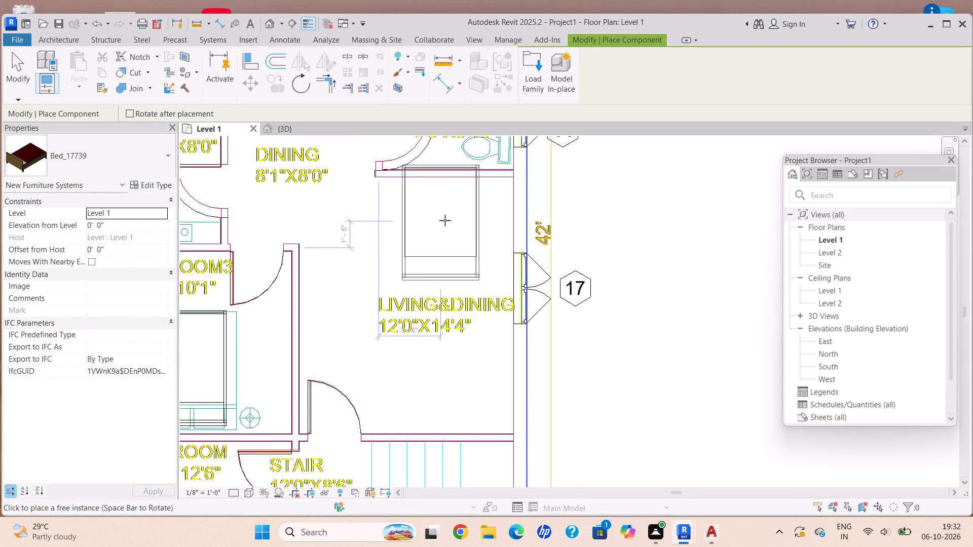
{"action": "scroll", "coordinate": [465, 247], "scroll_direction": "up", "scroll_amount": 2}
{"action": "scroll", "coordinate": [465, 247], "scroll_direction": "down", "scroll_amount": 1}
{"action": "scroll", "coordinate": [465, 247], "scroll_direction": "up", "scroll_amount": 2}
{"action": "scroll", "coordinate": [465, 247], "scroll_direction": "down", "scroll_amount": 4}
{"action": "scroll", "coordinate": [456, 250], "scroll_direction": "up", "scroll_amount": 1}
{"action": "scroll", "coordinate": [456, 250], "scroll_direction": "down", "scroll_amount": 1}
{"action": "scroll", "coordinate": [455, 258], "scroll_direction": "up", "scroll_amount": 1}
{"action": "scroll", "coordinate": [455, 260], "scroll_direction": "down", "scroll_amount": 1}
{"action": "scroll", "coordinate": [455, 261], "scroll_direction": "up", "scroll_amount": 1}
{"action": "scroll", "coordinate": [455, 261], "scroll_direction": "down", "scroll_amount": 7}
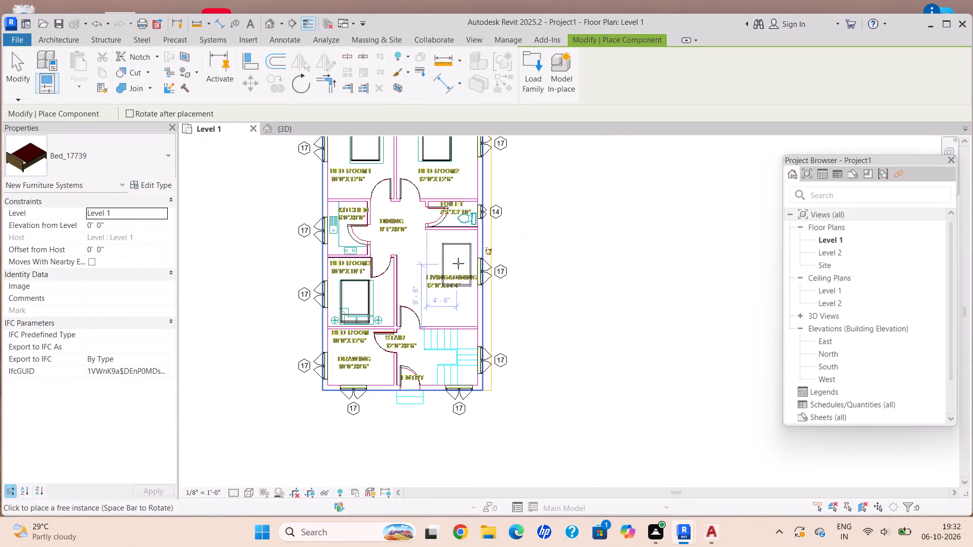
{"action": "middle_click_drag", "start_coordinate": [478, 234], "coordinate": [487, 254]}
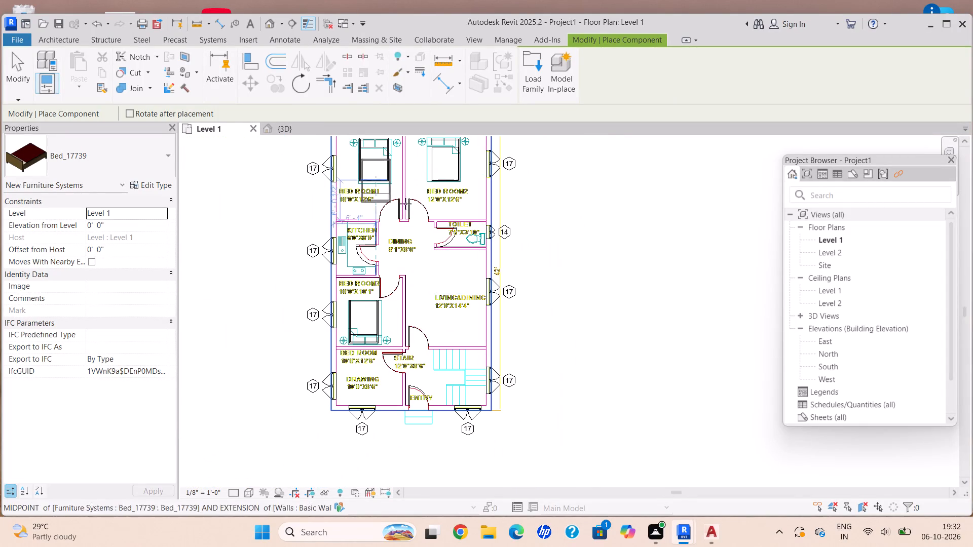
{"action": "scroll", "coordinate": [453, 262], "scroll_direction": "down", "scroll_amount": 1}
{"action": "middle_click_drag", "start_coordinate": [469, 263], "coordinate": [423, 366]}
{"action": "scroll", "coordinate": [424, 249], "scroll_direction": "up", "scroll_amount": 4}
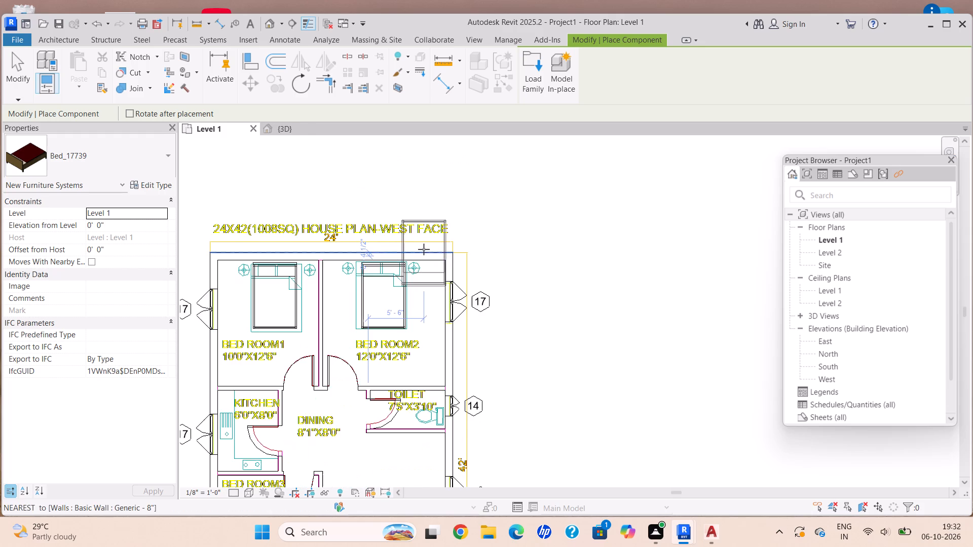
{"action": "scroll", "coordinate": [424, 248], "scroll_direction": "up", "scroll_amount": 5}
{"action": "scroll", "coordinate": [427, 258], "scroll_direction": "down", "scroll_amount": 5}
{"action": "middle_click_drag", "start_coordinate": [396, 319], "coordinate": [437, 233]}
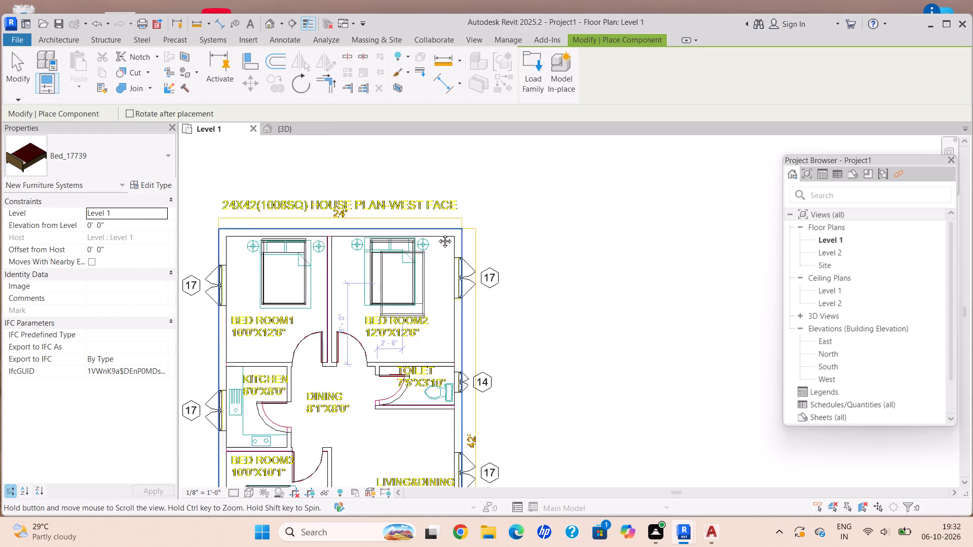
{"action": "middle_click_drag", "start_coordinate": [437, 233], "coordinate": [439, 232]}
{"action": "scroll", "coordinate": [328, 406], "scroll_direction": "down", "scroll_amount": 2}
{"action": "middle_click_drag", "start_coordinate": [344, 435], "coordinate": [414, 373]}
{"action": "scroll", "coordinate": [379, 392], "scroll_direction": "up", "scroll_amount": 1}
{"action": "scroll", "coordinate": [424, 380], "scroll_direction": "down", "scroll_amount": 1}
{"action": "scroll", "coordinate": [456, 404], "scroll_direction": "up", "scroll_amount": 1}
{"action": "middle_click", "coordinate": [446, 332]}
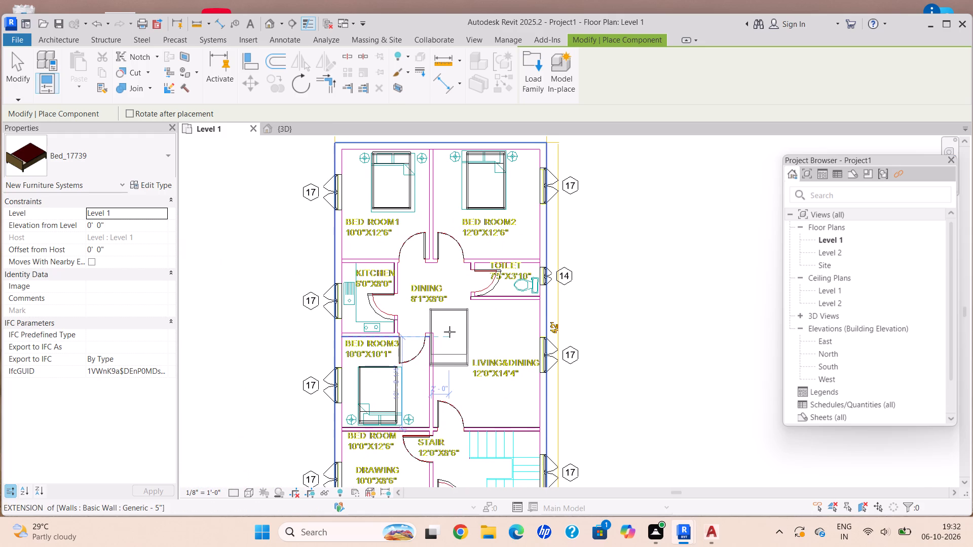
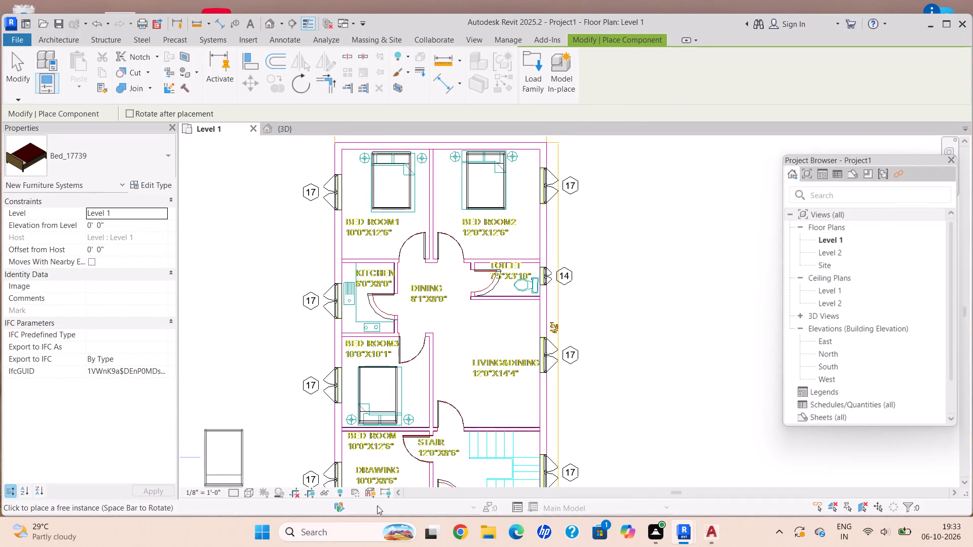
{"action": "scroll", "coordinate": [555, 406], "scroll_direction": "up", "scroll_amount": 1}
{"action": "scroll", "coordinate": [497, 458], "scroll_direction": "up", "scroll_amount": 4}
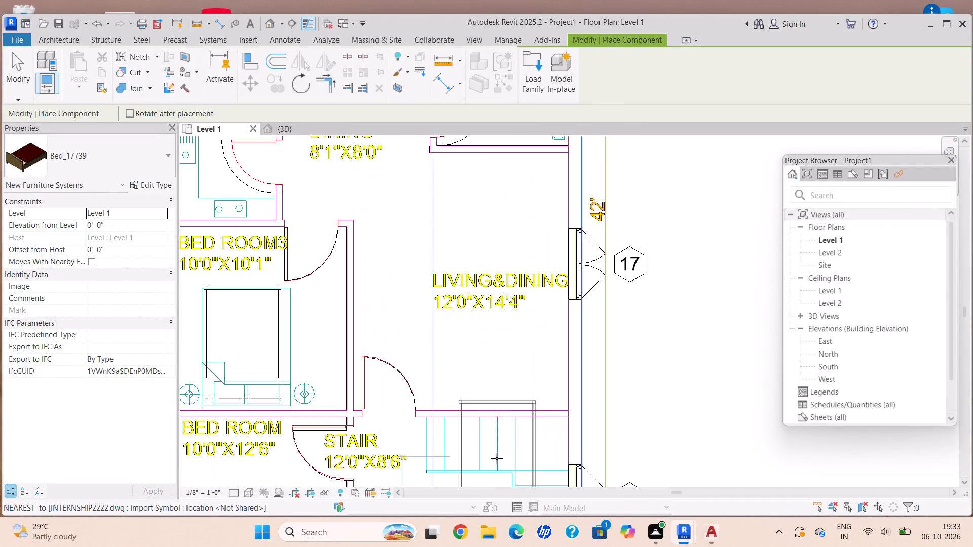
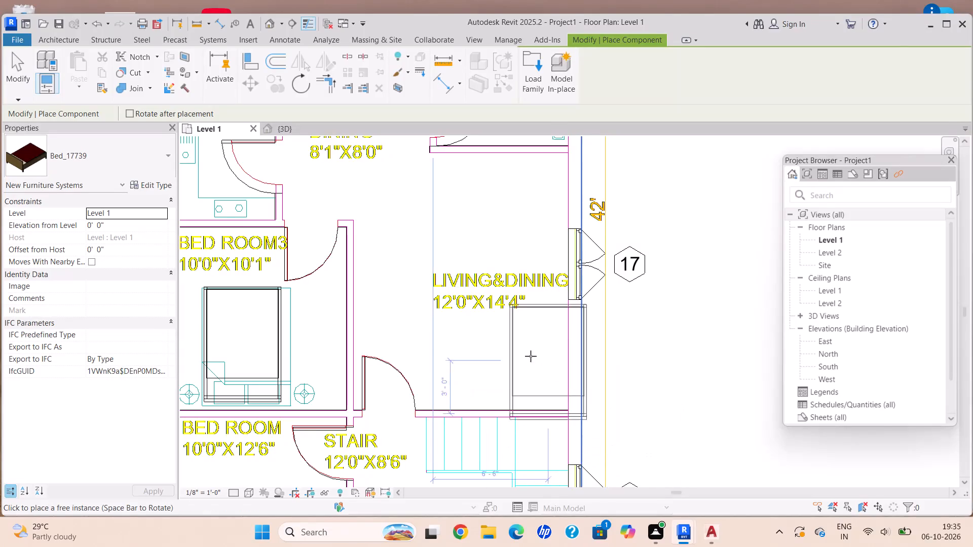
End the bed placement on Level 1 and dismiss the save reminder without saving the project.
{"action": "scroll", "coordinate": [521, 354], "scroll_direction": "down", "scroll_amount": 3}
{"action": "middle_click_drag", "start_coordinate": [525, 353], "coordinate": [547, 362]}
{"action": "key", "text": "Escape"}
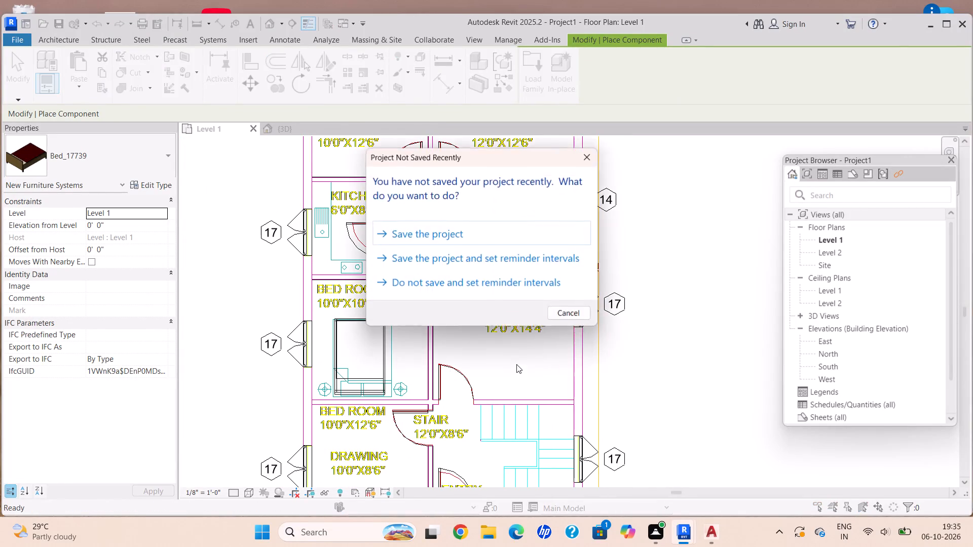
{"action": "key", "text": "Escape"}
{"action": "key", "text": "Escape"}
Review the Level 1 floor plan and examine the CAD stair layout between the living and dining room and the entry.
{"action": "scroll", "coordinate": [473, 263], "scroll_direction": "down", "scroll_amount": 2}
{"action": "middle_click_drag", "start_coordinate": [475, 263], "coordinate": [457, 271]}
{"action": "scroll", "coordinate": [438, 269], "scroll_direction": "down", "scroll_amount": 1}
{"action": "middle_click_drag", "start_coordinate": [437, 269], "coordinate": [438, 291]}
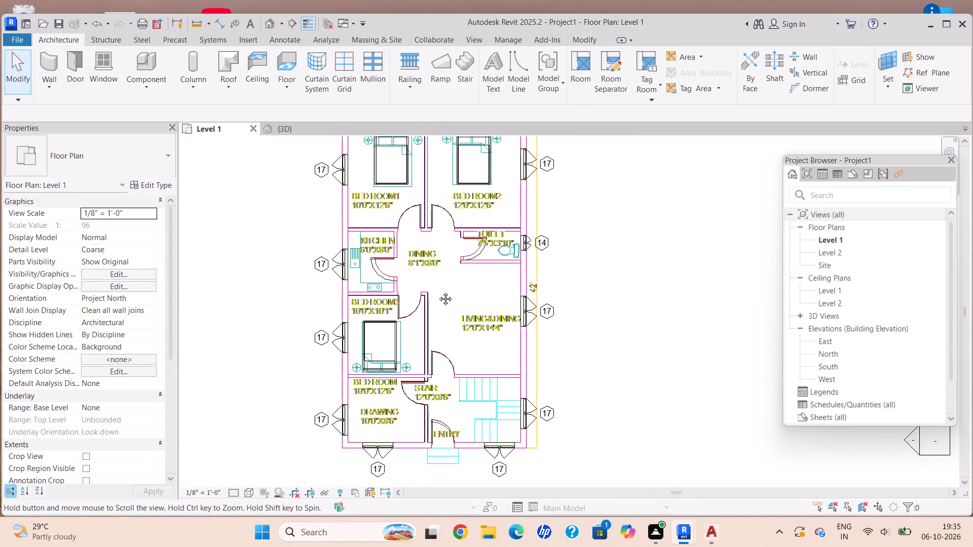
{"action": "middle_click_drag", "start_coordinate": [438, 291], "coordinate": [437, 292]}
{"action": "scroll", "coordinate": [449, 443], "scroll_direction": "up", "scroll_amount": 4}
{"action": "scroll", "coordinate": [546, 420], "scroll_direction": "up", "scroll_amount": 5}
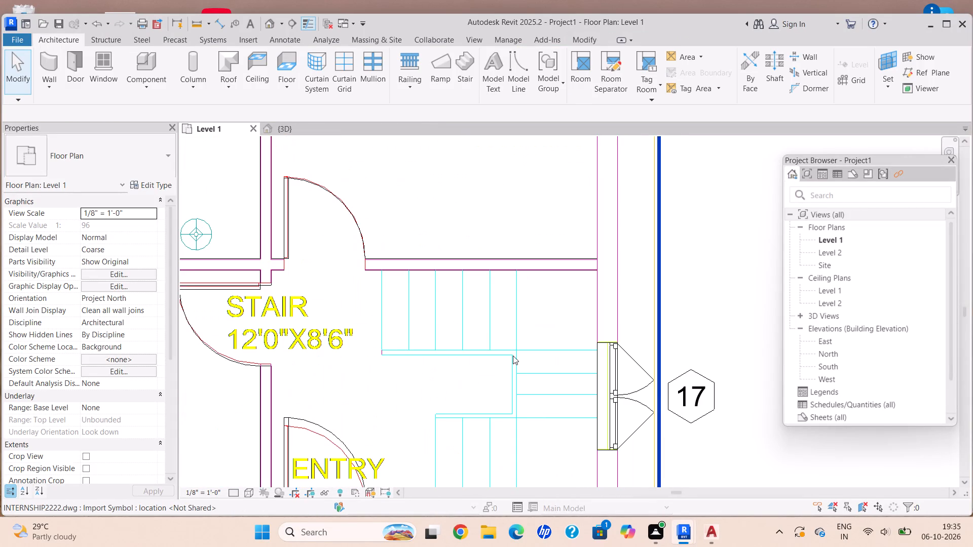
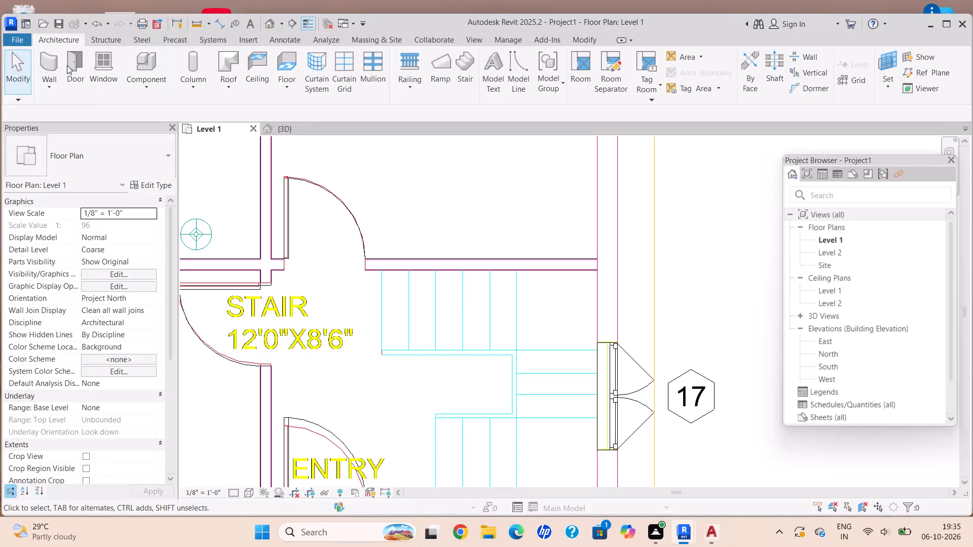
Examine the Level 1 floor plan from the stair and entry up to Bed Room 2 and the toilet beside the dining area.
{"action": "scroll", "coordinate": [274, 296], "scroll_direction": "down", "scroll_amount": 5}
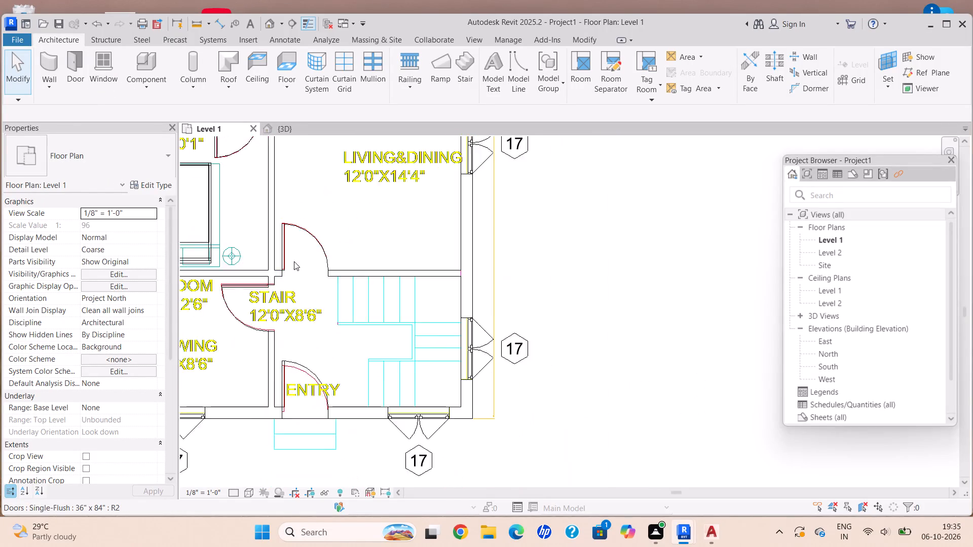
{"action": "scroll", "coordinate": [294, 261], "scroll_direction": "down", "scroll_amount": 7}
{"action": "scroll", "coordinate": [307, 246], "scroll_direction": "up", "scroll_amount": 1}
{"action": "middle_click_drag", "start_coordinate": [312, 253], "coordinate": [333, 320]}
{"action": "scroll", "coordinate": [315, 260], "scroll_direction": "down", "scroll_amount": 2}
{"action": "scroll", "coordinate": [324, 282], "scroll_direction": "up", "scroll_amount": 1}
{"action": "scroll", "coordinate": [382, 198], "scroll_direction": "up", "scroll_amount": 3}
{"action": "scroll", "coordinate": [337, 188], "scroll_direction": "up", "scroll_amount": 1}
{"action": "scroll", "coordinate": [337, 188], "scroll_direction": "down", "scroll_amount": 1}
{"action": "scroll", "coordinate": [337, 188], "scroll_direction": "up", "scroll_amount": 2}
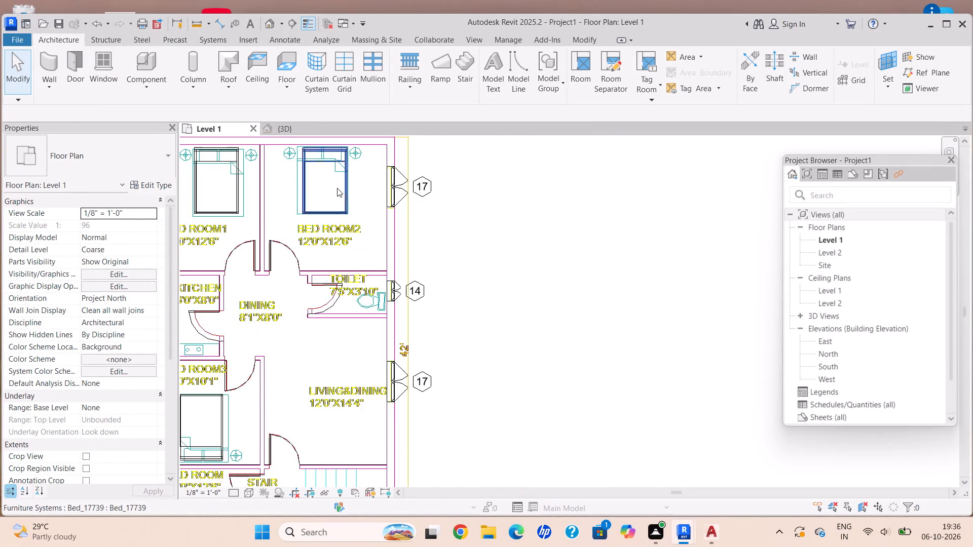
{"action": "scroll", "coordinate": [361, 292], "scroll_direction": "up", "scroll_amount": 3}
{"action": "scroll", "coordinate": [361, 292], "scroll_direction": "down", "scroll_amount": 1}
{"action": "scroll", "coordinate": [361, 292], "scroll_direction": "up", "scroll_amount": 1}
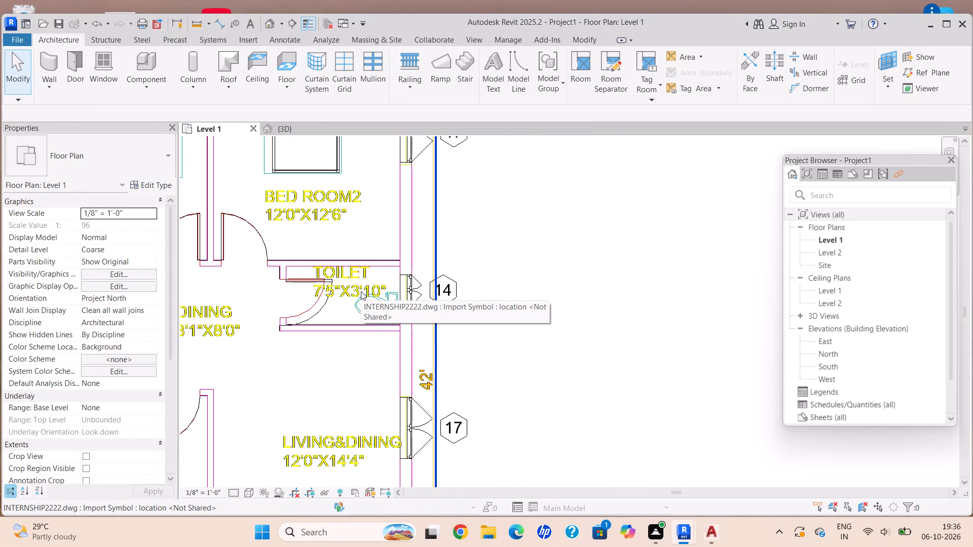
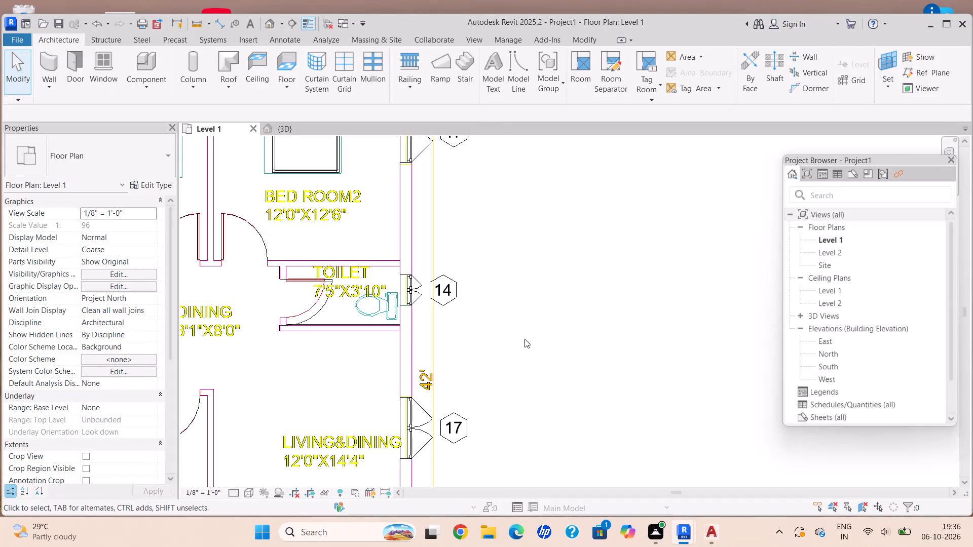
Examine the Level 1 floor plan from the bedrooms, kitchen and toilet through Living & Dining to the stair and entry.
{"action": "scroll", "coordinate": [622, 459], "scroll_direction": "down", "scroll_amount": 1}
{"action": "scroll", "coordinate": [622, 460], "scroll_direction": "up", "scroll_amount": 1}
{"action": "scroll", "coordinate": [454, 375], "scroll_direction": "down", "scroll_amount": 3}
{"action": "middle_click_drag", "start_coordinate": [415, 313], "coordinate": [450, 376]}
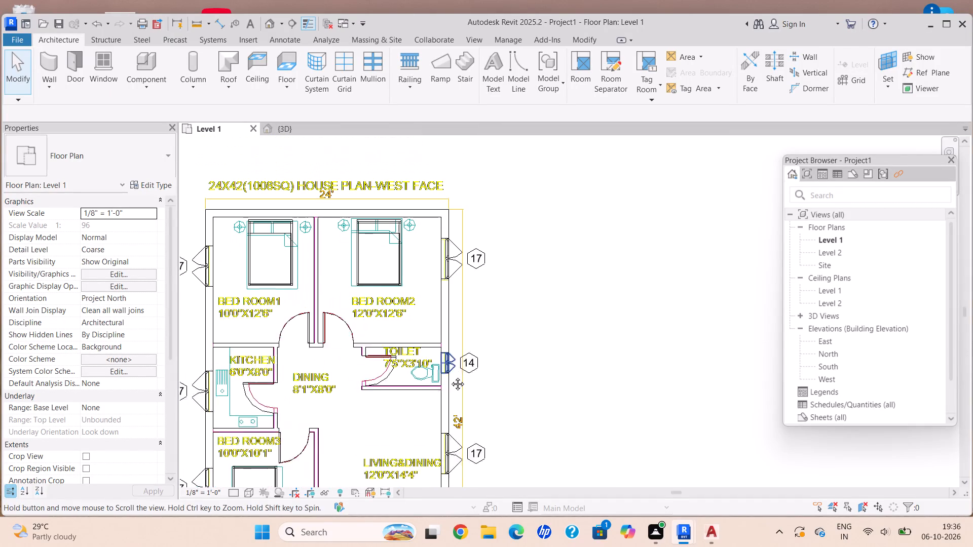
{"action": "middle_click_drag", "start_coordinate": [450, 376], "coordinate": [449, 375]}
{"action": "middle_click_drag", "start_coordinate": [421, 363], "coordinate": [505, 245]}
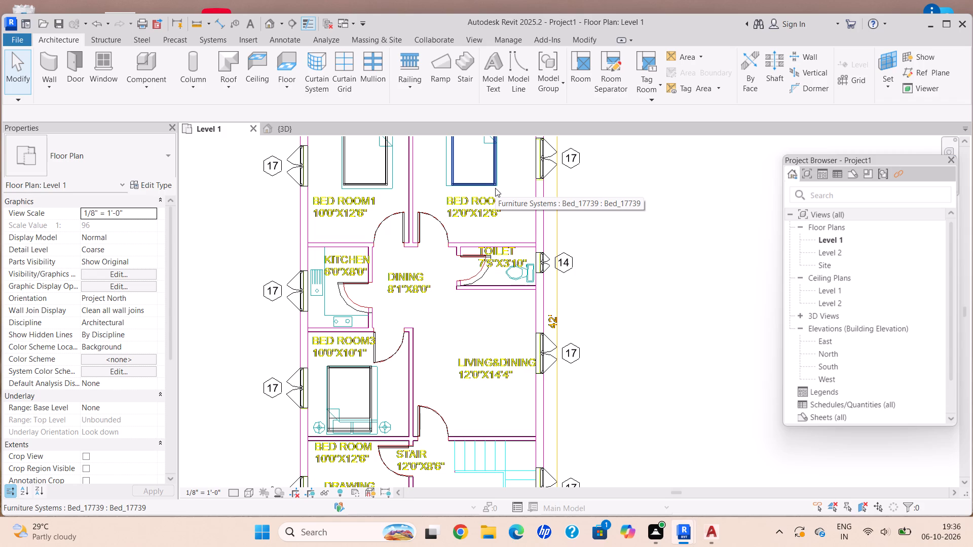
{"action": "scroll", "coordinate": [395, 315], "scroll_direction": "down", "scroll_amount": 5}
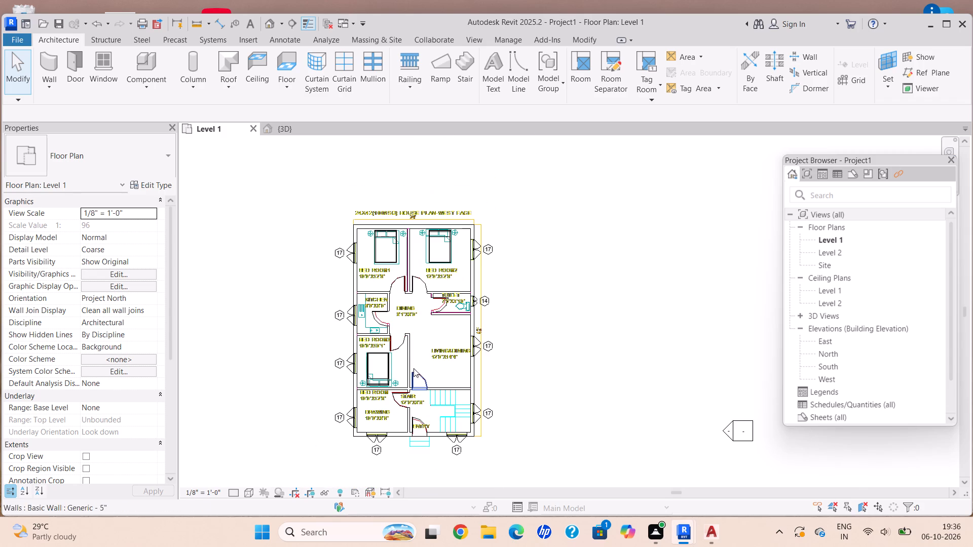
{"action": "scroll", "coordinate": [465, 235], "scroll_direction": "up", "scroll_amount": 3}
{"action": "scroll", "coordinate": [362, 262], "scroll_direction": "up", "scroll_amount": 4}
{"action": "scroll", "coordinate": [443, 330], "scroll_direction": "down", "scroll_amount": 4}
{"action": "middle_click_drag", "start_coordinate": [444, 335], "coordinate": [472, 226]}
{"action": "scroll", "coordinate": [471, 229], "scroll_direction": "up", "scroll_amount": 1}
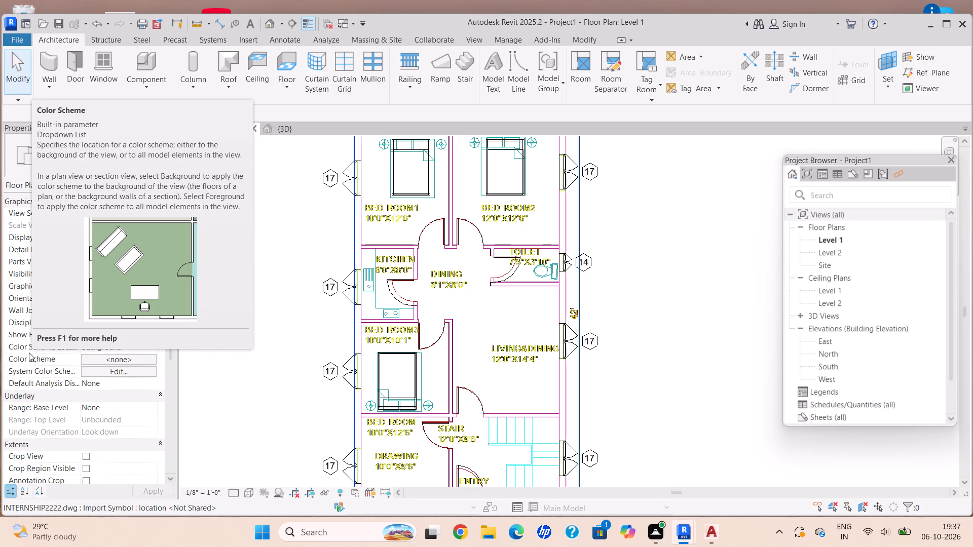
{"action": "scroll", "coordinate": [463, 546], "scroll_direction": "down", "scroll_amount": 7}
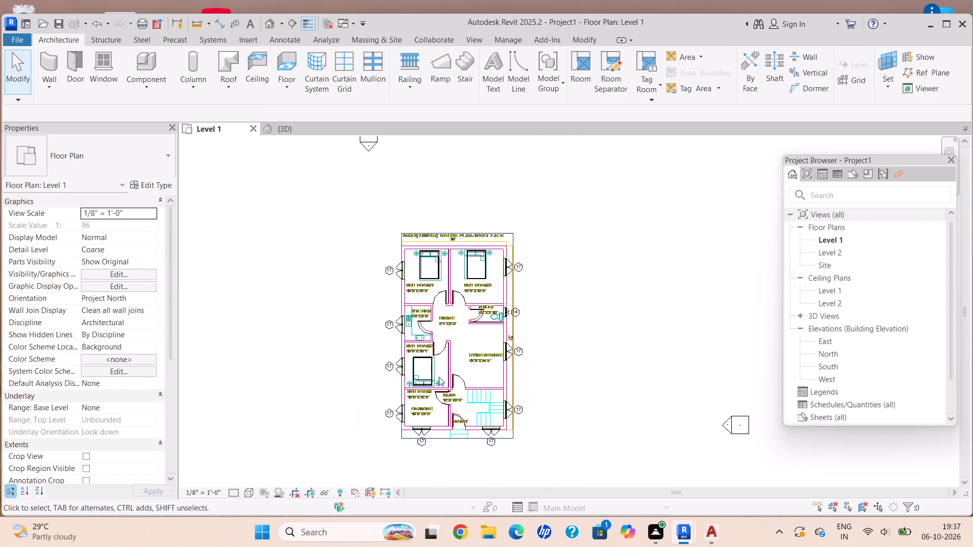
{"action": "scroll", "coordinate": [429, 204], "scroll_direction": "down", "scroll_amount": 2}
{"action": "middle_click_drag", "start_coordinate": [454, 299], "coordinate": [196, 128]}
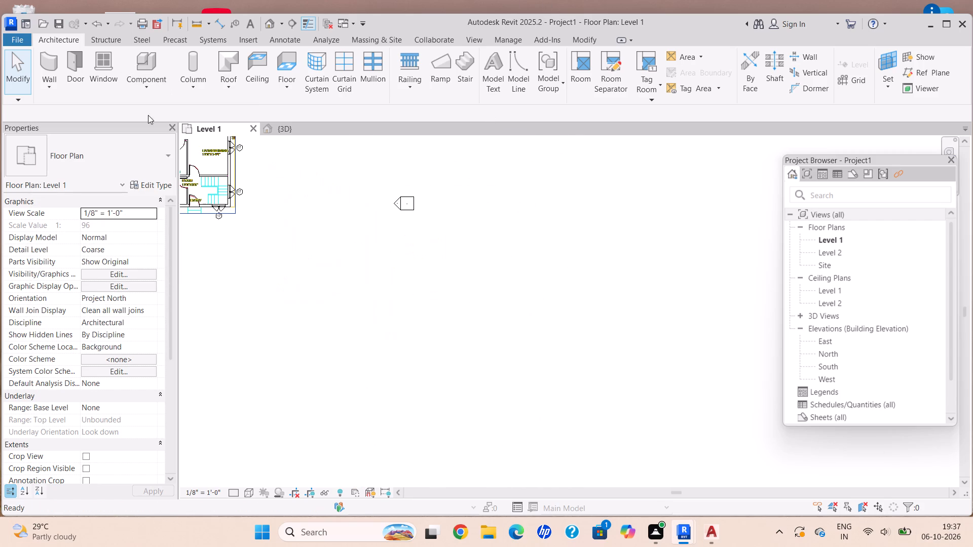
{"action": "middle_click_drag", "start_coordinate": [347, 210], "coordinate": [619, 345]}
{"action": "scroll", "coordinate": [560, 330], "scroll_direction": "up", "scroll_amount": 1}
{"action": "scroll", "coordinate": [620, 336], "scroll_direction": "down", "scroll_amount": 1}
{"action": "scroll", "coordinate": [438, 220], "scroll_direction": "up", "scroll_amount": 1}
{"action": "scroll", "coordinate": [435, 215], "scroll_direction": "down", "scroll_amount": 1}
{"action": "scroll", "coordinate": [434, 214], "scroll_direction": "up", "scroll_amount": 3}
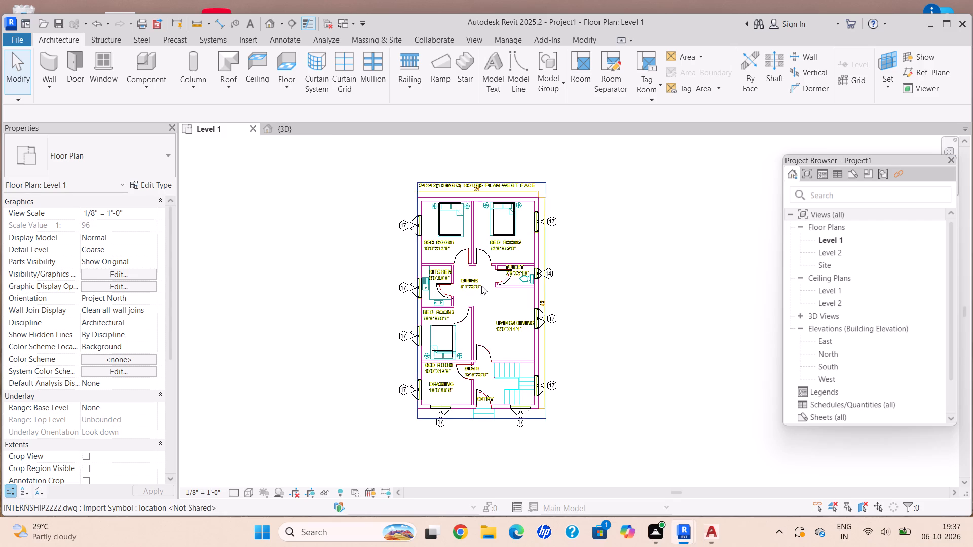
{"action": "scroll", "coordinate": [564, 295], "scroll_direction": "up", "scroll_amount": 5}
{"action": "scroll", "coordinate": [427, 420], "scroll_direction": "up", "scroll_amount": 1}
{"action": "scroll", "coordinate": [372, 353], "scroll_direction": "down", "scroll_amount": 2}
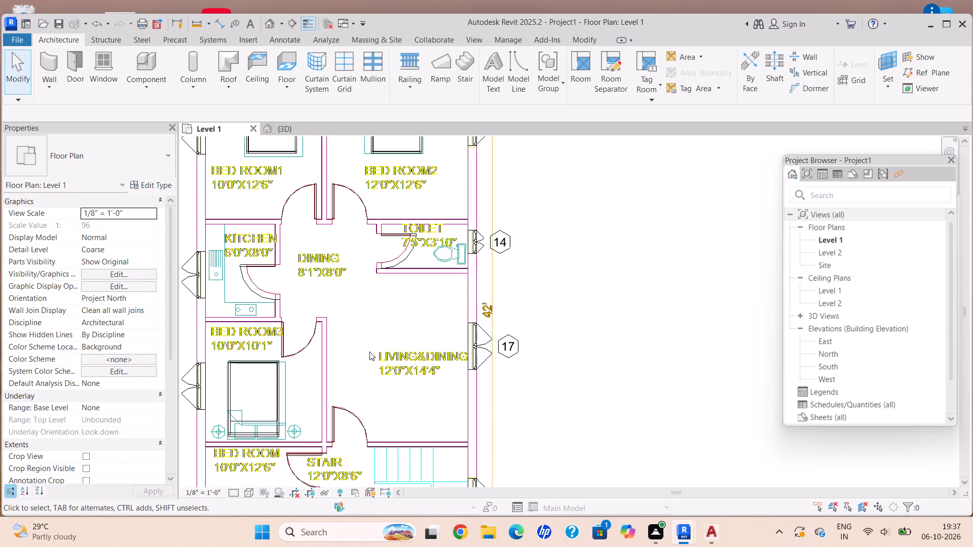
{"action": "scroll", "coordinate": [369, 351], "scroll_direction": "down", "scroll_amount": 3}
{"action": "scroll", "coordinate": [327, 308], "scroll_direction": "up", "scroll_amount": 1}
{"action": "scroll", "coordinate": [327, 308], "scroll_direction": "down", "scroll_amount": 3}
{"action": "middle_click_drag", "start_coordinate": [342, 320], "coordinate": [367, 335]}
{"action": "scroll", "coordinate": [360, 330], "scroll_direction": "up", "scroll_amount": 2}
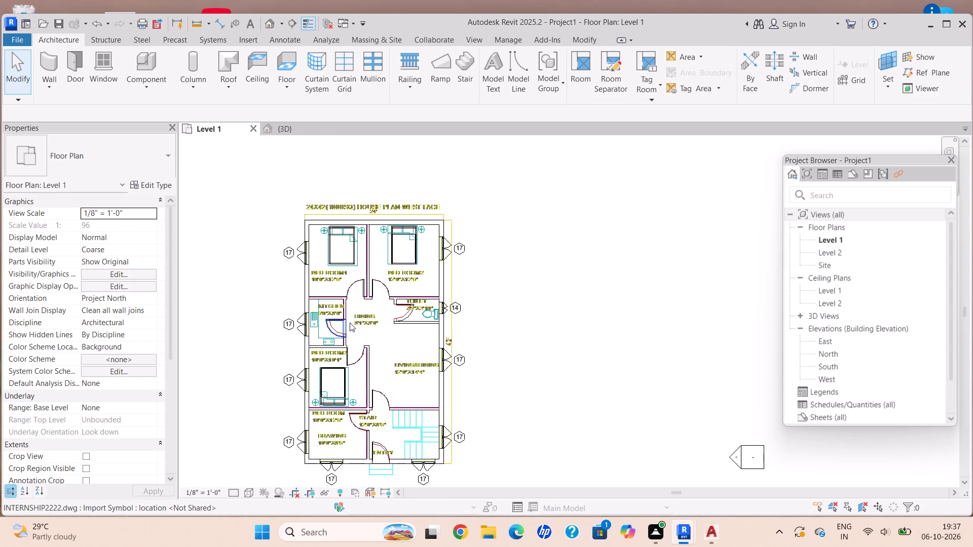
{"action": "scroll", "coordinate": [320, 358], "scroll_direction": "up", "scroll_amount": 2}
{"action": "scroll", "coordinate": [318, 359], "scroll_direction": "down", "scroll_amount": 1}
{"action": "scroll", "coordinate": [317, 359], "scroll_direction": "up", "scroll_amount": 2}
{"action": "middle_click_drag", "start_coordinate": [411, 437], "coordinate": [357, 393]}
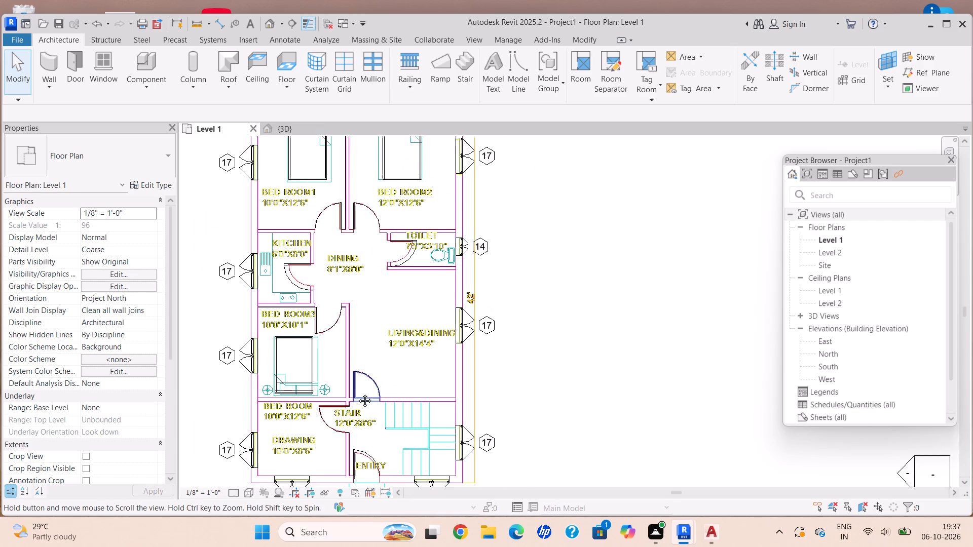
{"action": "middle_click_drag", "start_coordinate": [357, 393], "coordinate": [355, 390]}
{"action": "scroll", "coordinate": [460, 447], "scroll_direction": "up", "scroll_amount": 4}
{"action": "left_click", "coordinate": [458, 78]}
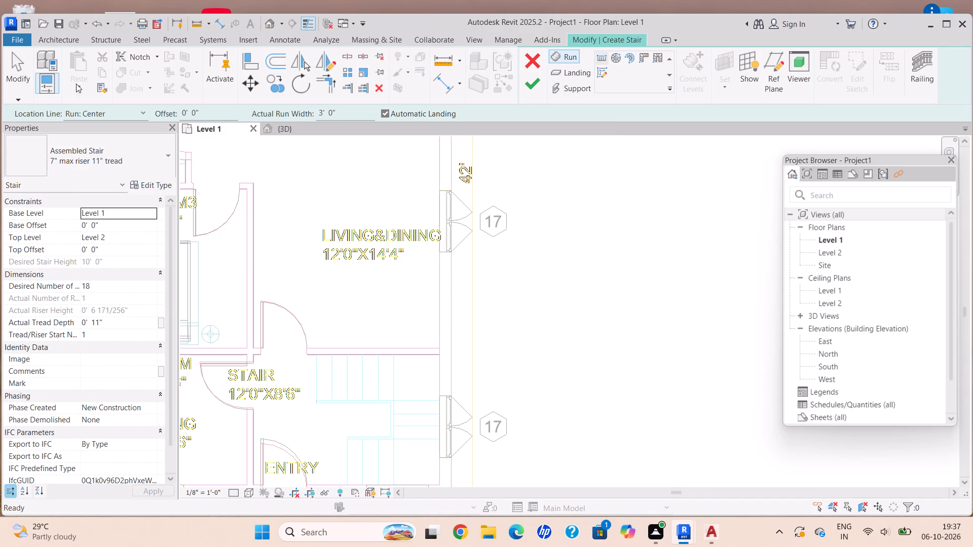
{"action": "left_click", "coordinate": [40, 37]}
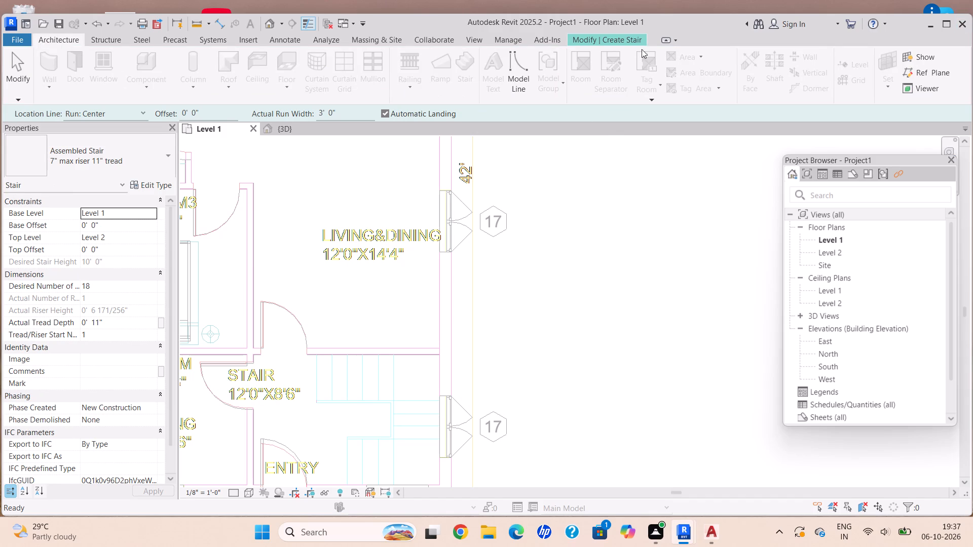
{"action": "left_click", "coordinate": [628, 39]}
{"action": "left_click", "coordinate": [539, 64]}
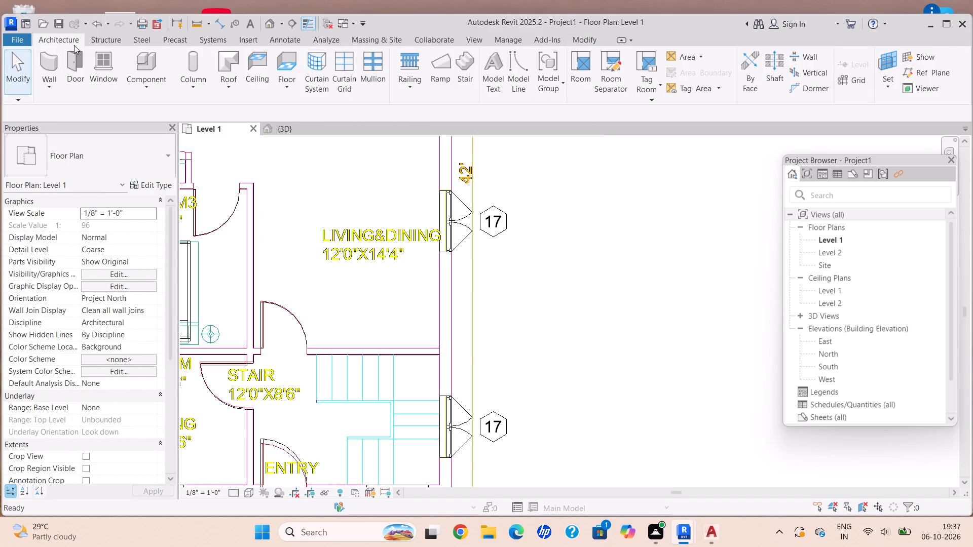
Start drawing a Generic - 5" wall up to Level 2 in the empty area outside the Living & Dining room's window wall.
{"action": "left_click_drag", "start_coordinate": [41, 87], "coordinate": [47, 87]}
{"action": "left_click", "coordinate": [80, 105]}
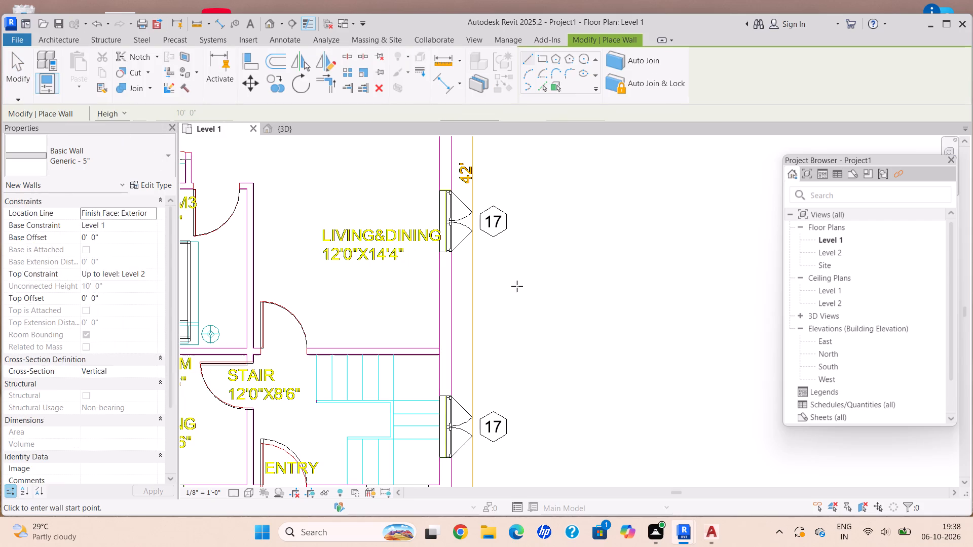
{"action": "left_click", "coordinate": [519, 293]}
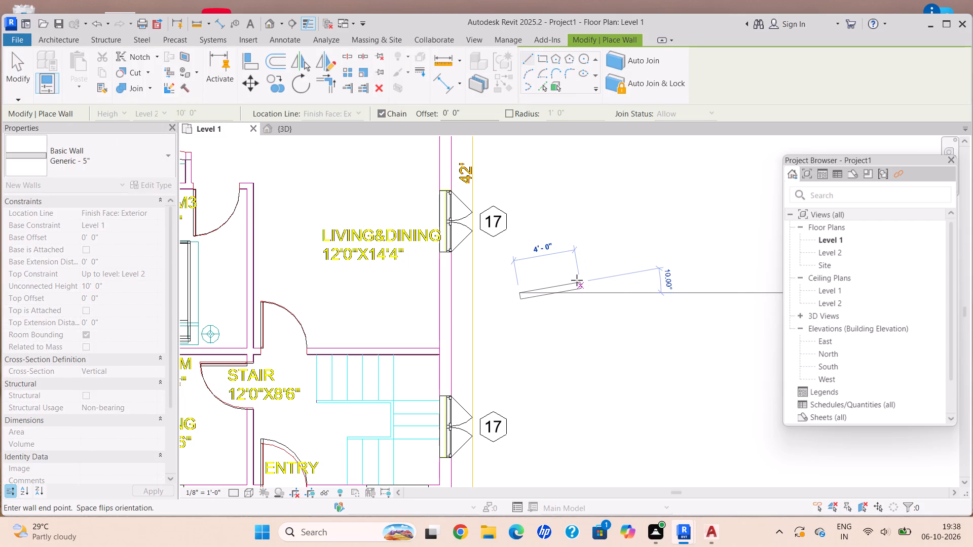
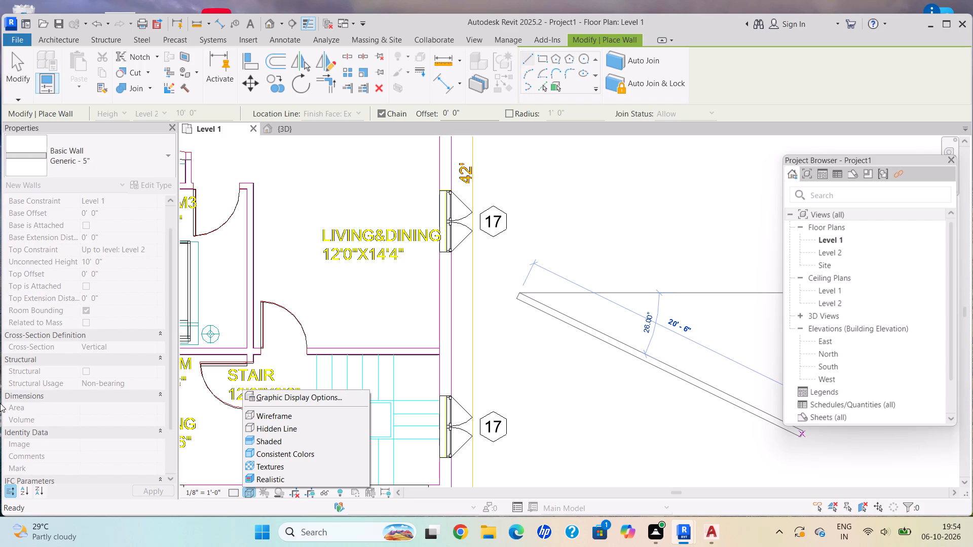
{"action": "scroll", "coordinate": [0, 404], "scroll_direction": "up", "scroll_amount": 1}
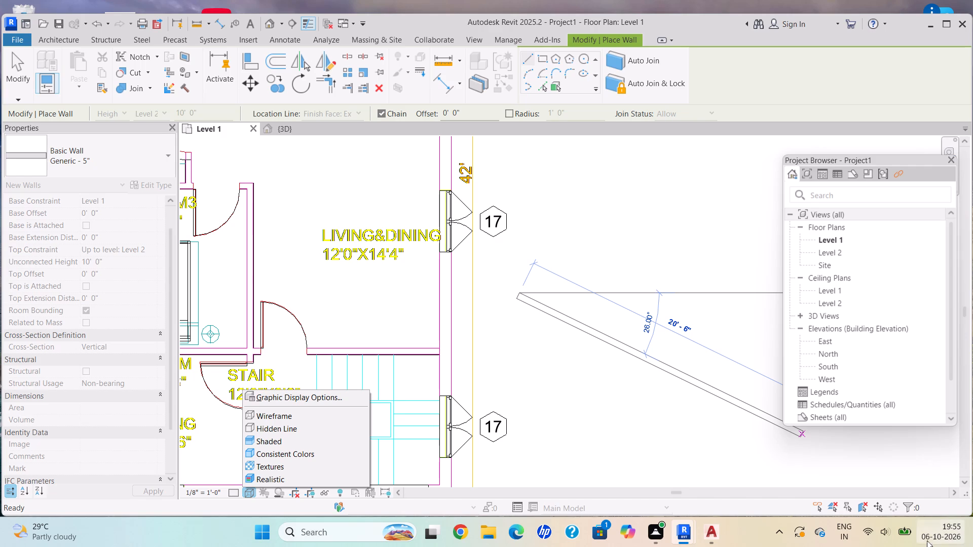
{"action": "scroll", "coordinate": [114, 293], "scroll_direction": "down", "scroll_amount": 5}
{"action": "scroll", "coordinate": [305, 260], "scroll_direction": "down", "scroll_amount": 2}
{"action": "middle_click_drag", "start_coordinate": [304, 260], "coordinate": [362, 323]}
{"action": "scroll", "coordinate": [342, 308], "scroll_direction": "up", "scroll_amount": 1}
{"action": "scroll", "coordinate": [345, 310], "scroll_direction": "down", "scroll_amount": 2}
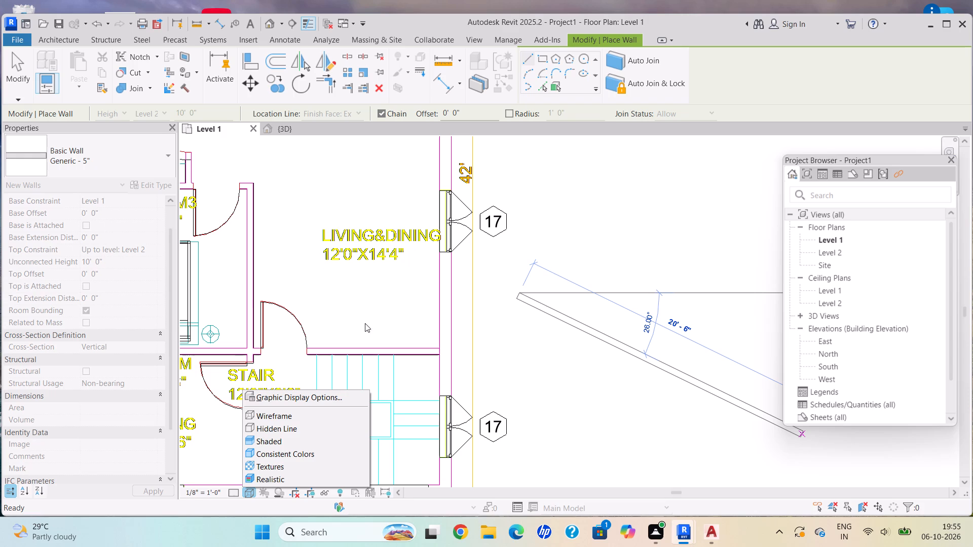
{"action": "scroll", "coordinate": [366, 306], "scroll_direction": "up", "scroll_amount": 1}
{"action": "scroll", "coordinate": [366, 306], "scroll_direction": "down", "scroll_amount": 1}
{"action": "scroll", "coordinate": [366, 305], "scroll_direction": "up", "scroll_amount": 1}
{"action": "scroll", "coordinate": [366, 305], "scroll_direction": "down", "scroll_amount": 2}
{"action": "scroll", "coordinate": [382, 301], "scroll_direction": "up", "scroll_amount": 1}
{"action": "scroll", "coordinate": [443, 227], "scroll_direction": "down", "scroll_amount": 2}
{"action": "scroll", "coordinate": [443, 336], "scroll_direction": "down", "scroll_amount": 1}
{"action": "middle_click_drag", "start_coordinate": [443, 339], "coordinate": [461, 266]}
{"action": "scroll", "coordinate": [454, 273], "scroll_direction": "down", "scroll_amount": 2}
Set the visual style of the Level 1 floor plan to Shaded.
{"action": "left_click", "coordinate": [278, 443]}
{"action": "scroll", "coordinate": [396, 363], "scroll_direction": "down", "scroll_amount": 1}
{"action": "scroll", "coordinate": [397, 364], "scroll_direction": "up", "scroll_amount": 1}
{"action": "scroll", "coordinate": [397, 365], "scroll_direction": "down", "scroll_amount": 3}
{"action": "scroll", "coordinate": [397, 365], "scroll_direction": "up", "scroll_amount": 1}
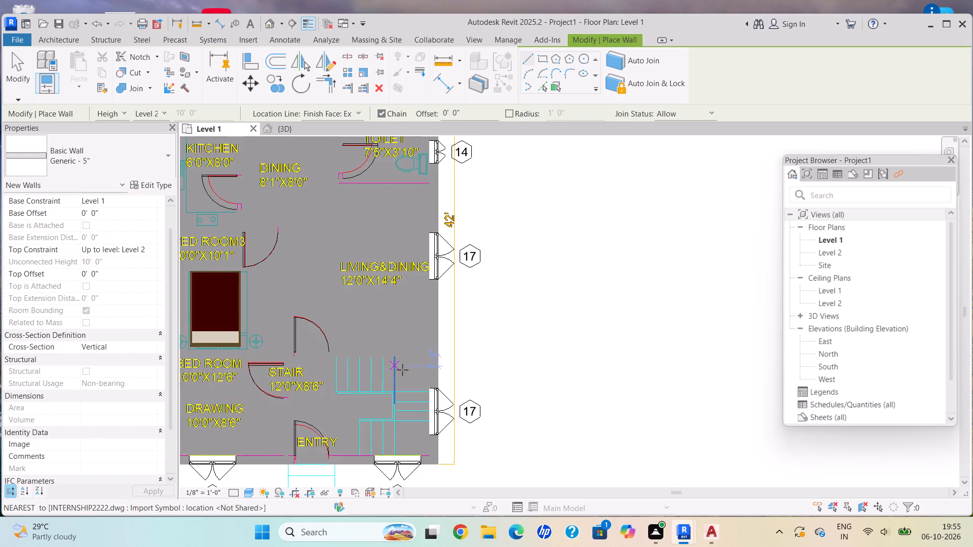
{"action": "middle_click_drag", "start_coordinate": [406, 373], "coordinate": [451, 404]}
Examine the house in the 3D view against the Level 1 plan, checking the exterior walls, windows, corners and entry side.
{"action": "left_click", "coordinate": [300, 129]}
{"action": "scroll", "coordinate": [313, 324], "scroll_direction": "up", "scroll_amount": 3}
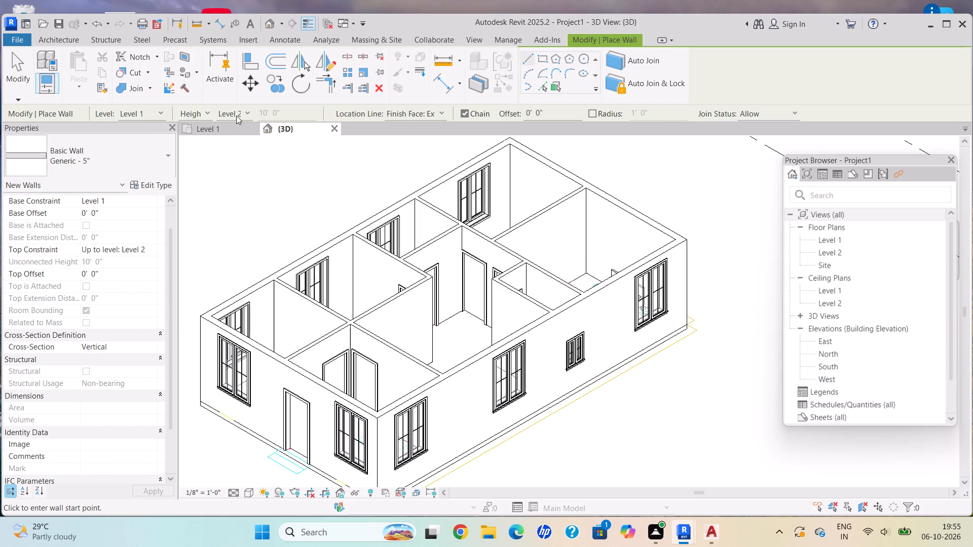
{"action": "left_click", "coordinate": [228, 131]}
{"action": "scroll", "coordinate": [386, 262], "scroll_direction": "down", "scroll_amount": 3}
{"action": "scroll", "coordinate": [353, 270], "scroll_direction": "up", "scroll_amount": 4}
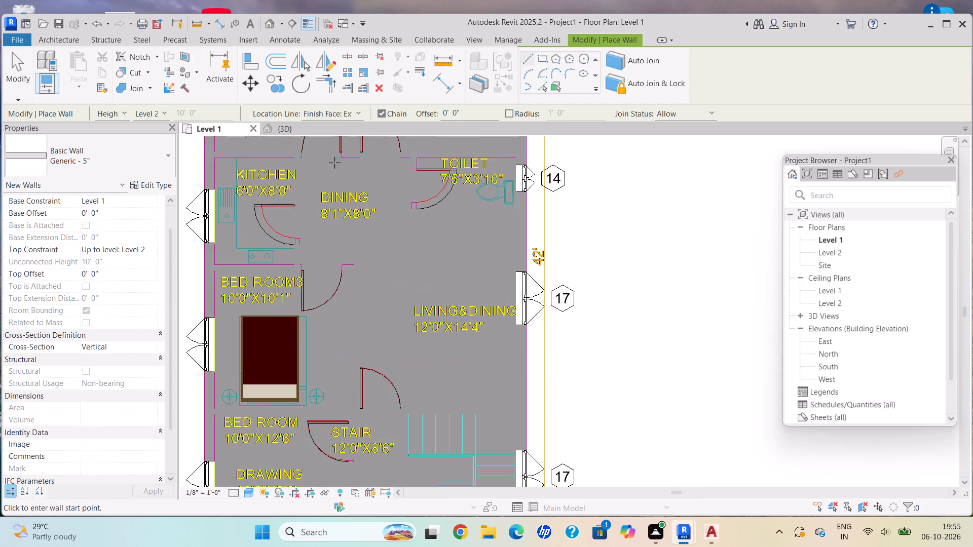
{"action": "left_click", "coordinate": [308, 125]}
{"action": "scroll", "coordinate": [327, 331], "scroll_direction": "up", "scroll_amount": 1}
{"action": "scroll", "coordinate": [333, 340], "scroll_direction": "down", "scroll_amount": 3}
{"action": "scroll", "coordinate": [383, 484], "scroll_direction": "up", "scroll_amount": 4}
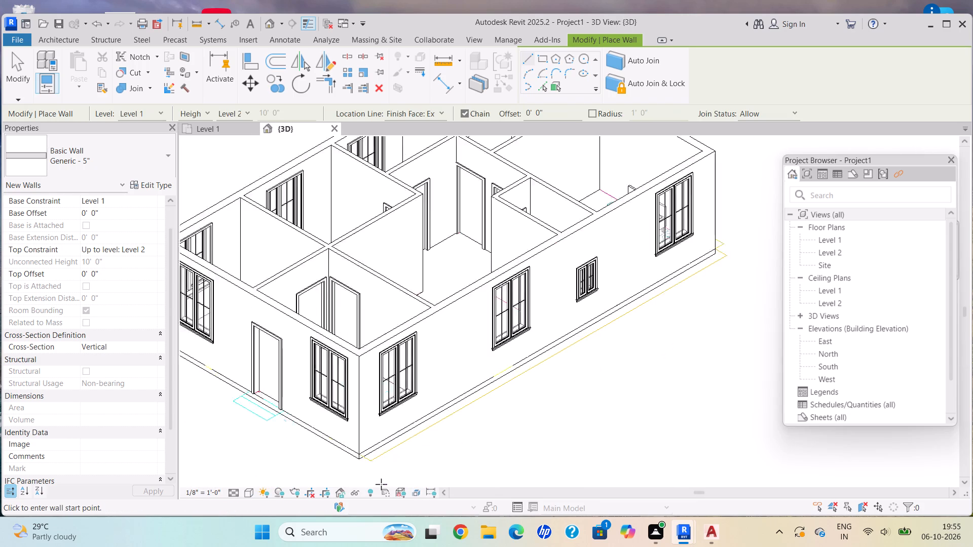
{"action": "scroll", "coordinate": [381, 484], "scroll_direction": "up", "scroll_amount": 2}
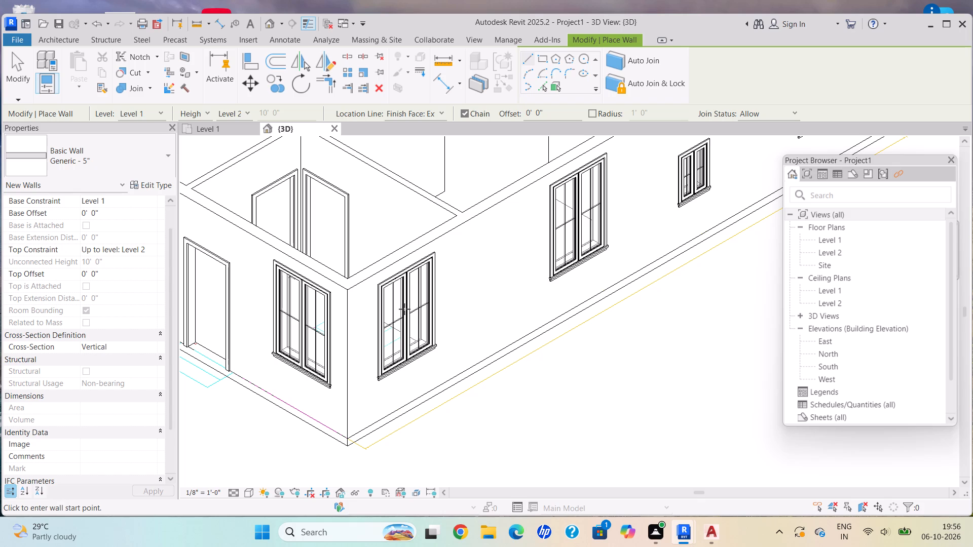
{"action": "scroll", "coordinate": [301, 325], "scroll_direction": "down", "scroll_amount": 1}
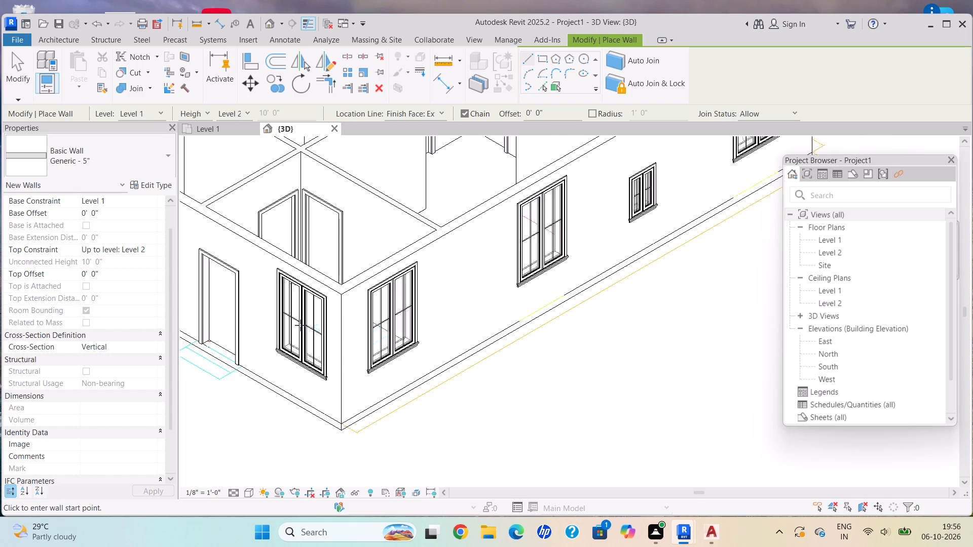
{"action": "scroll", "coordinate": [301, 325], "scroll_direction": "down", "scroll_amount": 2}
{"action": "middle_click_drag", "start_coordinate": [302, 314], "coordinate": [351, 388]}
{"action": "scroll", "coordinate": [392, 411], "scroll_direction": "down", "scroll_amount": 1}
{"action": "scroll", "coordinate": [392, 411], "scroll_direction": "up", "scroll_amount": 2}
{"action": "middle_click_drag", "start_coordinate": [468, 432], "coordinate": [455, 396]}
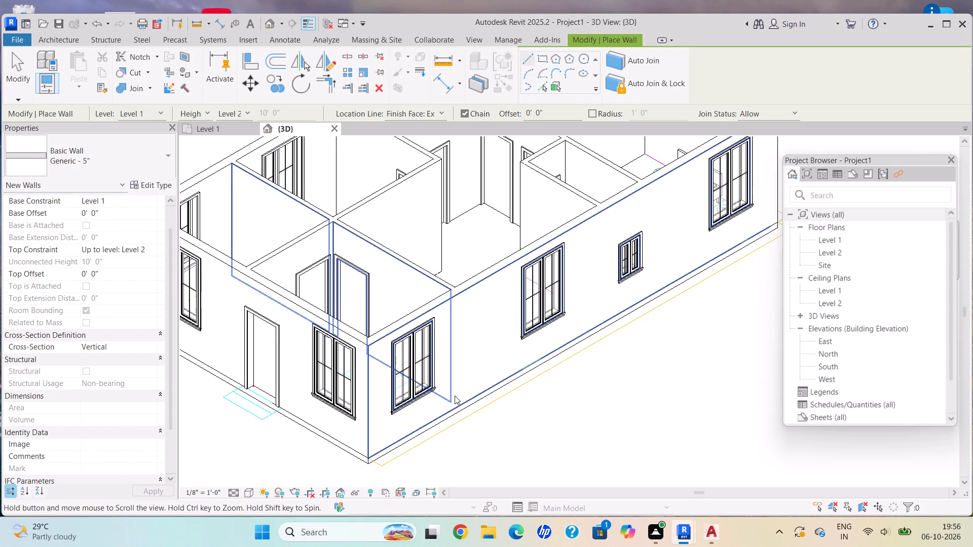
{"action": "middle_click_drag", "start_coordinate": [455, 396], "coordinate": [455, 396]}
{"action": "scroll", "coordinate": [364, 473], "scroll_direction": "up", "scroll_amount": 6}
{"action": "scroll", "coordinate": [362, 442], "scroll_direction": "down", "scroll_amount": 2}
{"action": "scroll", "coordinate": [362, 442], "scroll_direction": "up", "scroll_amount": 1}
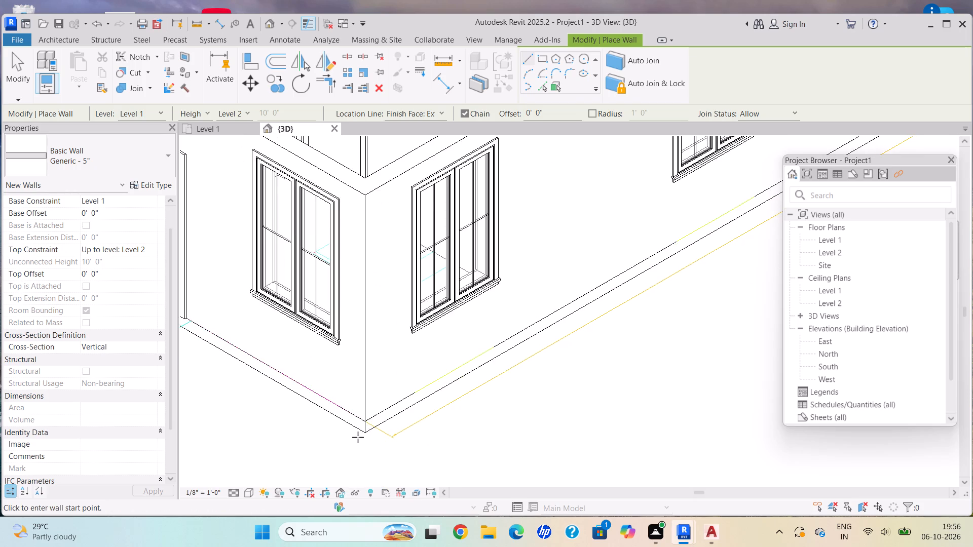
{"action": "scroll", "coordinate": [357, 437], "scroll_direction": "up", "scroll_amount": 1, "text": "shift"}
{"action": "middle_click_drag", "start_coordinate": [356, 436], "coordinate": [330, 371], "text": "shift"}
{"action": "scroll", "coordinate": [322, 358], "scroll_direction": "down", "scroll_amount": 6}
{"action": "scroll", "coordinate": [319, 354], "scroll_direction": "up", "scroll_amount": 1}
{"action": "scroll", "coordinate": [319, 354], "scroll_direction": "down", "scroll_amount": 5}
{"action": "middle_click_drag", "start_coordinate": [317, 344], "coordinate": [501, 375], "text": "shift"}
{"action": "middle_click_drag", "start_coordinate": [311, 314], "coordinate": [495, 449]}
{"action": "scroll", "coordinate": [509, 363], "scroll_direction": "up", "scroll_amount": 5}
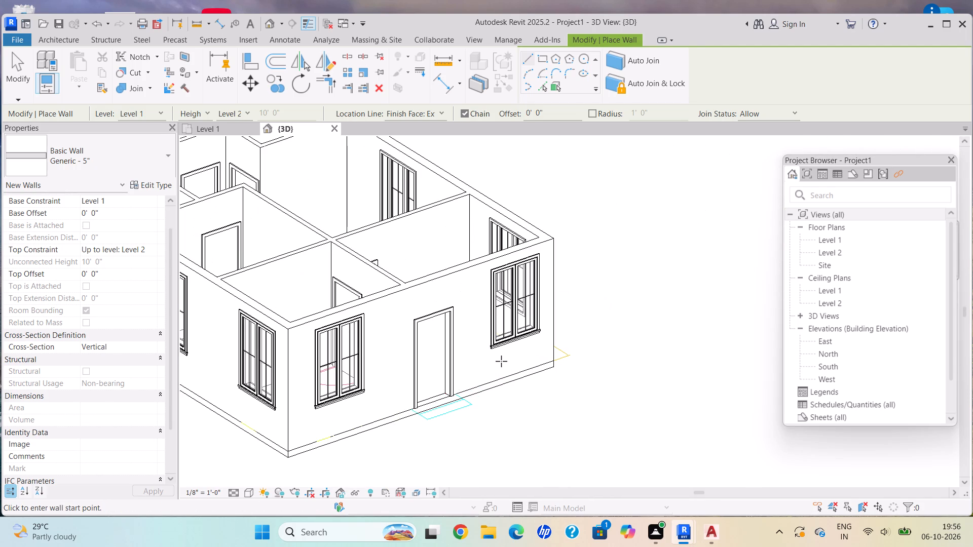
{"action": "scroll", "coordinate": [446, 394], "scroll_direction": "up", "scroll_amount": 1}
{"action": "middle_click_drag", "start_coordinate": [450, 397], "coordinate": [269, 389], "text": "shift"}
{"action": "scroll", "coordinate": [464, 368], "scroll_direction": "down", "scroll_amount": 4}
{"action": "middle_click_drag", "start_coordinate": [466, 368], "coordinate": [437, 250]}
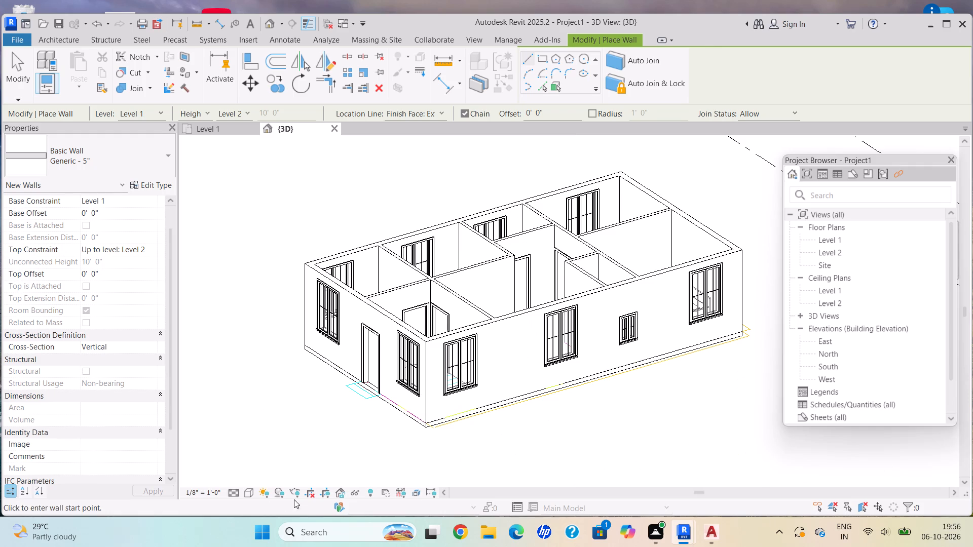
Set the visual style of the 3D view to Shaded.
{"action": "left_click", "coordinate": [246, 496]}
{"action": "left_click", "coordinate": [285, 439]}
Examine the shaded 3D house model from around its exterior, the entry facade and above the open rooms.
{"action": "scroll", "coordinate": [432, 401], "scroll_direction": "up", "scroll_amount": 1}
{"action": "scroll", "coordinate": [433, 401], "scroll_direction": "down", "scroll_amount": 3}
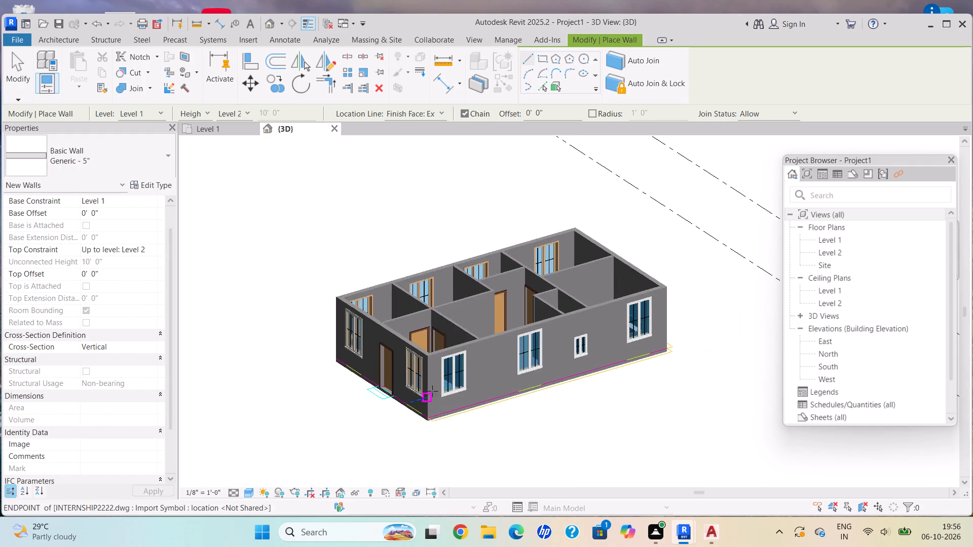
{"action": "middle_click_drag", "start_coordinate": [432, 391], "coordinate": [480, 450], "text": "shift"}
{"action": "scroll", "coordinate": [428, 260], "scroll_direction": "up", "scroll_amount": 6}
{"action": "scroll", "coordinate": [416, 309], "scroll_direction": "down", "scroll_amount": 1}
{"action": "scroll", "coordinate": [417, 338], "scroll_direction": "up", "scroll_amount": 1}
{"action": "middle_click_drag", "start_coordinate": [417, 338], "coordinate": [561, 157]}
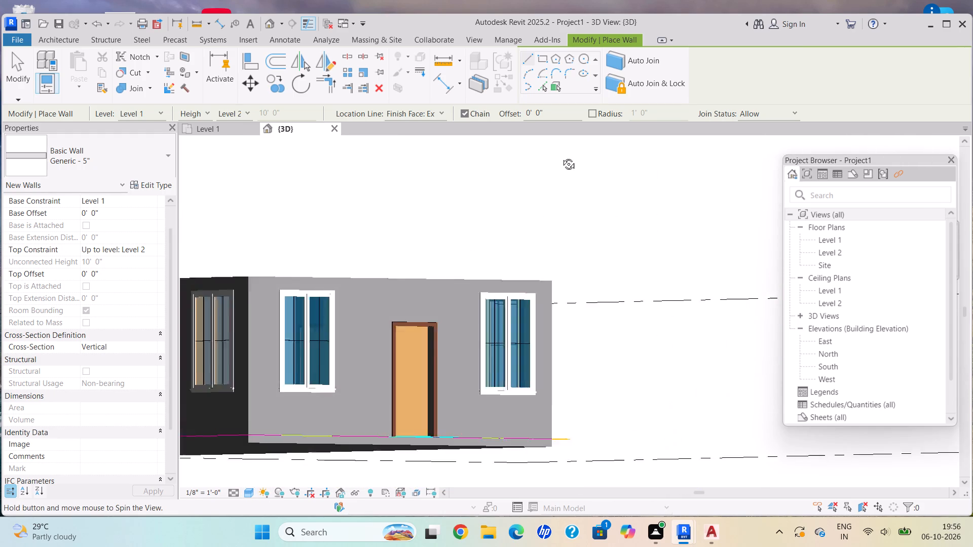
{"action": "middle_click_drag", "start_coordinate": [561, 157], "coordinate": [593, 180]}
{"action": "scroll", "coordinate": [331, 381], "scroll_direction": "down", "scroll_amount": 3}
{"action": "middle_click_drag", "start_coordinate": [332, 379], "coordinate": [753, 373]}
{"action": "middle_click_drag", "start_coordinate": [749, 366], "coordinate": [560, 331], "text": "shift"}
{"action": "scroll", "coordinate": [645, 340], "scroll_direction": "down", "scroll_amount": 1}
{"action": "middle_click_drag", "start_coordinate": [641, 343], "coordinate": [415, 382]}
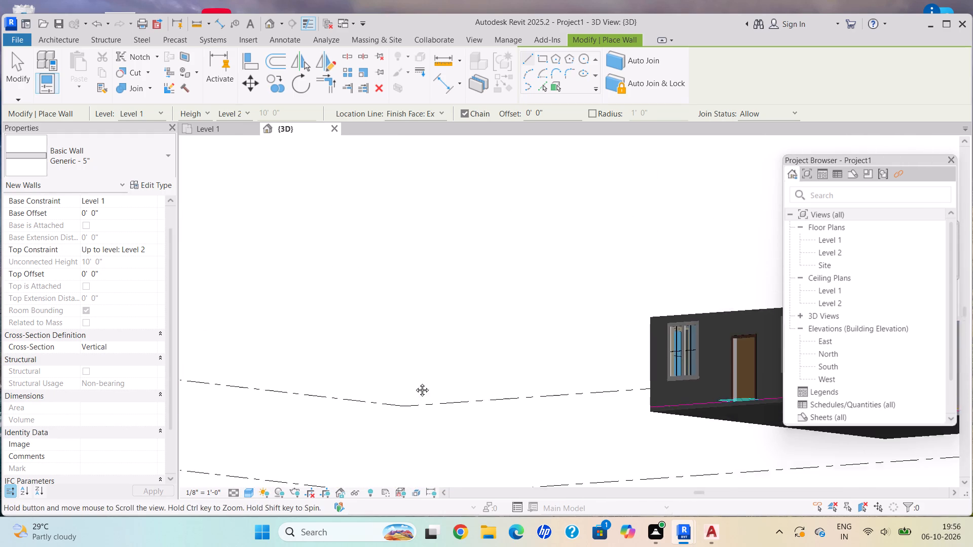
{"action": "middle_click_drag", "start_coordinate": [415, 382], "coordinate": [180, 413]}
{"action": "middle_click_drag", "start_coordinate": [315, 399], "coordinate": [399, 521], "text": "shift"}
{"action": "middle_click_drag", "start_coordinate": [376, 420], "coordinate": [361, 398], "text": "shift"}
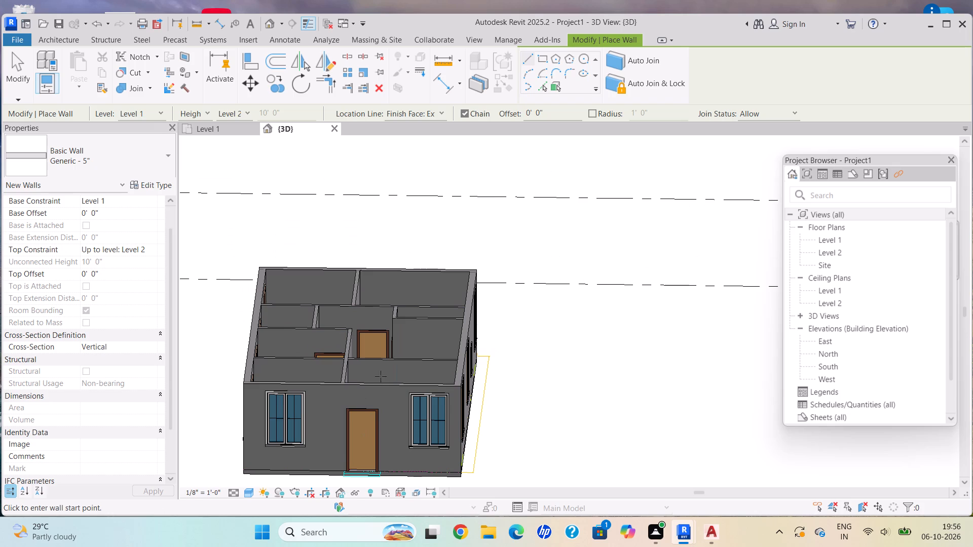
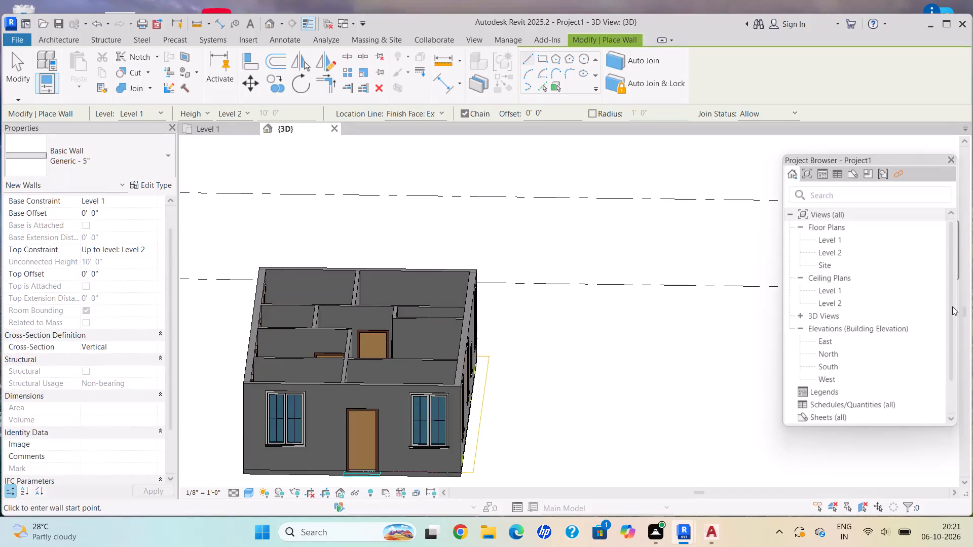
Examine the shaded 3D house model from above and from the entry facade, checking the rooms, doors and beds.
{"action": "scroll", "coordinate": [655, 365], "scroll_direction": "down", "scroll_amount": 2}
{"action": "middle_click_drag", "start_coordinate": [346, 357], "coordinate": [544, 378]}
{"action": "scroll", "coordinate": [543, 378], "scroll_direction": "up", "scroll_amount": 1}
{"action": "scroll", "coordinate": [544, 378], "scroll_direction": "down", "scroll_amount": 1}
{"action": "scroll", "coordinate": [544, 378], "scroll_direction": "up", "scroll_amount": 2}
{"action": "middle_click_drag", "start_coordinate": [520, 356], "coordinate": [527, 463]}
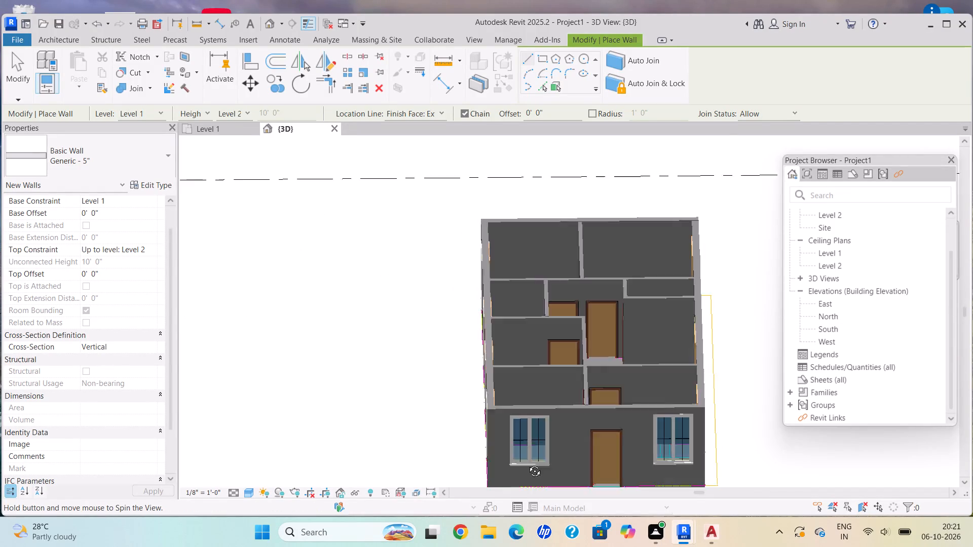
{"action": "middle_click_drag", "start_coordinate": [527, 463], "coordinate": [533, 514]}
{"action": "scroll", "coordinate": [583, 375], "scroll_direction": "up", "scroll_amount": 2}
{"action": "scroll", "coordinate": [584, 373], "scroll_direction": "down", "scroll_amount": 1}
{"action": "scroll", "coordinate": [584, 373], "scroll_direction": "up", "scroll_amount": 3}
{"action": "scroll", "coordinate": [589, 372], "scroll_direction": "down", "scroll_amount": 1}
{"action": "middle_click_drag", "start_coordinate": [589, 372], "coordinate": [357, 301]}
{"action": "scroll", "coordinate": [359, 308], "scroll_direction": "down", "scroll_amount": 6}
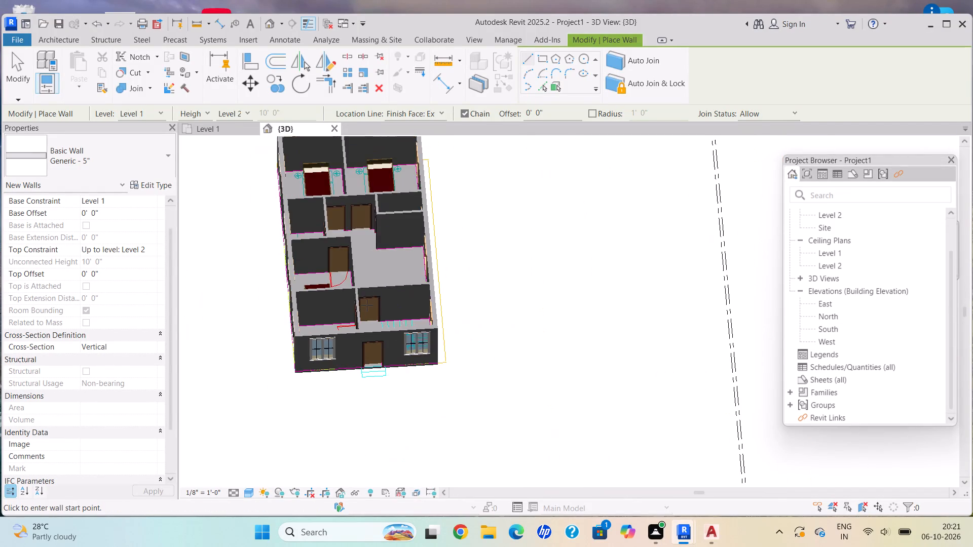
{"action": "middle_click_drag", "start_coordinate": [413, 329], "coordinate": [455, 380]}
Review the shaded Level 1 floor plan against the 3D view, dismissing the save reminder without saving.
{"action": "left_click", "coordinate": [213, 135]}
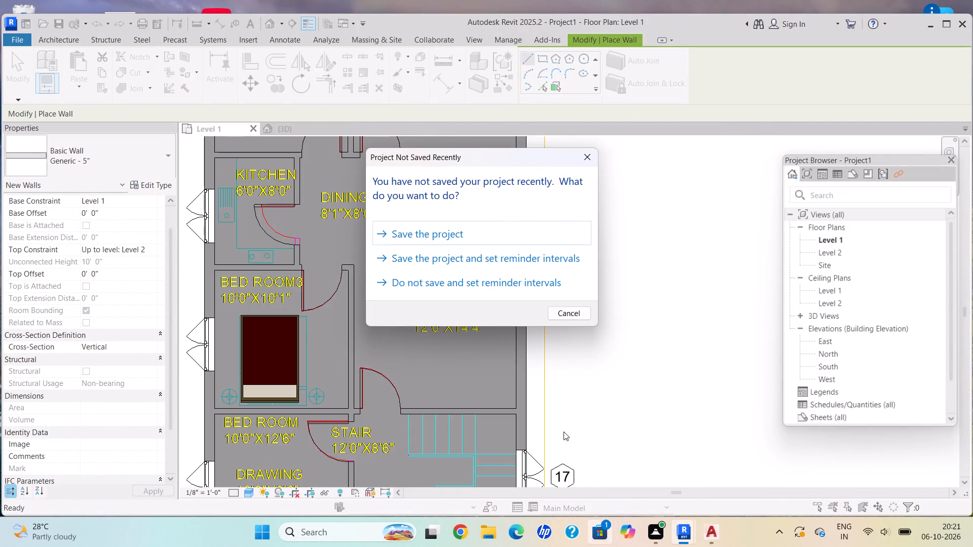
{"action": "left_click", "coordinate": [581, 155]}
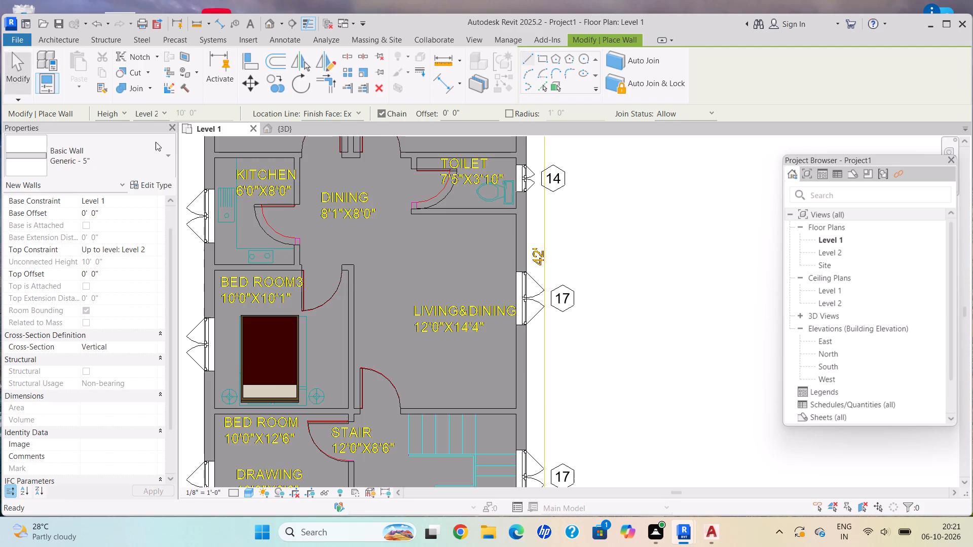
{"action": "scroll", "coordinate": [491, 370], "scroll_direction": "down", "scroll_amount": 2}
{"action": "middle_click_drag", "start_coordinate": [492, 370], "coordinate": [530, 401]}
{"action": "scroll", "coordinate": [504, 380], "scroll_direction": "up", "scroll_amount": 1}
{"action": "scroll", "coordinate": [530, 401], "scroll_direction": "down", "scroll_amount": 2}
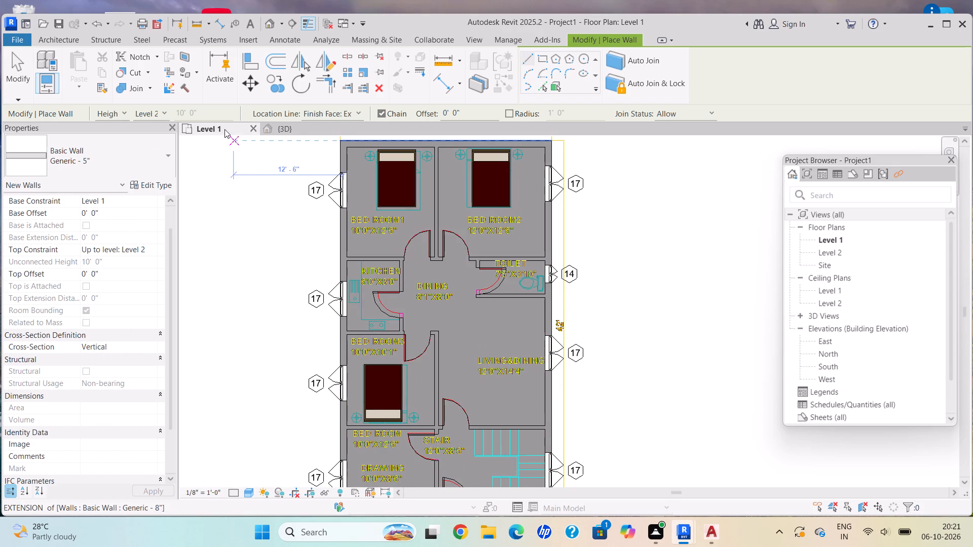
{"action": "left_click", "coordinate": [224, 129]}
{"action": "left_click", "coordinate": [286, 129]}
{"action": "scroll", "coordinate": [441, 267], "scroll_direction": "down", "scroll_amount": 2}
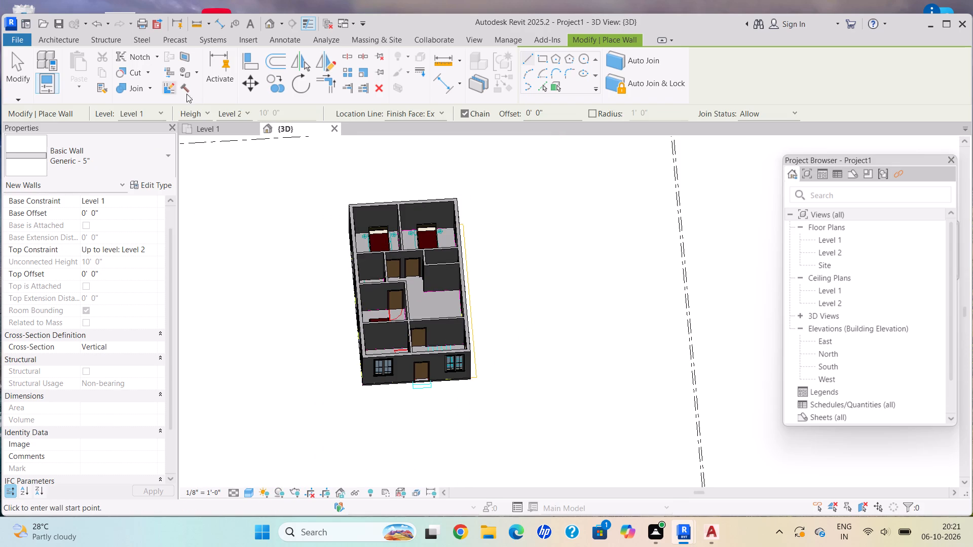
{"action": "left_click", "coordinate": [214, 125]}
{"action": "scroll", "coordinate": [421, 251], "scroll_direction": "down", "scroll_amount": 1}
{"action": "scroll", "coordinate": [421, 251], "scroll_direction": "up", "scroll_amount": 1}
{"action": "middle_click_drag", "start_coordinate": [421, 251], "coordinate": [400, 261]}
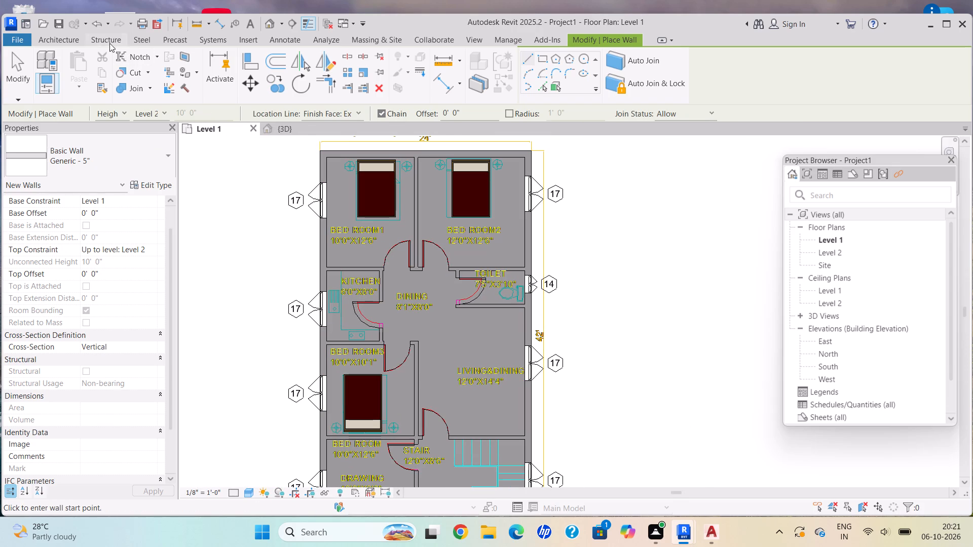
{"action": "left_click", "coordinate": [72, 38]}
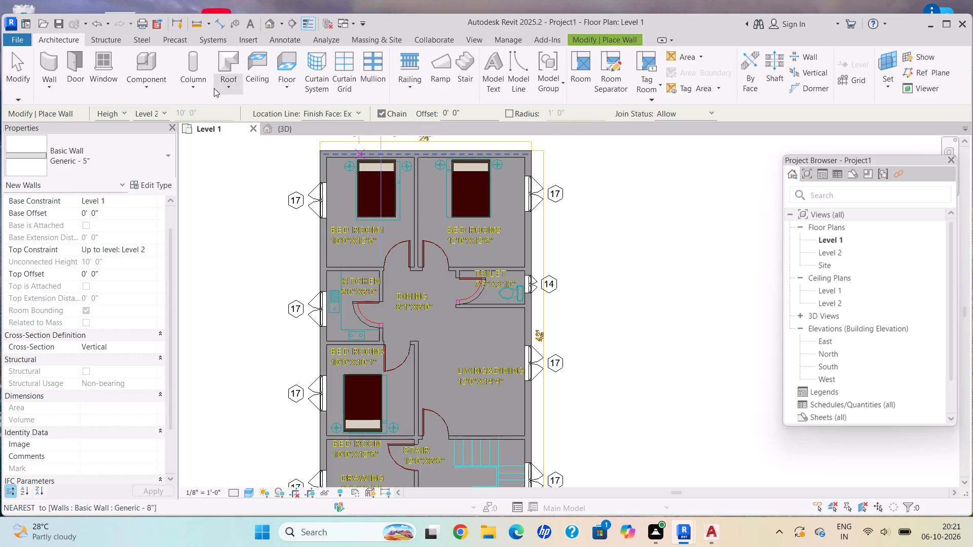
{"action": "left_click", "coordinate": [239, 128]}
{"action": "scroll", "coordinate": [444, 183], "scroll_direction": "down", "scroll_amount": 1}
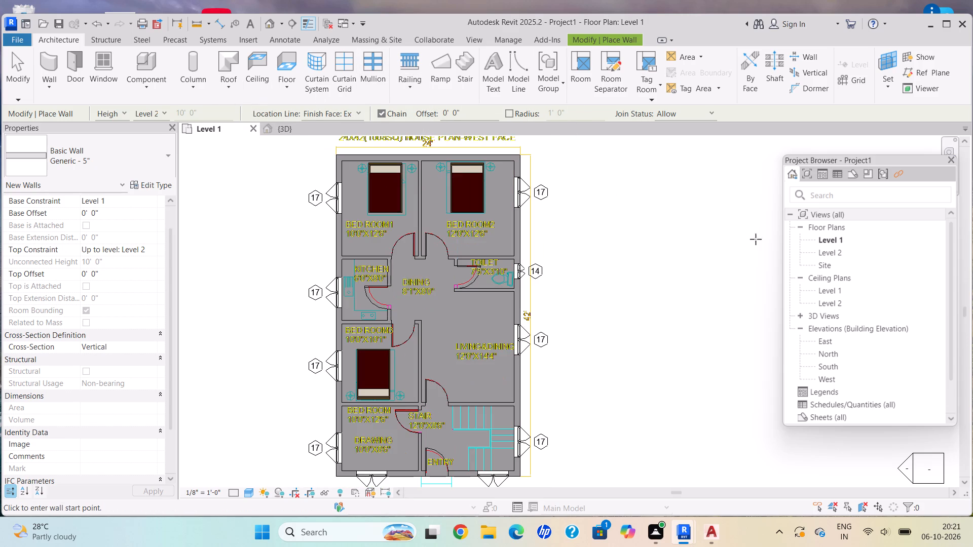
Set the visual style of the Level 1 floor plan to Wireframe.
{"action": "double_click", "coordinate": [852, 239]}
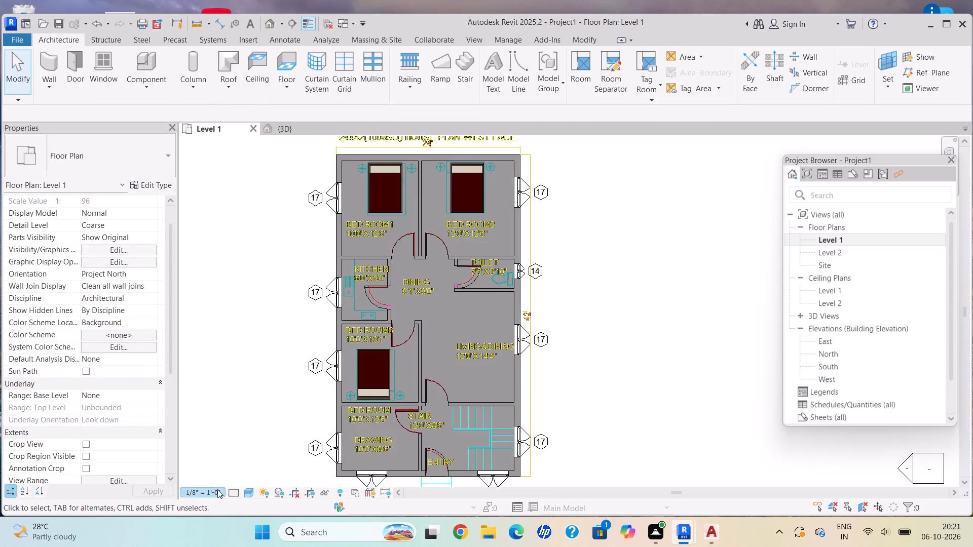
{"action": "left_click", "coordinate": [250, 495]}
{"action": "left_click", "coordinate": [284, 418]}
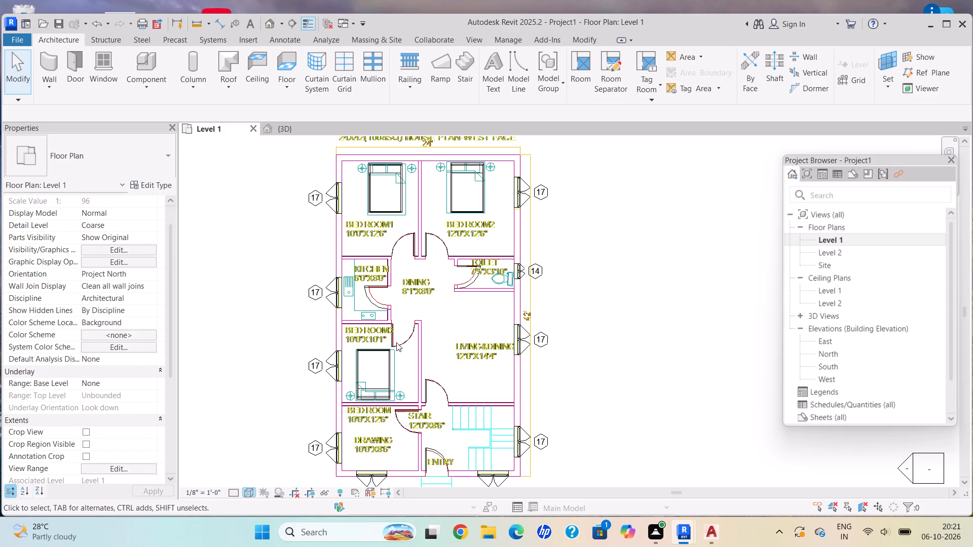
Start a toposolid sketch with a rectangular boundary and set the Gravel layer of its Grassland - 16" type to 2" thick.
{"action": "middle_click_drag", "start_coordinate": [484, 283], "coordinate": [478, 312]}
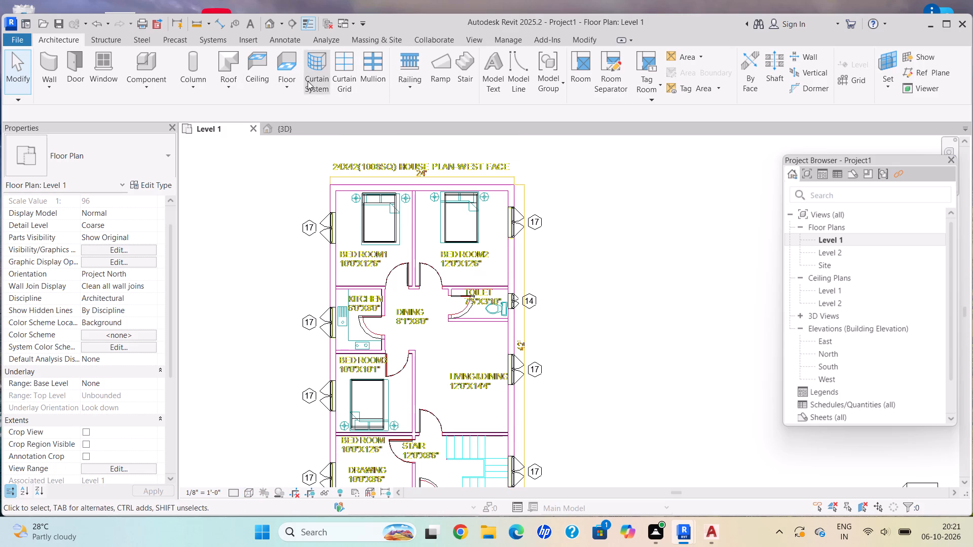
{"action": "left_click", "coordinate": [365, 42]}
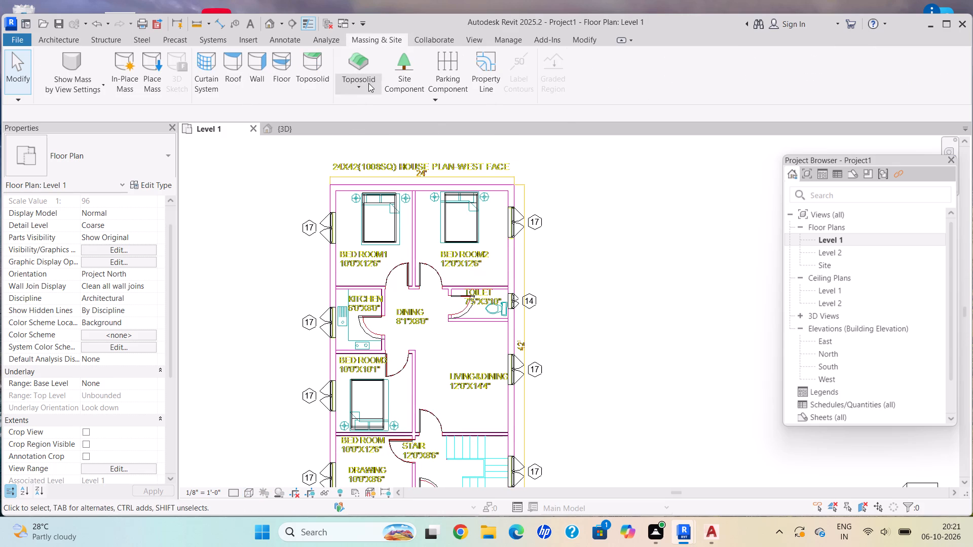
{"action": "left_click", "coordinate": [369, 83]}
{"action": "left_click", "coordinate": [380, 103]}
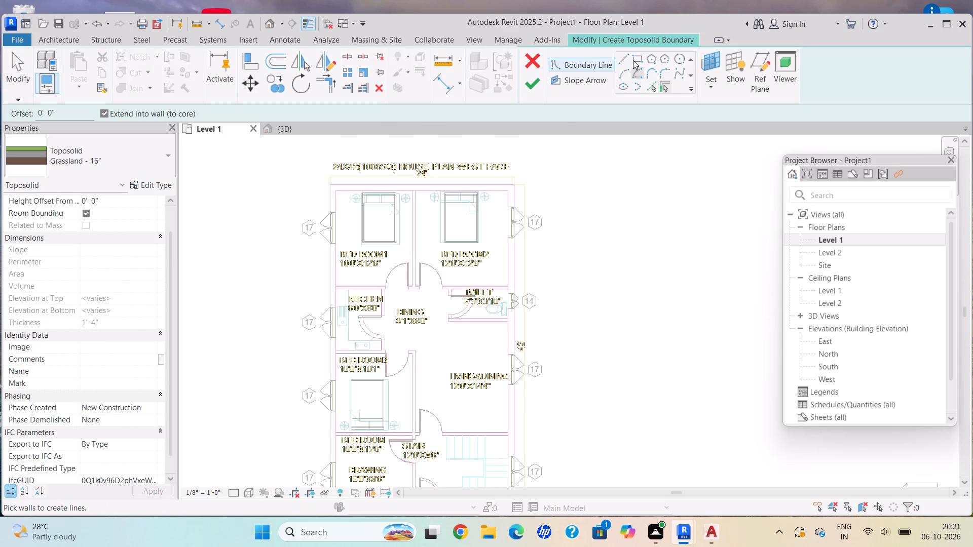
{"action": "left_click", "coordinate": [641, 54]}
{"action": "scroll", "coordinate": [364, 216], "scroll_direction": "up", "scroll_amount": 5}
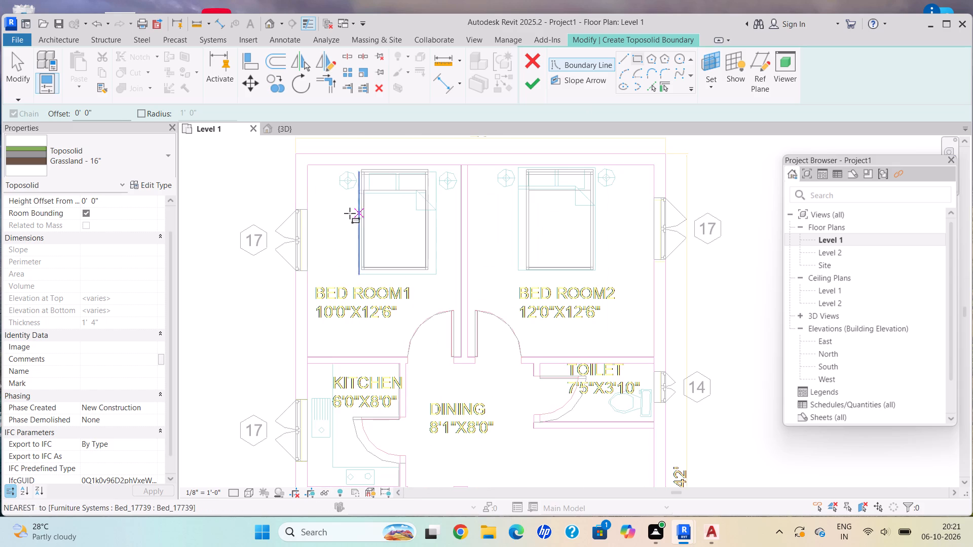
{"action": "scroll", "coordinate": [296, 154], "scroll_direction": "up", "scroll_amount": 4}
{"action": "scroll", "coordinate": [308, 169], "scroll_direction": "down", "scroll_amount": 1}
{"action": "middle_click_drag", "start_coordinate": [308, 169], "coordinate": [291, 245]}
{"action": "scroll", "coordinate": [291, 245], "scroll_direction": "down", "scroll_amount": 1}
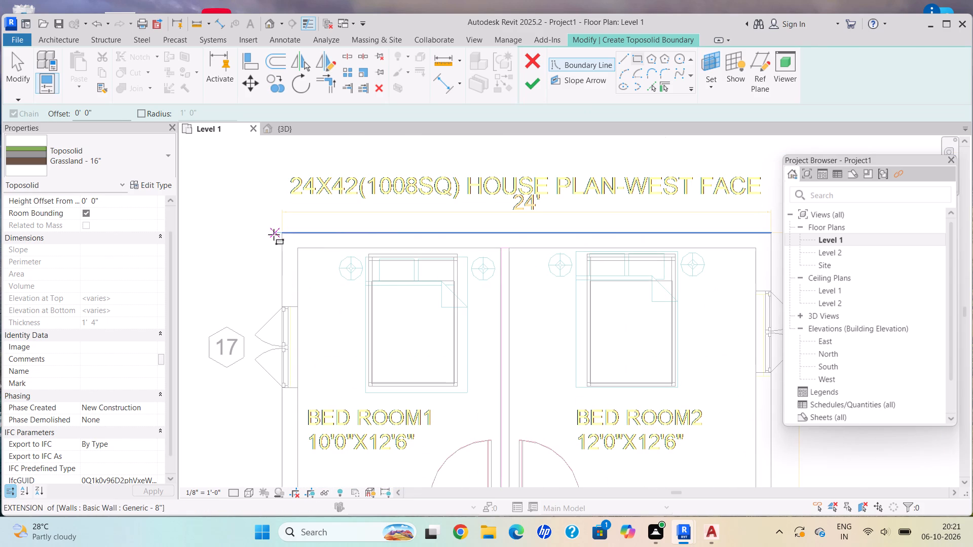
{"action": "left_click", "coordinate": [157, 184]}
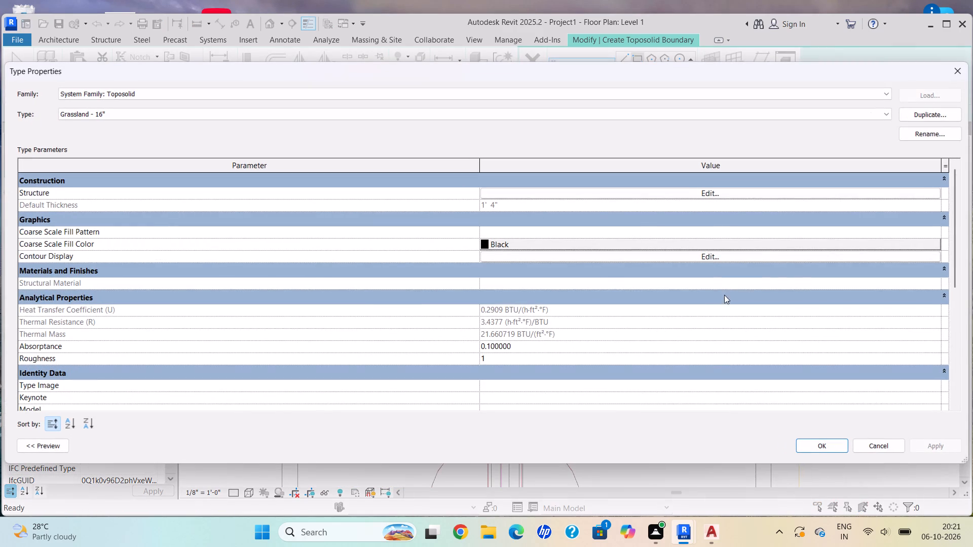
{"action": "left_click", "coordinate": [703, 256]}
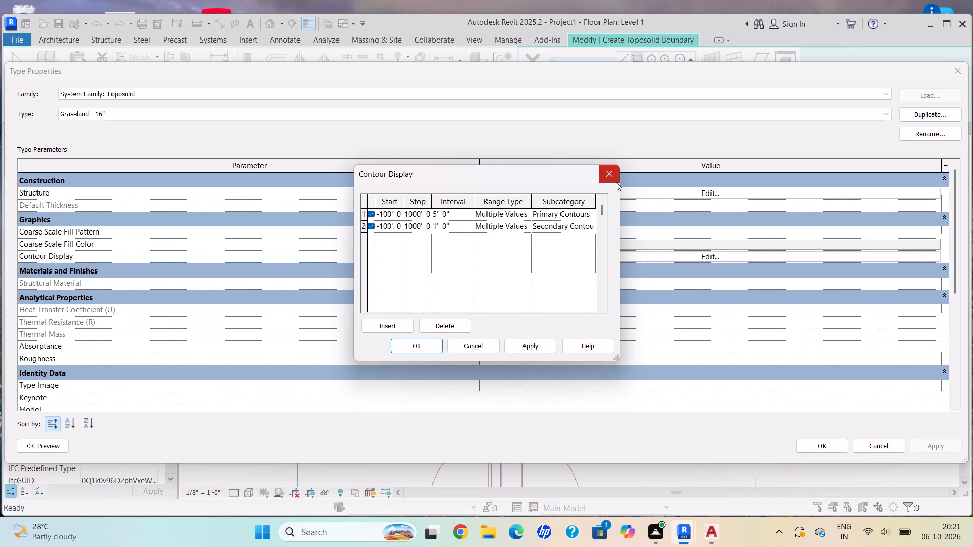
{"action": "left_click", "coordinate": [615, 179]}
{"action": "left_click", "coordinate": [711, 199]}
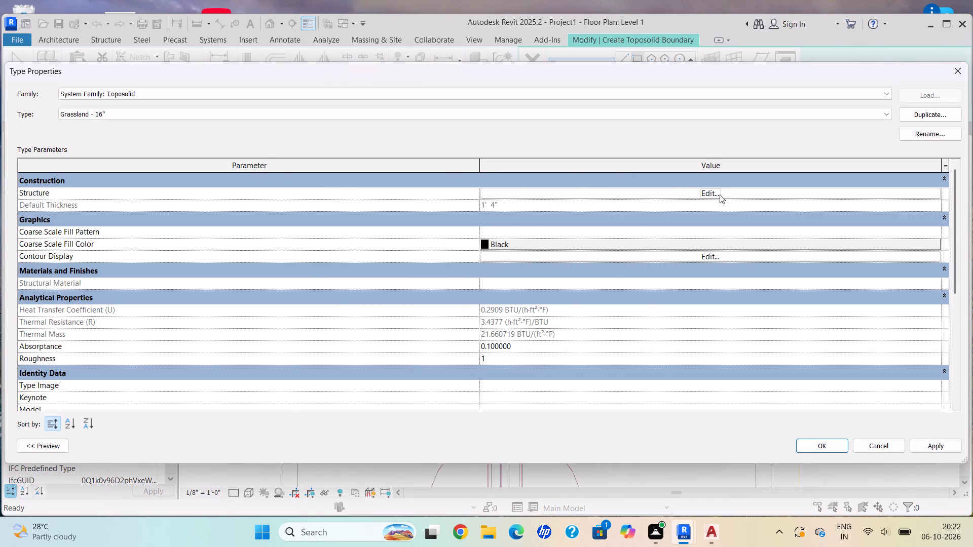
{"action": "left_click", "coordinate": [720, 194]}
{"action": "left_click", "coordinate": [462, 202]}
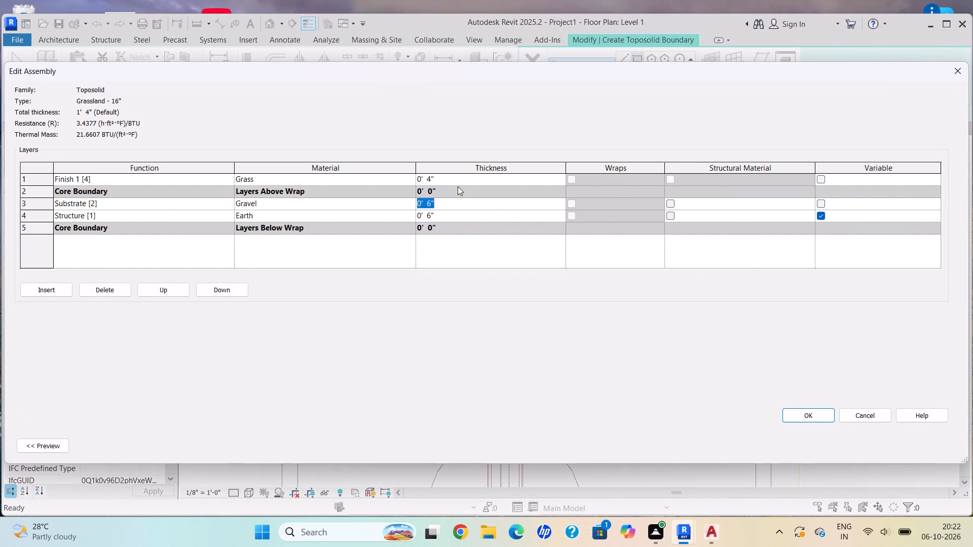
{"action": "key", "text": "backslash"}
{"action": "key", "text": "BackSpace"}
{"action": "key", "text": "BackSpace"}
{"action": "key", "text": "BackSpace"}
{"action": "key", "text": "BackSpace"}
{"action": "key", "text": "BackSpace"}
{"action": "key", "text": "BackSpace"}
{"action": "key", "text": "BackSpace"}
{"action": "key", "text": "BackSpace"}
{"action": "key", "text": "BackSpace"}
{"action": "key", "text": "BackSpace"}
{"action": "key", "text": "BackSpace"}
{"action": "key", "text": "BackSpace"}
{"action": "key", "text": "BackSpace"}
{"action": "key", "text": "BackSpace"}
{"action": "key", "text": "BackSpace"}
{"action": "key", "text": "BackSpace"}
{"action": "type", "text": "2\""}
{"action": "key", "text": "Return"}
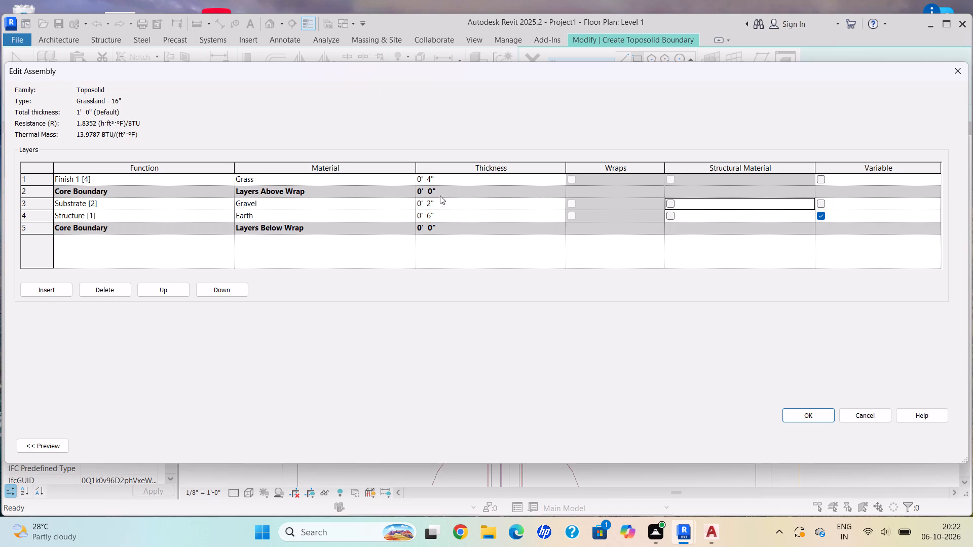
Set the Grass and Earth layers of the toposolid type to 2" thick each and apply the type changes.
{"action": "left_click", "coordinate": [453, 181]}
{"action": "key", "text": "BackSpace"}
{"action": "type", "text": "2\""}
{"action": "key", "text": "Return"}
{"action": "scroll", "coordinate": [458, 184], "scroll_direction": "up", "scroll_amount": 1}
{"action": "left_click", "coordinate": [455, 214]}
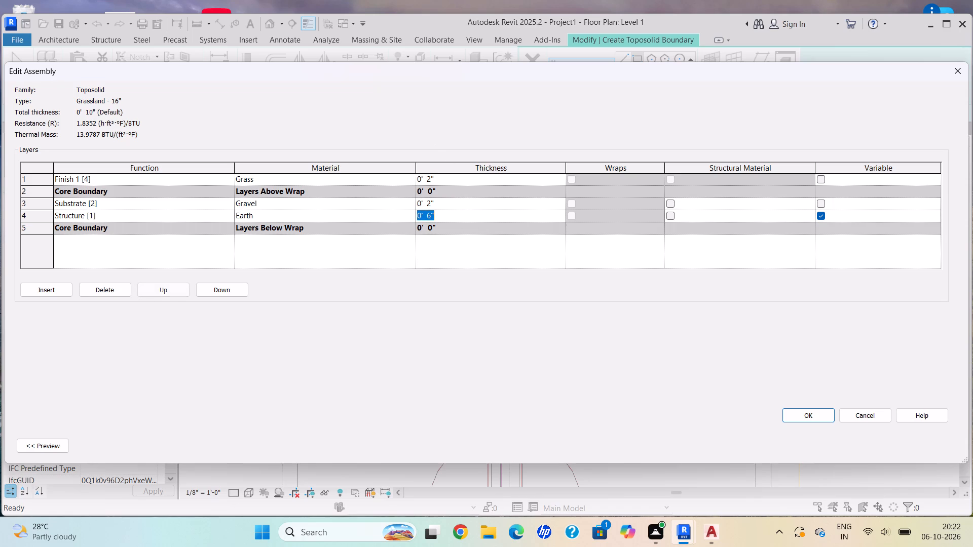
{"action": "key", "text": "BackSpace"}
{"action": "type", "text": "2\""}
{"action": "key", "text": "Return"}
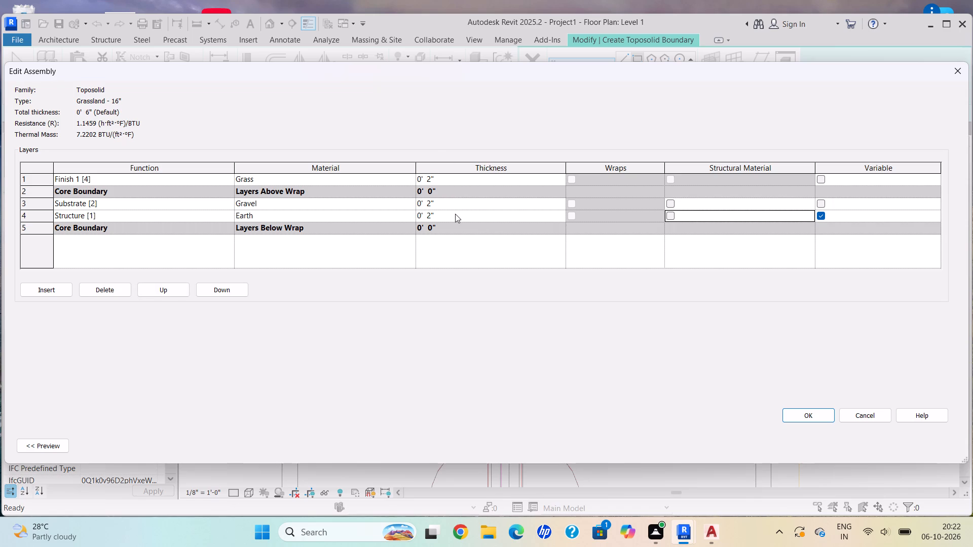
{"action": "left_click", "coordinate": [810, 415]}
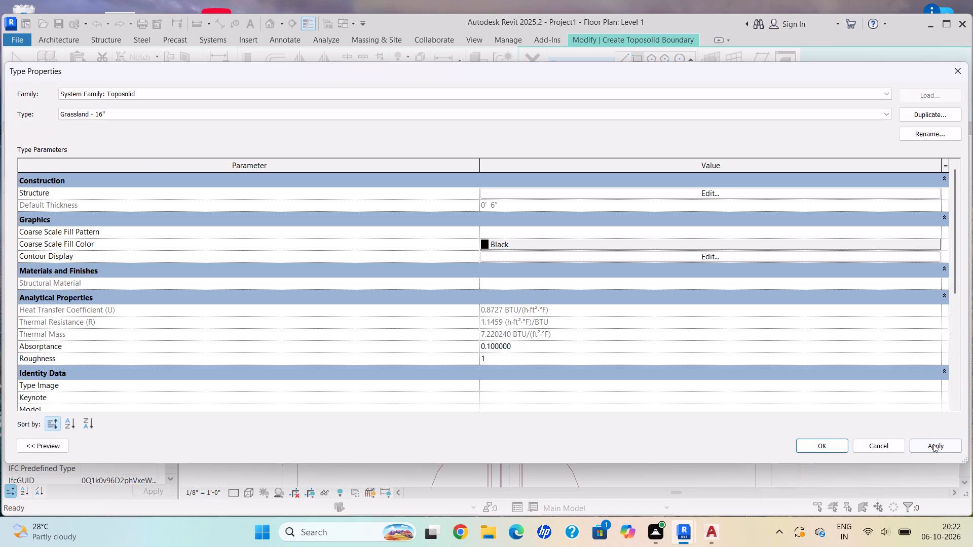
{"action": "left_click", "coordinate": [935, 444]}
{"action": "left_click", "coordinate": [822, 445]}
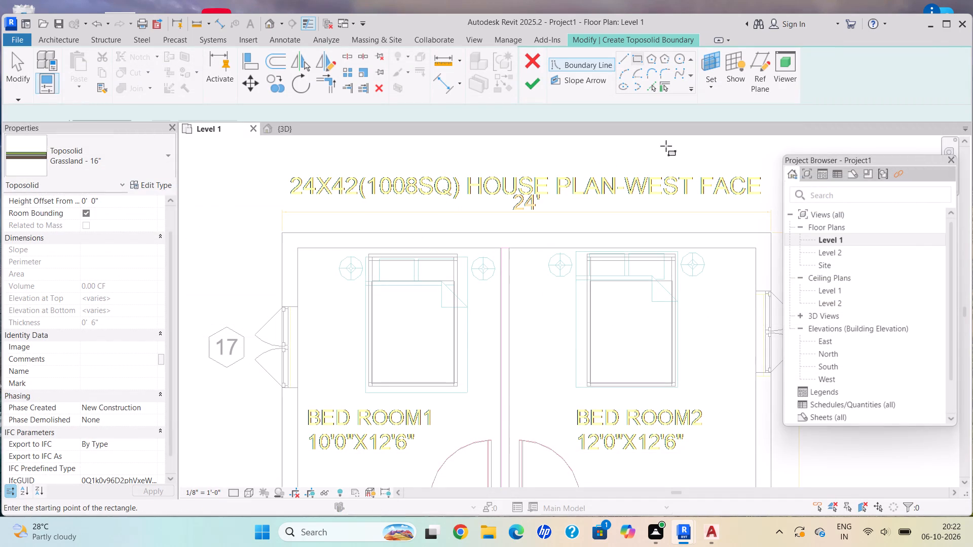
Create the toposolid from a rectangle of about 24' by 42' spanning opposite outer corners of the exterior walls.
{"action": "scroll", "coordinate": [294, 228], "scroll_direction": "up", "scroll_amount": 2}
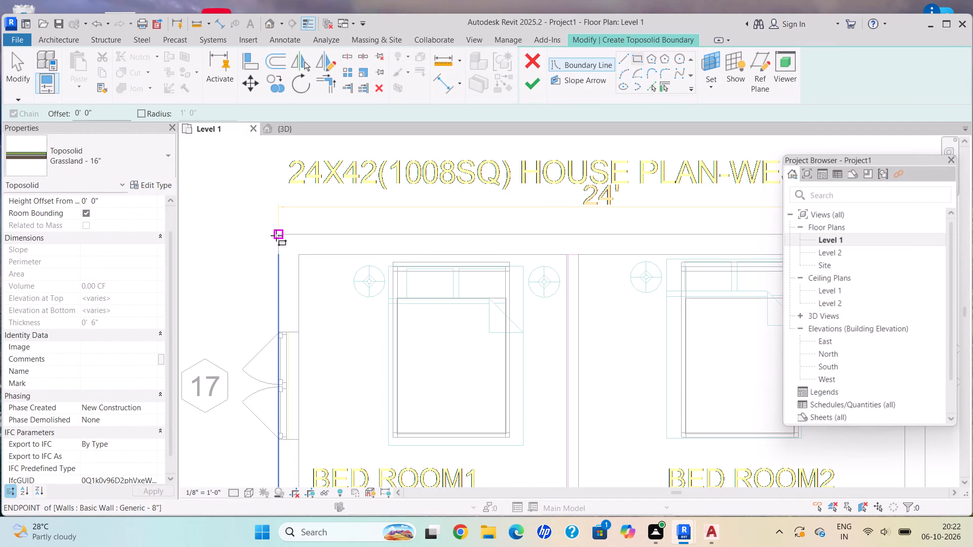
{"action": "left_click", "coordinate": [277, 236]}
{"action": "scroll", "coordinate": [544, 473], "scroll_direction": "down", "scroll_amount": 1}
{"action": "middle_click_drag", "start_coordinate": [545, 473], "coordinate": [505, 311]}
{"action": "scroll", "coordinate": [505, 311], "scroll_direction": "down", "scroll_amount": 1}
{"action": "middle_click_drag", "start_coordinate": [603, 441], "coordinate": [523, 241]}
{"action": "scroll", "coordinate": [544, 272], "scroll_direction": "down", "scroll_amount": 2}
{"action": "scroll", "coordinate": [519, 236], "scroll_direction": "up", "scroll_amount": 1}
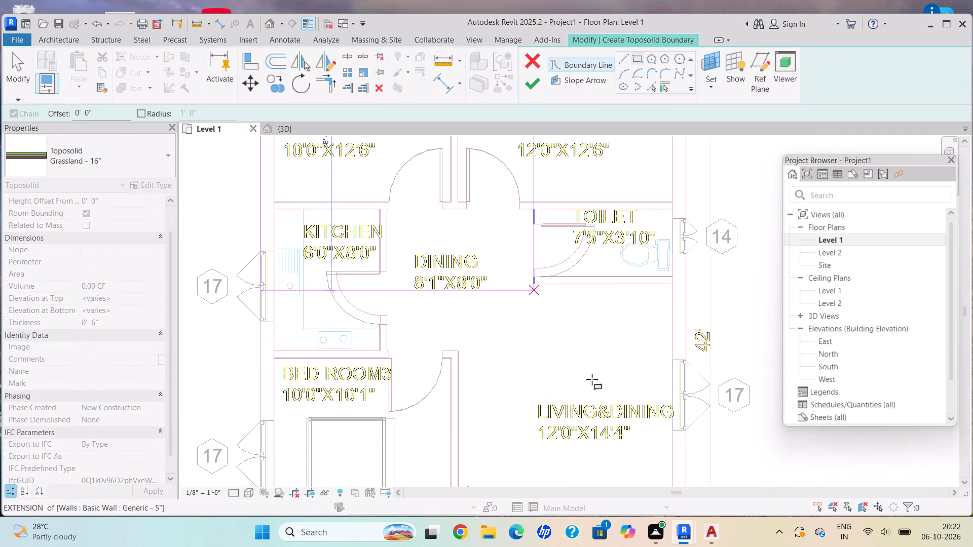
{"action": "scroll", "coordinate": [621, 433], "scroll_direction": "down", "scroll_amount": 1}
{"action": "middle_click_drag", "start_coordinate": [621, 433], "coordinate": [576, 254]}
{"action": "scroll", "coordinate": [641, 375], "scroll_direction": "down", "scroll_amount": 1}
{"action": "middle_click_drag", "start_coordinate": [641, 375], "coordinate": [630, 186]}
{"action": "scroll", "coordinate": [612, 288], "scroll_direction": "up", "scroll_amount": 2}
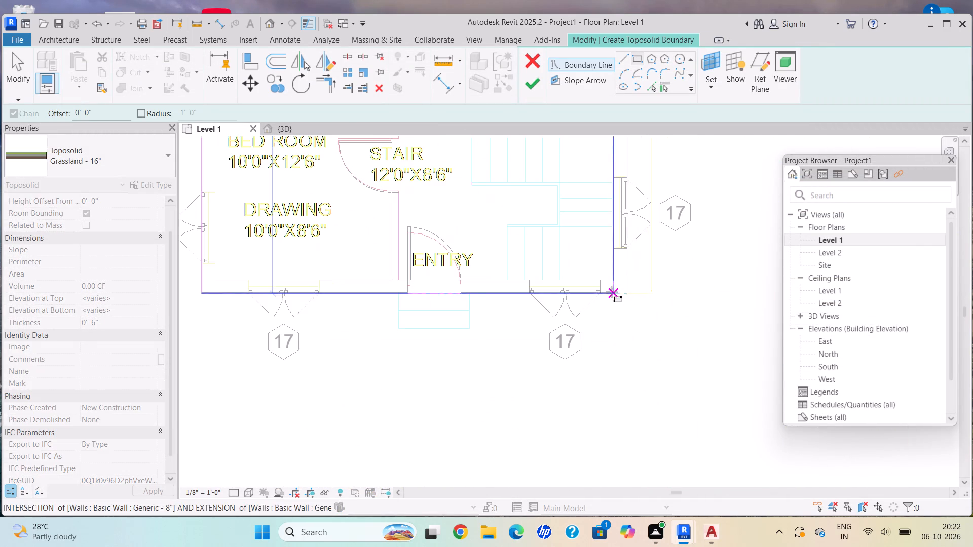
{"action": "left_click", "coordinate": [627, 293]}
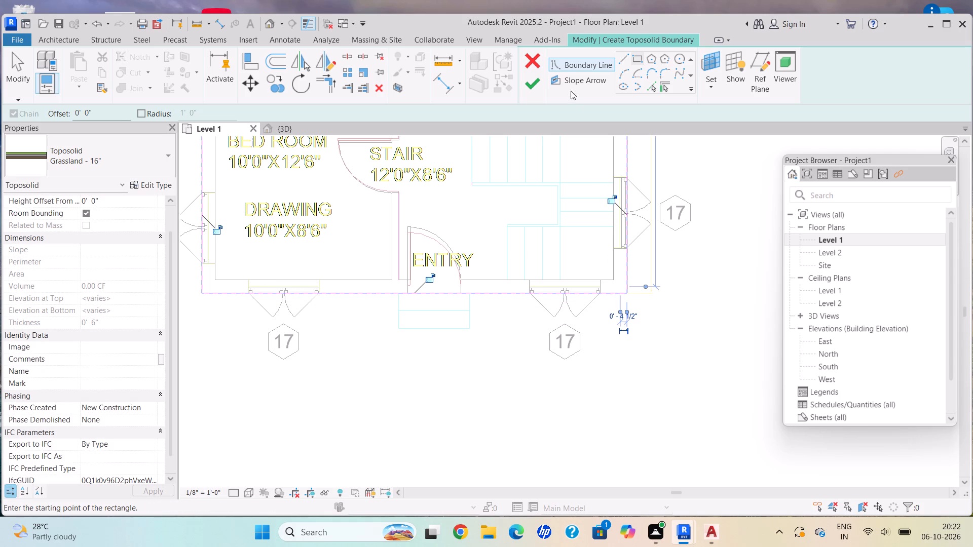
{"action": "left_click", "coordinate": [529, 73]}
{"action": "scroll", "coordinate": [127, 187], "scroll_direction": "up", "scroll_amount": 1}
{"action": "scroll", "coordinate": [129, 189], "scroll_direction": "down", "scroll_amount": 4}
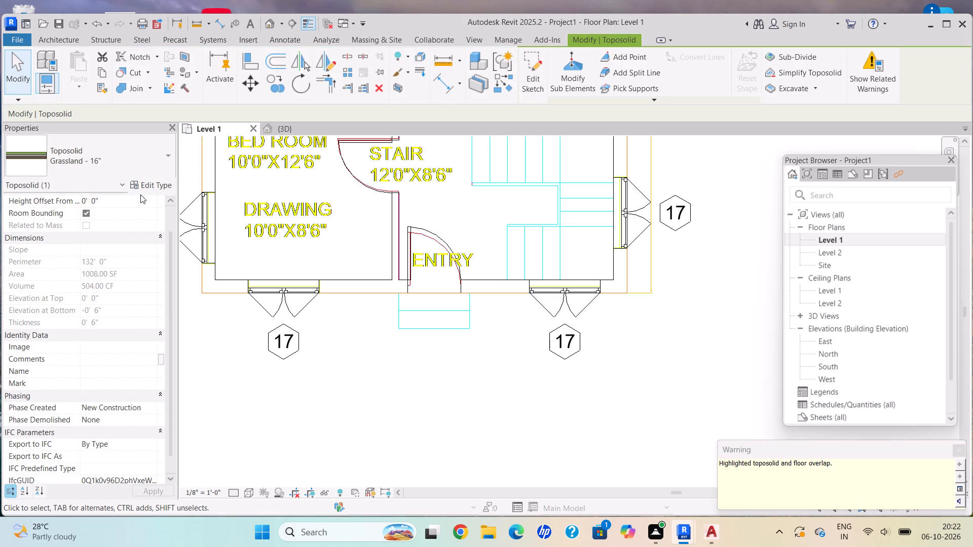
Examine the new toposolid against the house in the Level 1 plan and from above and below in 3D.
{"action": "scroll", "coordinate": [140, 194], "scroll_direction": "down", "scroll_amount": 1}
{"action": "scroll", "coordinate": [351, 227], "scroll_direction": "down", "scroll_amount": 5}
{"action": "middle_click_drag", "start_coordinate": [406, 237], "coordinate": [421, 333]}
{"action": "scroll", "coordinate": [440, 280], "scroll_direction": "down", "scroll_amount": 2}
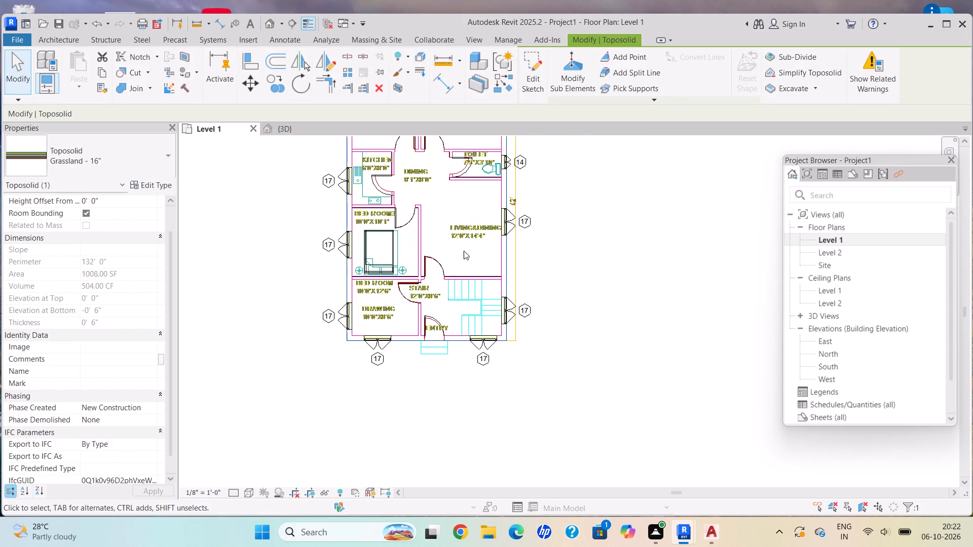
{"action": "scroll", "coordinate": [468, 248], "scroll_direction": "up", "scroll_amount": 1}
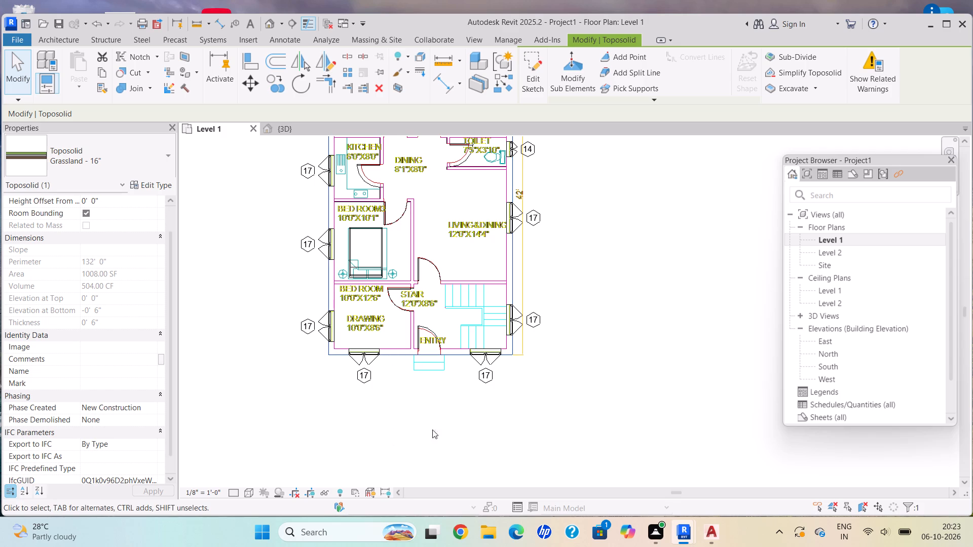
{"action": "left_click", "coordinate": [284, 129]}
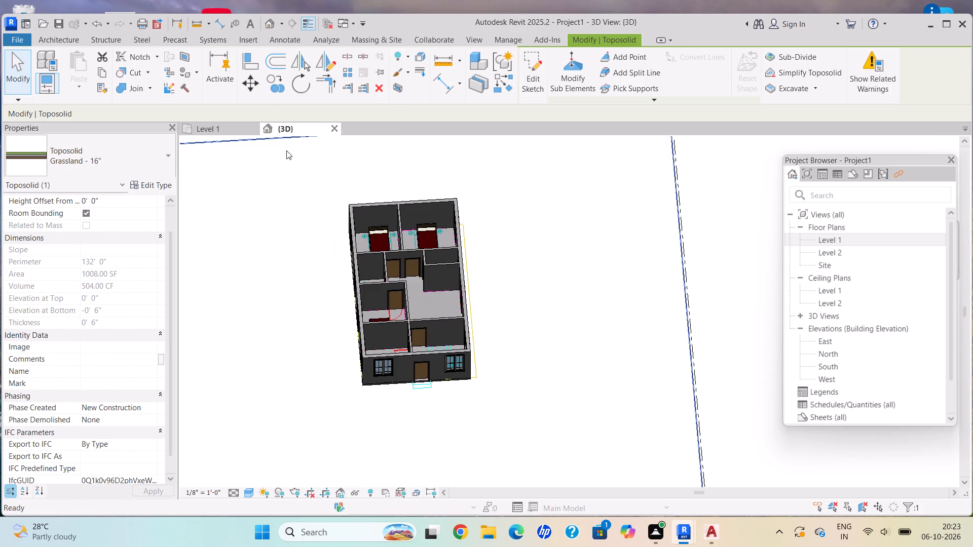
{"action": "scroll", "coordinate": [414, 377], "scroll_direction": "up", "scroll_amount": 3}
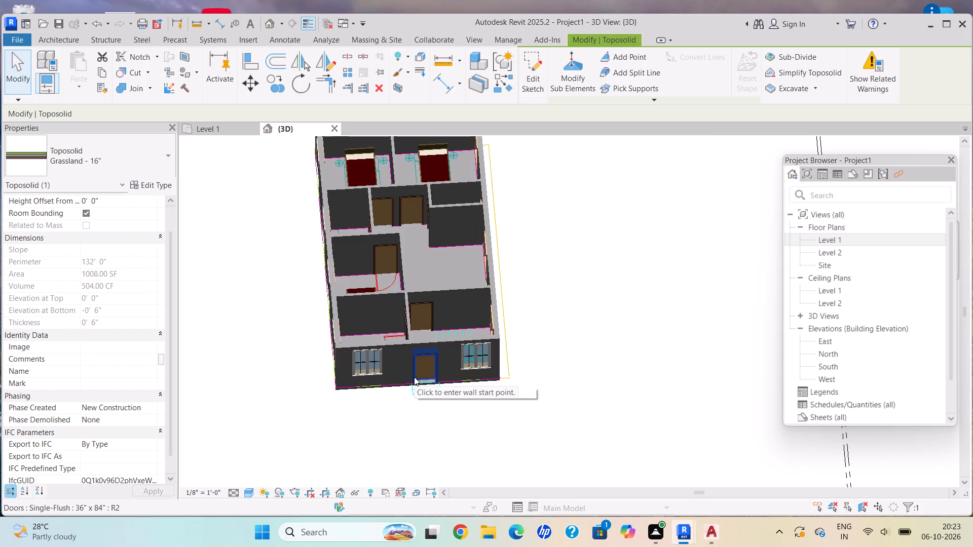
{"action": "scroll", "coordinate": [414, 377], "scroll_direction": "down", "scroll_amount": 2}
{"action": "middle_click_drag", "start_coordinate": [413, 372], "coordinate": [397, 69], "text": "shift"}
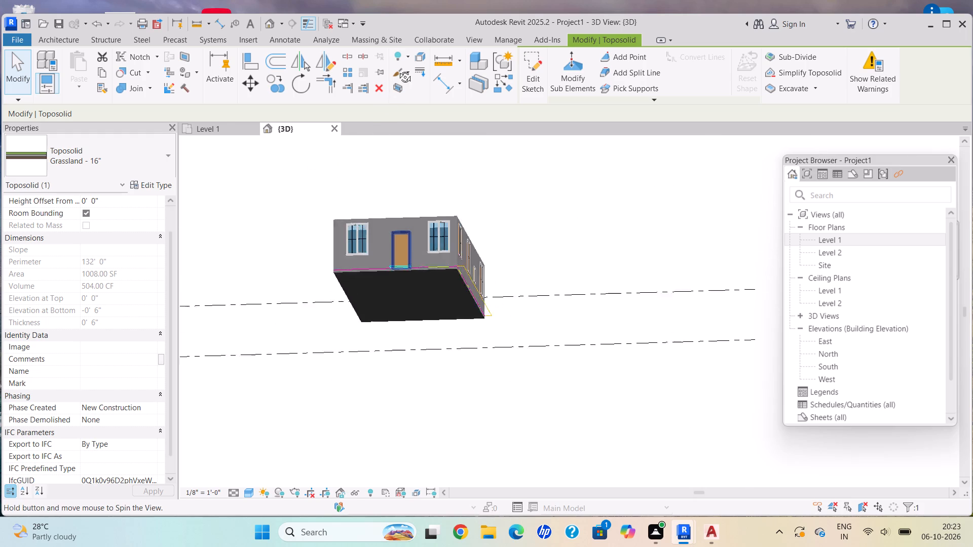
{"action": "middle_click_drag", "start_coordinate": [397, 69], "coordinate": [508, 458], "text": "shift"}
{"action": "scroll", "coordinate": [533, 332], "scroll_direction": "up", "scroll_amount": 1}
{"action": "scroll", "coordinate": [533, 332], "scroll_direction": "down", "scroll_amount": 2}
{"action": "middle_click_drag", "start_coordinate": [529, 319], "coordinate": [469, 298]}
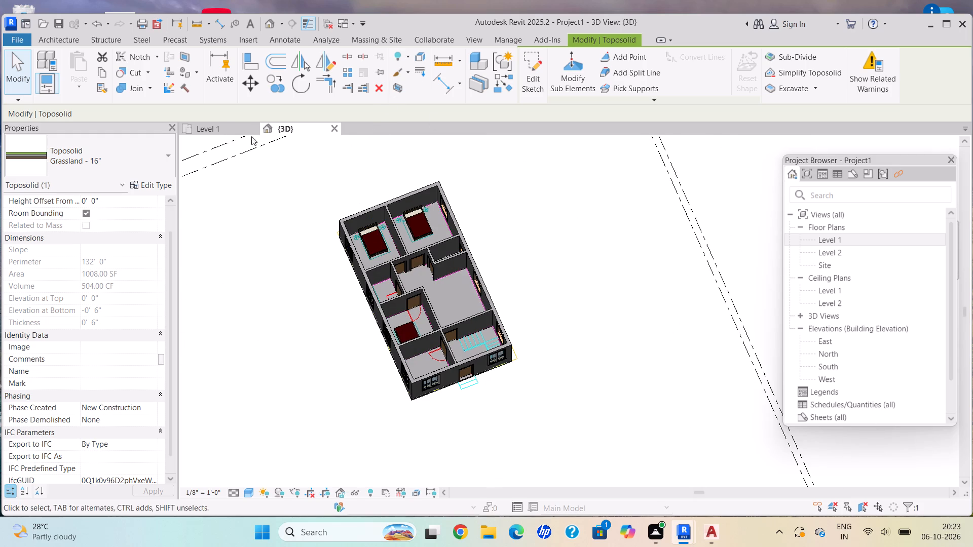
Undo the toposolid creation and its wall-aligned rectangular boundary in the Level 1 plan, staying in the boundary sketch.
{"action": "left_click", "coordinate": [219, 127]}
{"action": "scroll", "coordinate": [364, 261], "scroll_direction": "down", "scroll_amount": 1}
{"action": "middle_click_drag", "start_coordinate": [364, 261], "coordinate": [343, 400]}
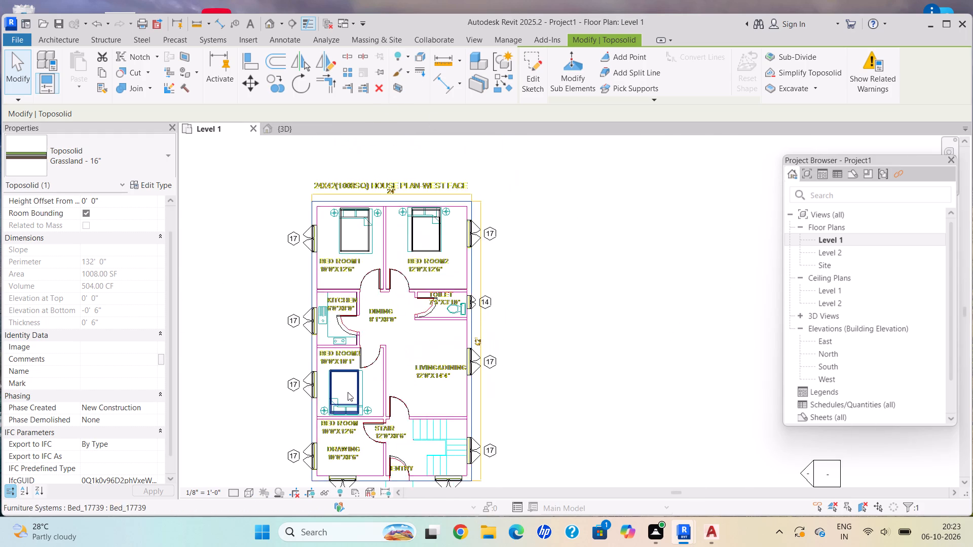
{"action": "scroll", "coordinate": [348, 392], "scroll_direction": "up", "scroll_amount": 1}
{"action": "scroll", "coordinate": [348, 392], "scroll_direction": "down", "scroll_amount": 1}
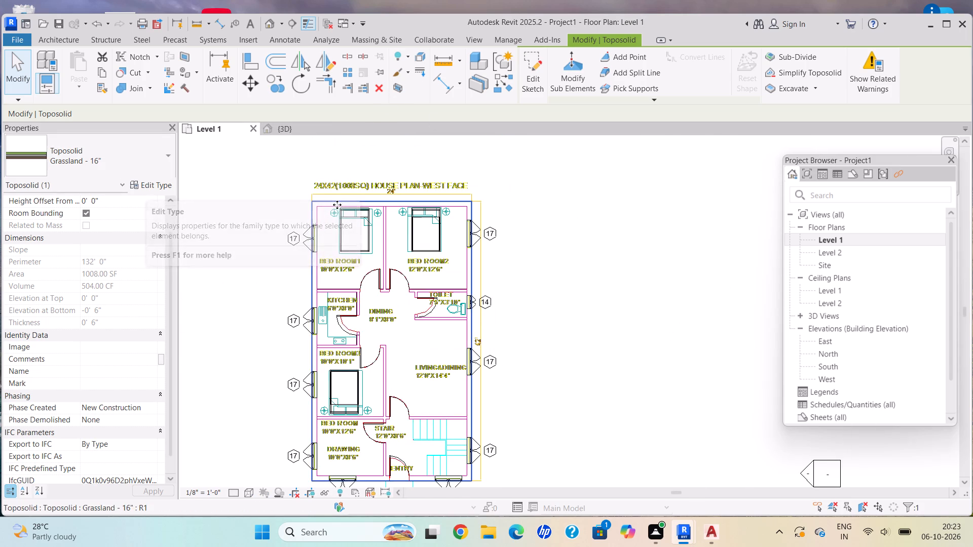
{"action": "scroll", "coordinate": [432, 228], "scroll_direction": "up", "scroll_amount": 3}
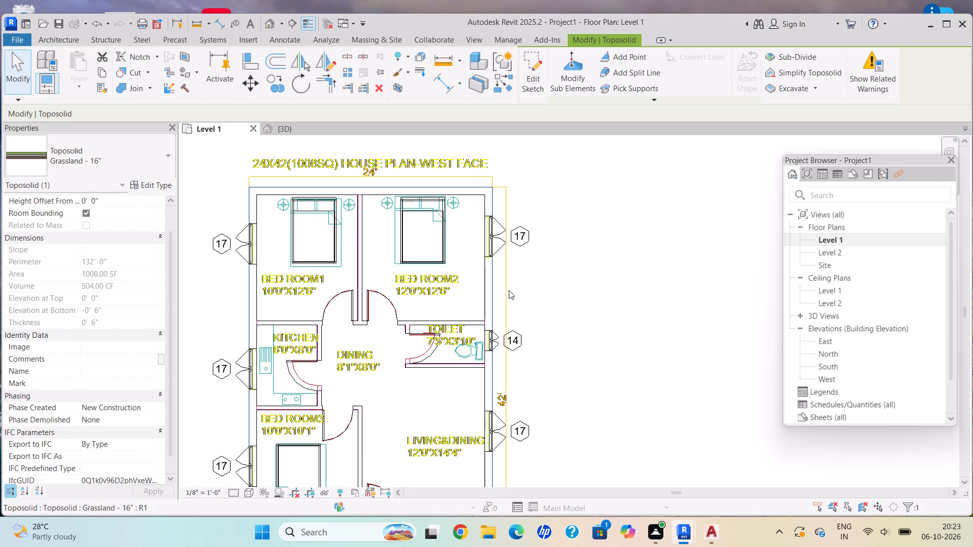
{"action": "left_click", "coordinate": [509, 290]}
{"action": "key", "text": "Escape"}
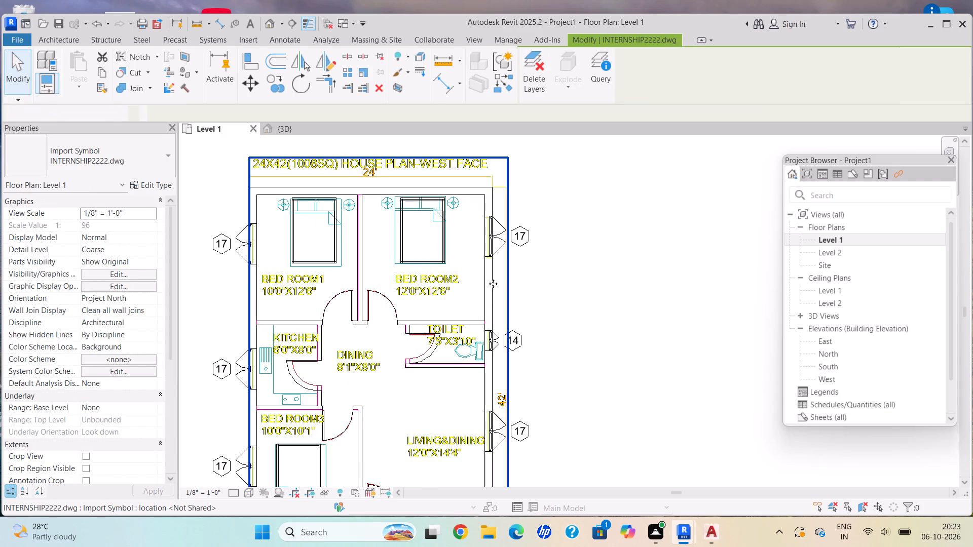
{"action": "key", "text": "ctrl+z"}
{"action": "scroll", "coordinate": [494, 246], "scroll_direction": "down", "scroll_amount": 3}
{"action": "scroll", "coordinate": [496, 247], "scroll_direction": "up", "scroll_amount": 1}
{"action": "scroll", "coordinate": [496, 247], "scroll_direction": "down", "scroll_amount": 2}
{"action": "middle_click_drag", "start_coordinate": [494, 249], "coordinate": [492, 427]}
{"action": "scroll", "coordinate": [515, 294], "scroll_direction": "down", "scroll_amount": 4}
{"action": "key", "text": "z"}
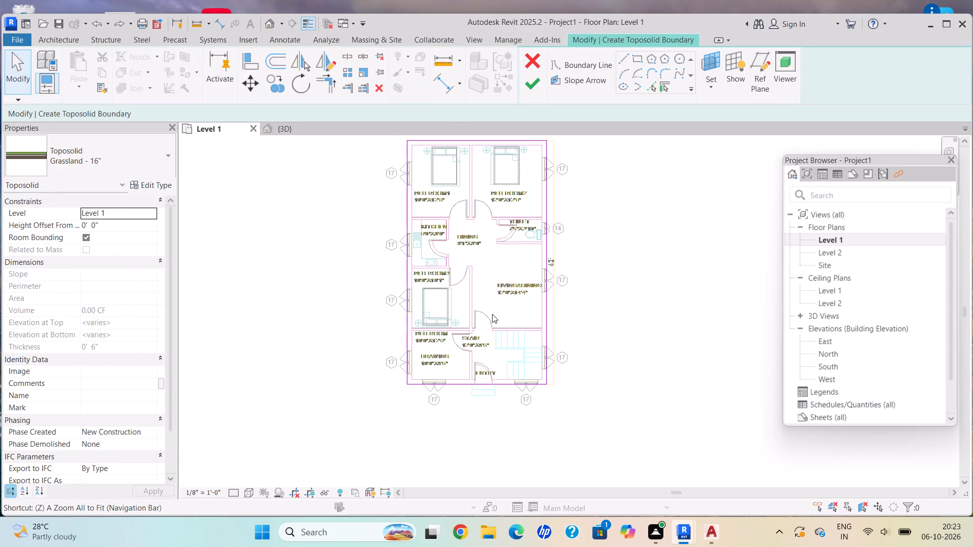
{"action": "key", "text": "ctrl+z"}
{"action": "scroll", "coordinate": [493, 315], "scroll_direction": "down", "scroll_amount": 5}
{"action": "middle_click_drag", "start_coordinate": [492, 314], "coordinate": [415, 264]}
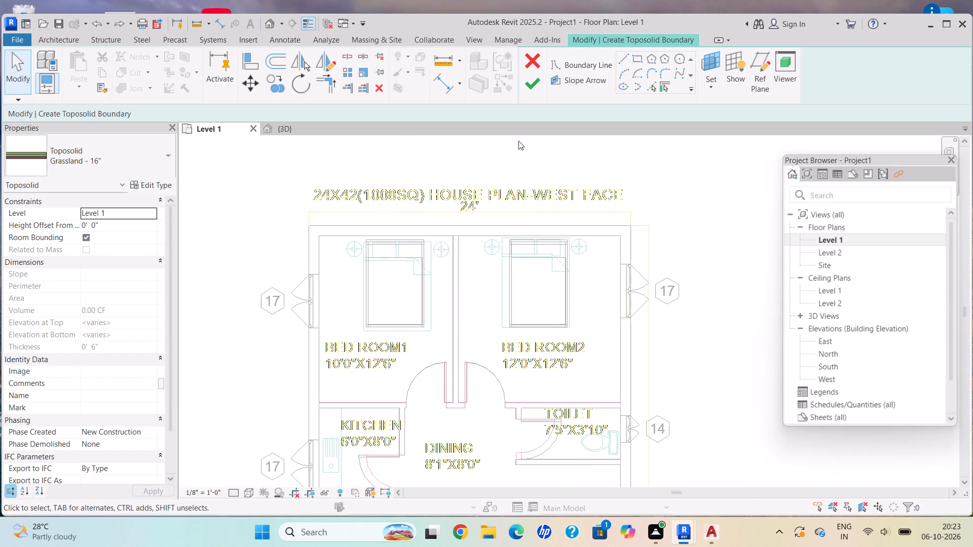
Check the contour display settings and layer structure of the Grassland - 16" toposolid type.
{"action": "left_click", "coordinate": [641, 57]}
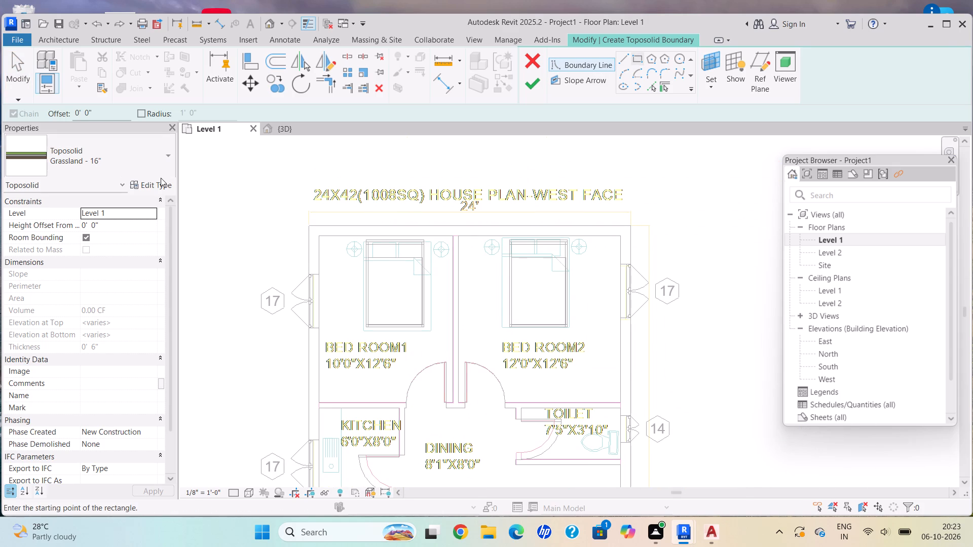
{"action": "left_click", "coordinate": [161, 178]}
{"action": "left_click", "coordinate": [712, 251]}
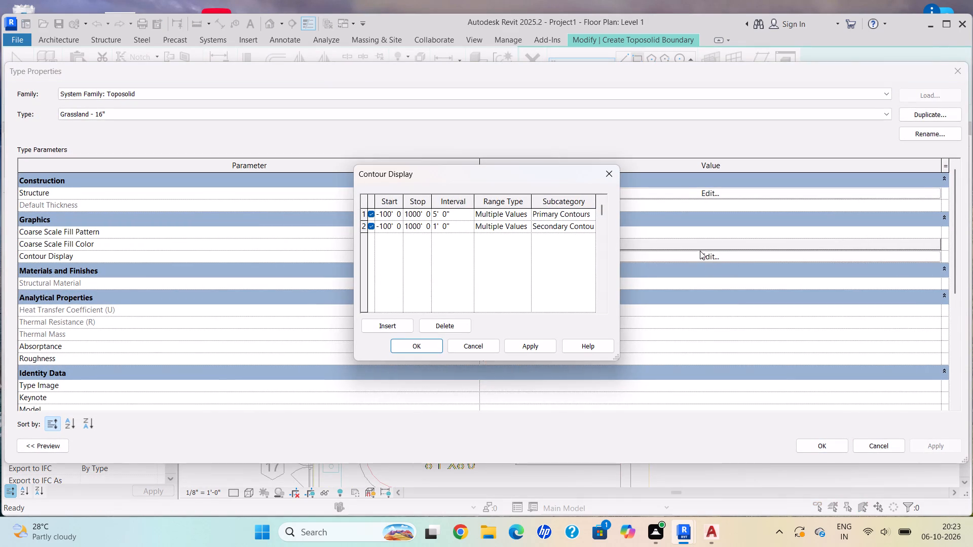
{"action": "left_click", "coordinate": [710, 261]}
{"action": "left_click", "coordinate": [706, 190]}
{"action": "left_click", "coordinate": [604, 169]}
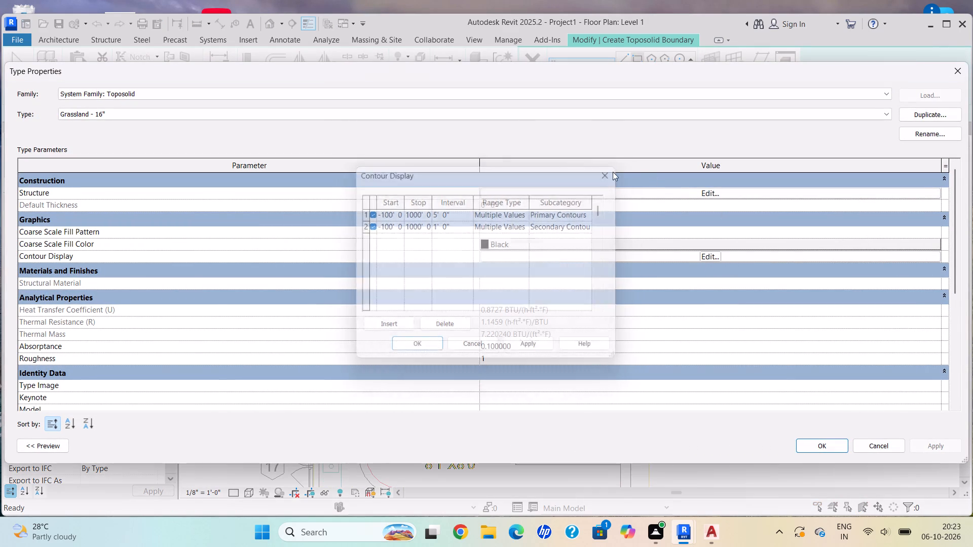
{"action": "left_click", "coordinate": [710, 191]}
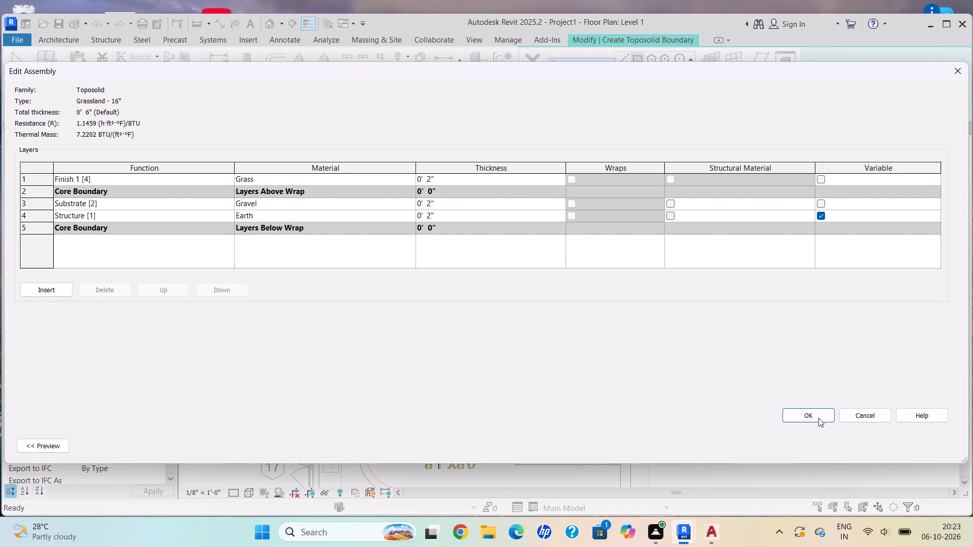
{"action": "left_click", "coordinate": [816, 415]}
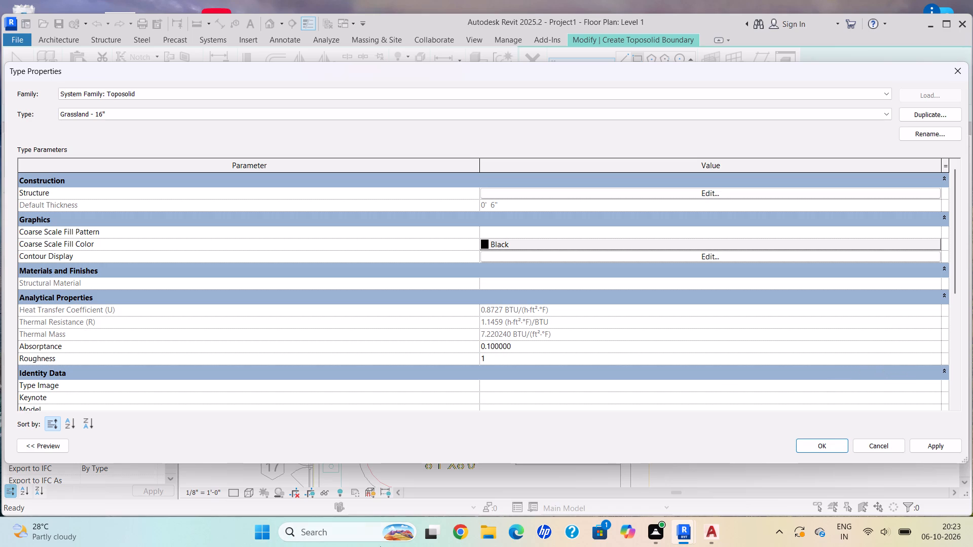
{"action": "left_click", "coordinate": [709, 188]}
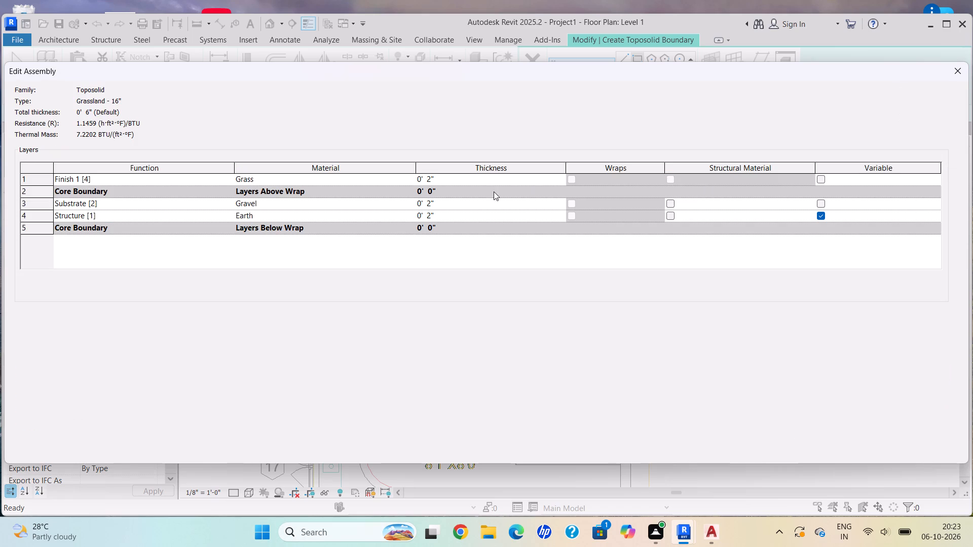
{"action": "left_click", "coordinate": [805, 407]}
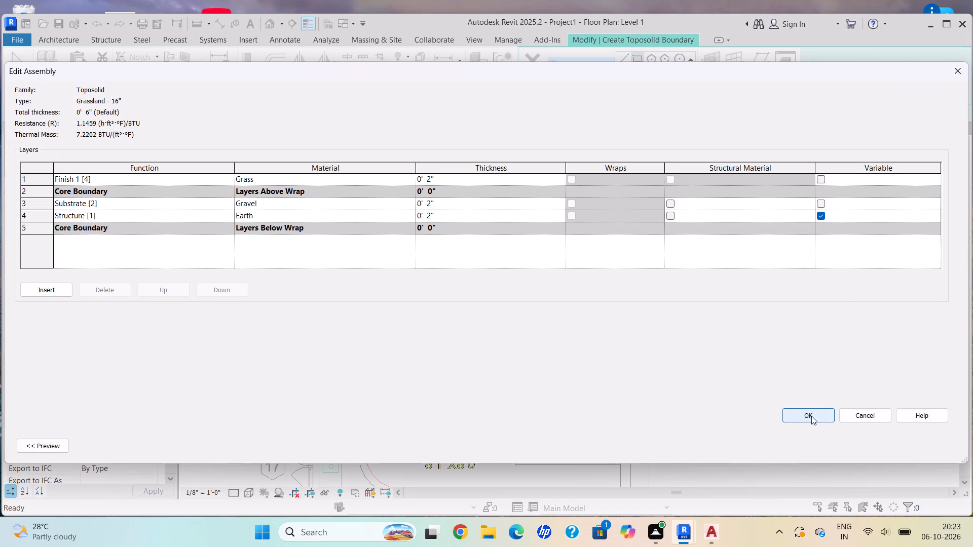
{"action": "left_click", "coordinate": [829, 417]}
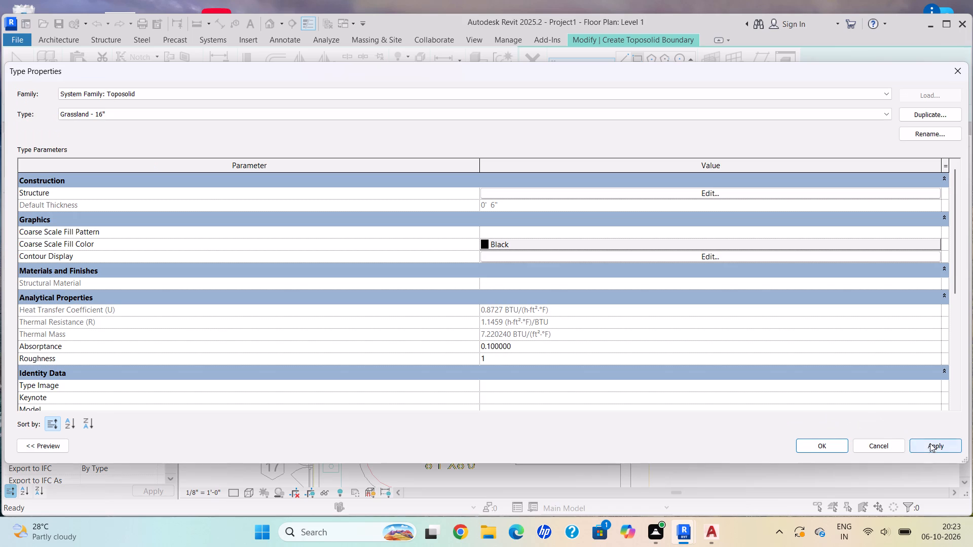
{"action": "left_click", "coordinate": [825, 445]}
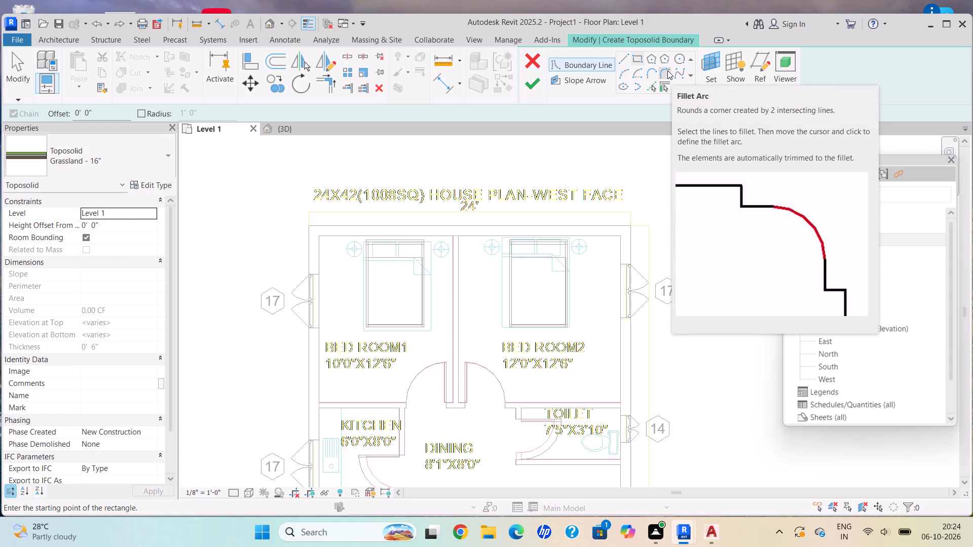
Create the toposolid from a rectangular boundary about 52' wide by 51' high, surrounding the house with margins on all sides.
{"action": "scroll", "coordinate": [226, 50], "scroll_direction": "down", "scroll_amount": 1}
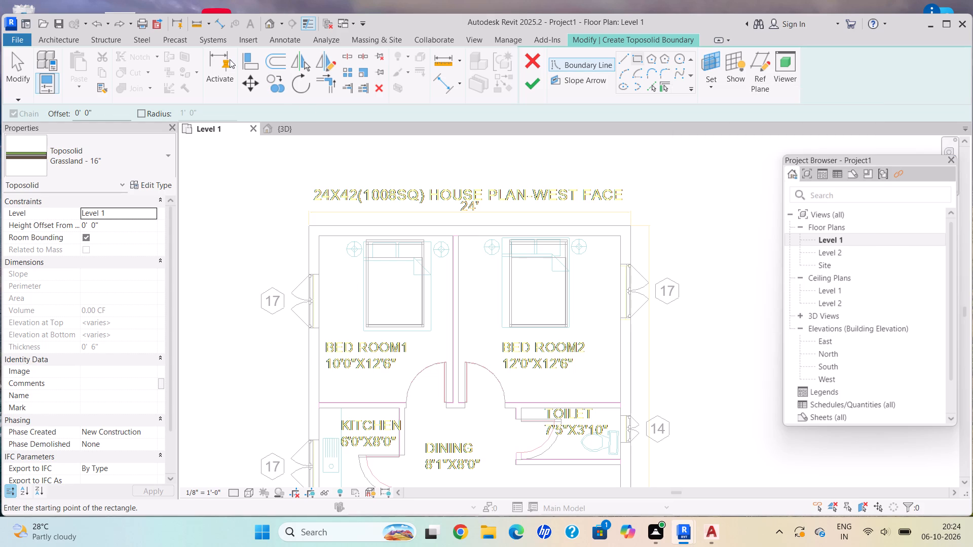
{"action": "scroll", "coordinate": [304, 234], "scroll_direction": "up", "scroll_amount": 4}
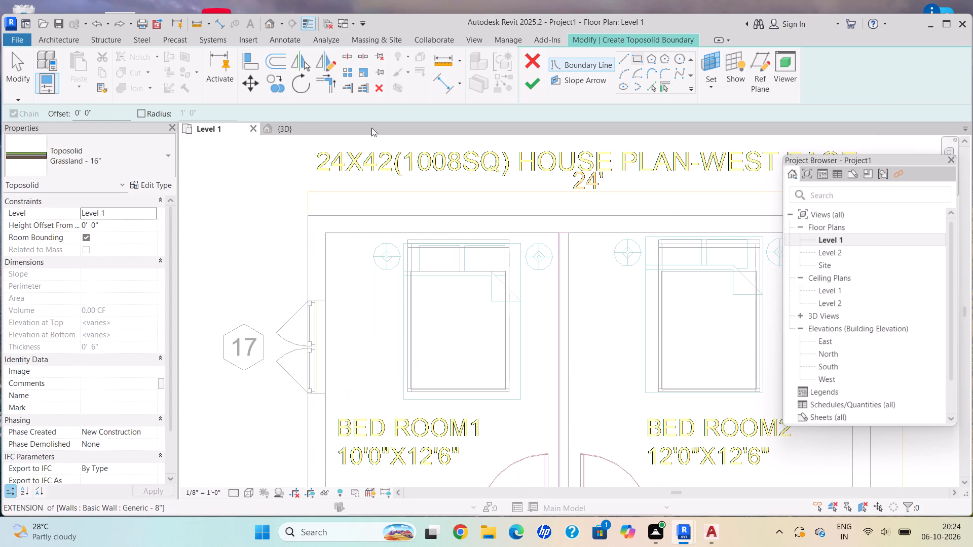
{"action": "left_click", "coordinate": [640, 57]}
{"action": "scroll", "coordinate": [307, 244], "scroll_direction": "down", "scroll_amount": 3}
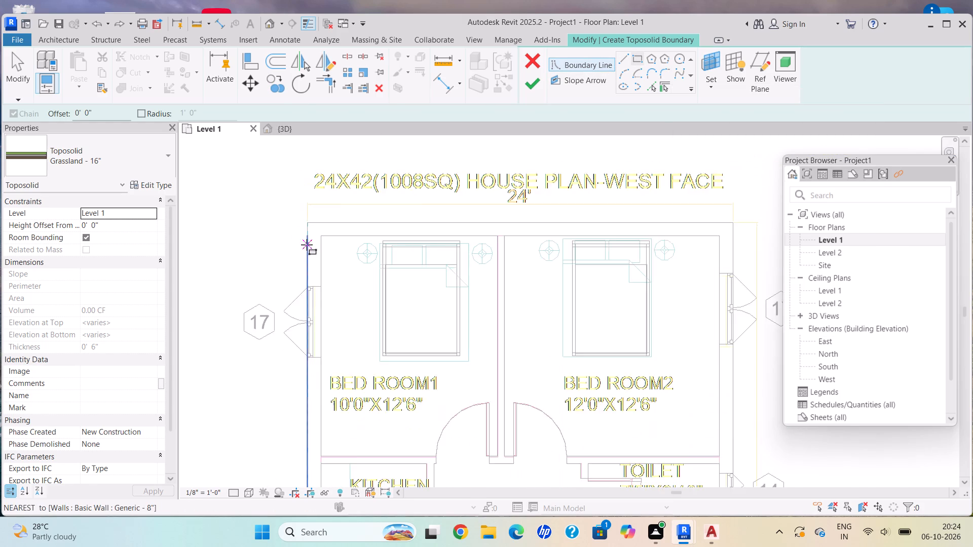
{"action": "scroll", "coordinate": [307, 245], "scroll_direction": "down", "scroll_amount": 4}
{"action": "scroll", "coordinate": [303, 241], "scroll_direction": "up", "scroll_amount": 1}
{"action": "scroll", "coordinate": [301, 240], "scroll_direction": "down", "scroll_amount": 1}
{"action": "scroll", "coordinate": [301, 240], "scroll_direction": "up", "scroll_amount": 1}
{"action": "scroll", "coordinate": [301, 240], "scroll_direction": "down", "scroll_amount": 5}
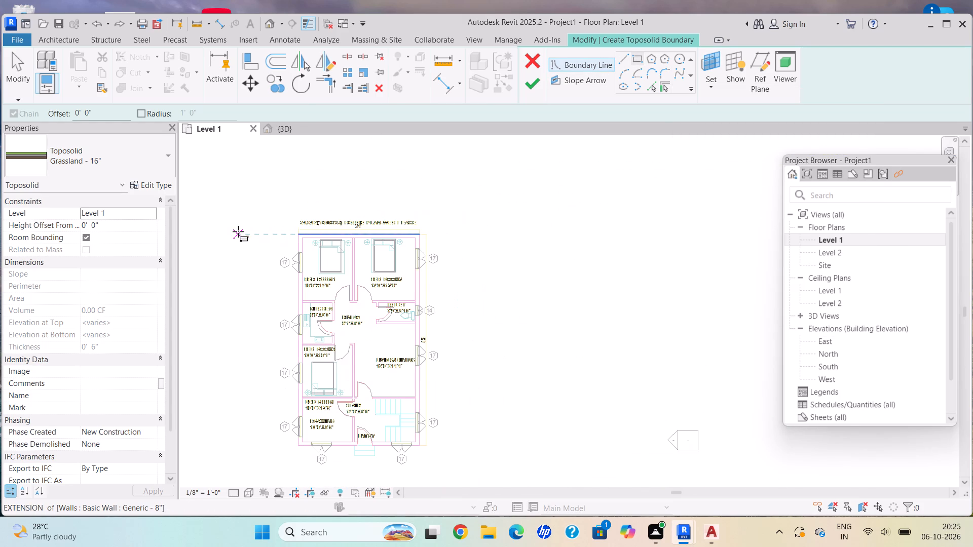
{"action": "left_click", "coordinate": [219, 212]}
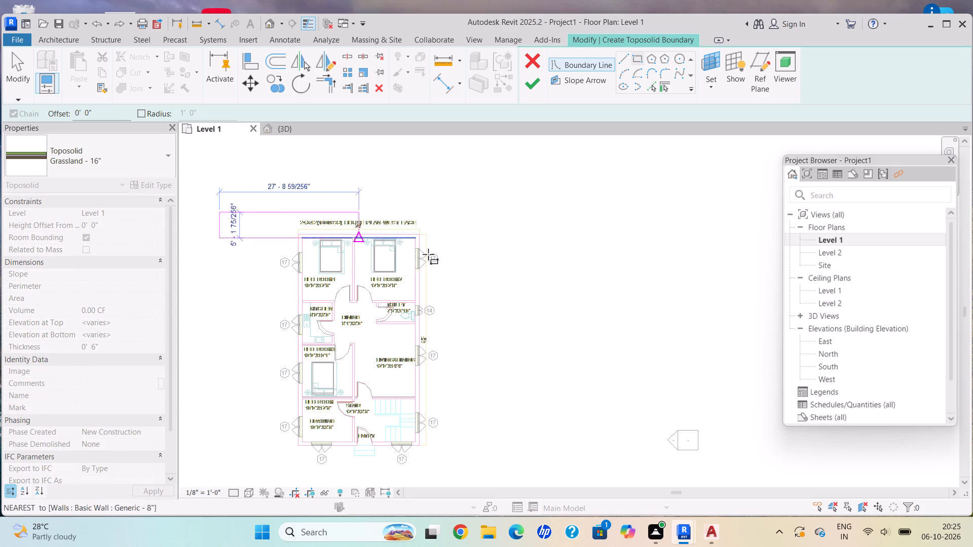
{"action": "middle_click_drag", "start_coordinate": [527, 446], "coordinate": [531, 361]}
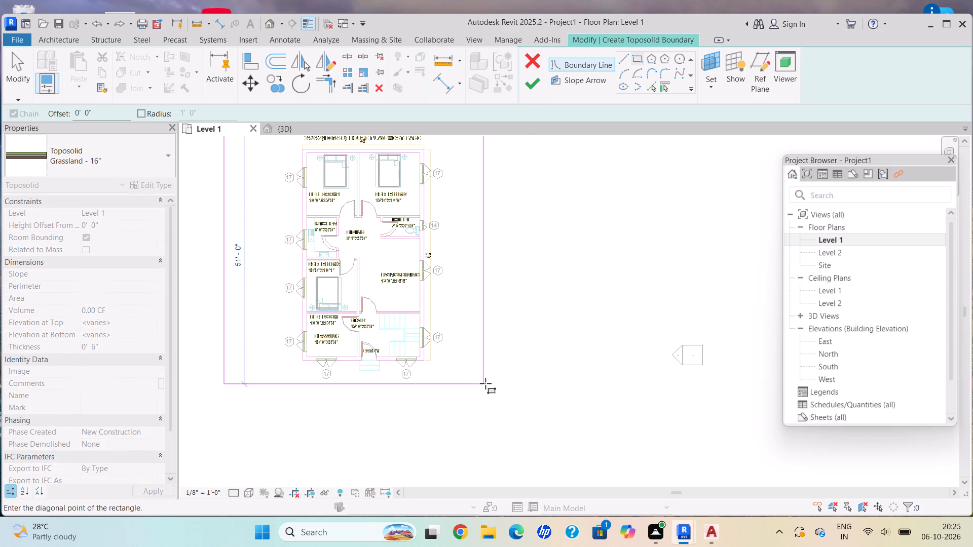
{"action": "left_click", "coordinate": [487, 383]}
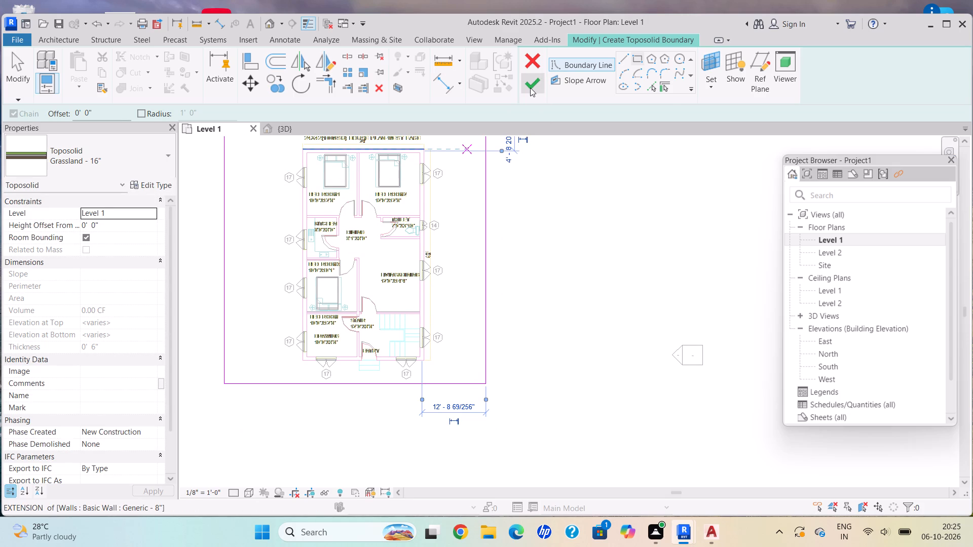
{"action": "left_click", "coordinate": [530, 88]}
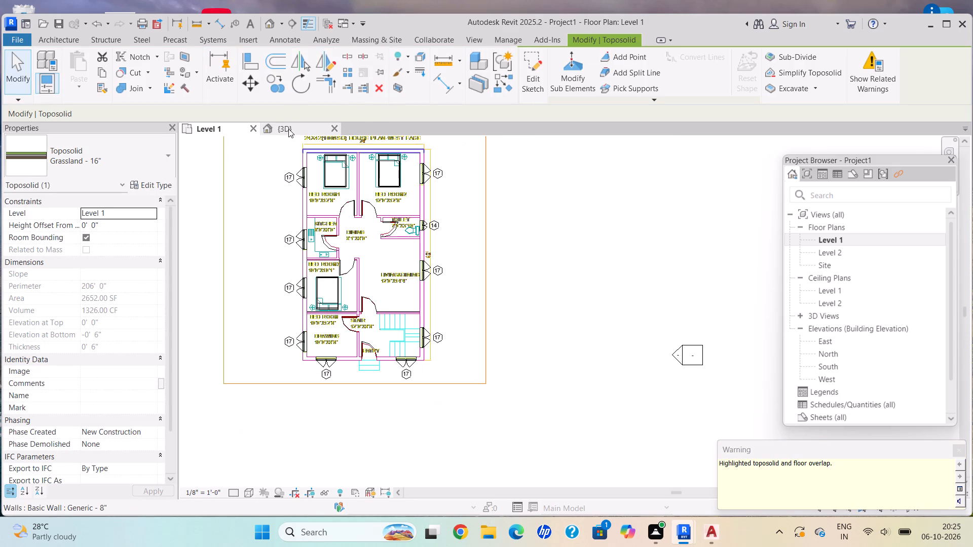
Inspect the enlarged toposolid around and inside the house in 3D, checking how it meets the floor.
{"action": "left_click", "coordinate": [288, 129]}
{"action": "scroll", "coordinate": [406, 278], "scroll_direction": "down", "scroll_amount": 3}
{"action": "key", "text": "Escape"}
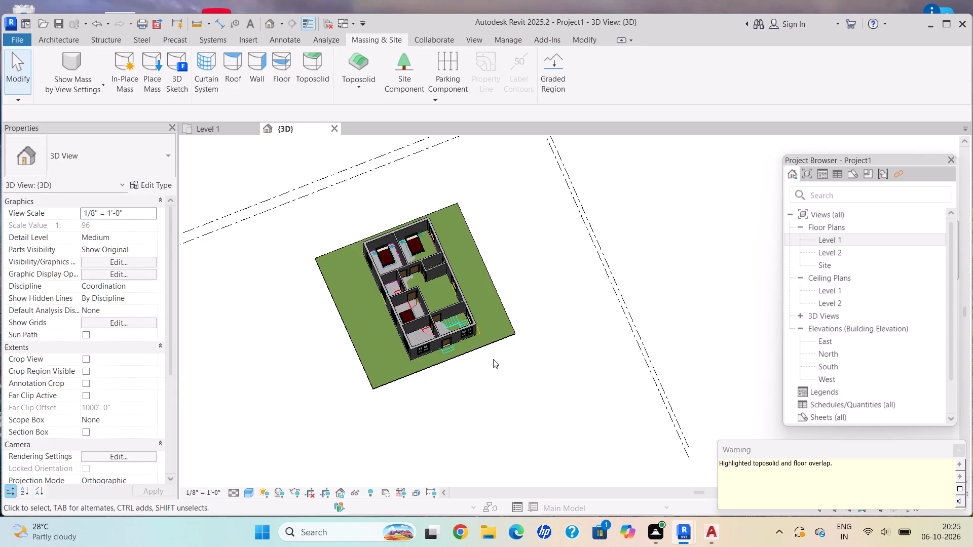
{"action": "middle_click_drag", "start_coordinate": [488, 355], "coordinate": [435, 146], "text": "shift"}
{"action": "scroll", "coordinate": [456, 235], "scroll_direction": "up", "scroll_amount": 4}
{"action": "scroll", "coordinate": [430, 296], "scroll_direction": "down", "scroll_amount": 1}
{"action": "scroll", "coordinate": [430, 296], "scroll_direction": "up", "scroll_amount": 1}
{"action": "middle_click_drag", "start_coordinate": [435, 327], "coordinate": [445, 407], "text": "shift"}
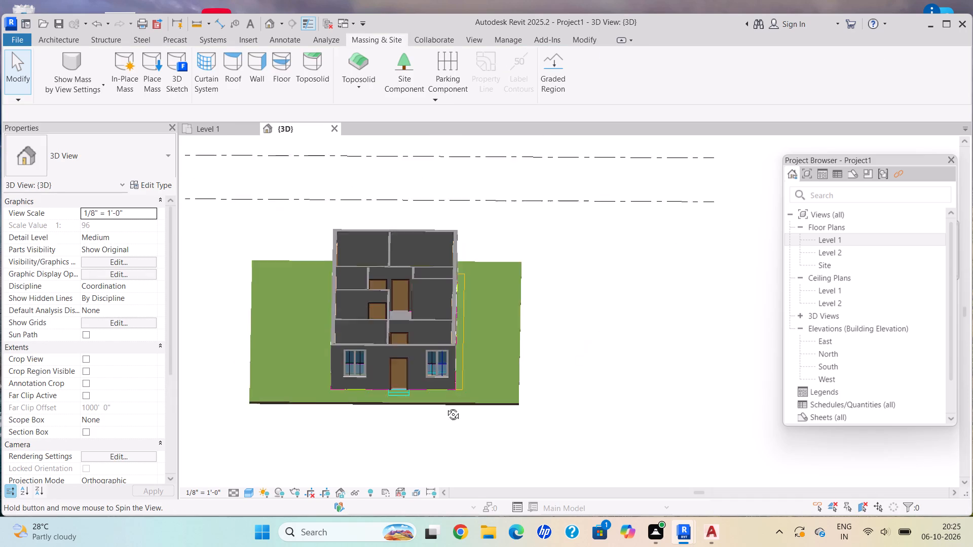
{"action": "middle_click_drag", "start_coordinate": [445, 407], "coordinate": [450, 428], "text": "shift"}
{"action": "middle_click_drag", "start_coordinate": [451, 433], "coordinate": [454, 456], "text": "shift"}
{"action": "middle_click_drag", "start_coordinate": [428, 346], "coordinate": [438, 397], "text": "shift"}
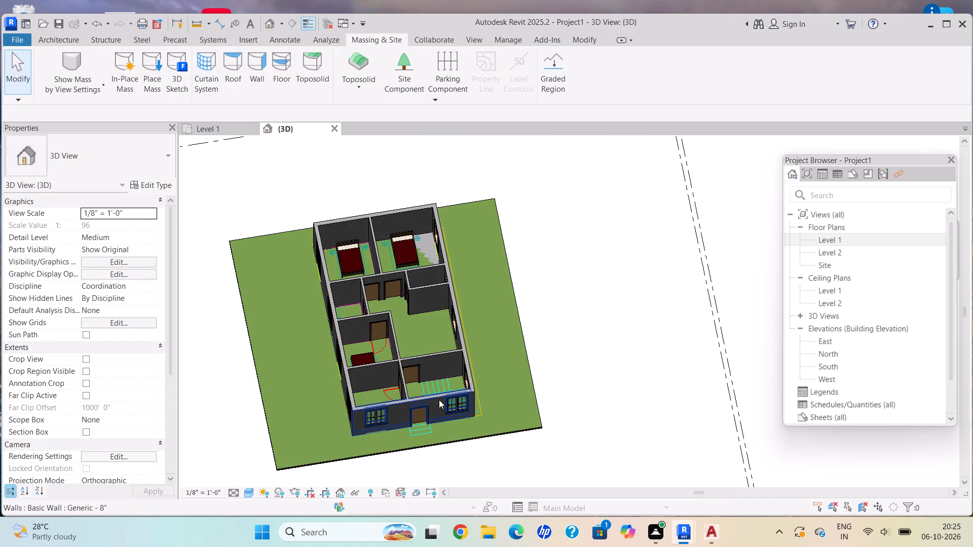
{"action": "scroll", "coordinate": [440, 405], "scroll_direction": "down", "scroll_amount": 1}
{"action": "middle_click_drag", "start_coordinate": [390, 353], "coordinate": [397, 373], "text": "shift"}
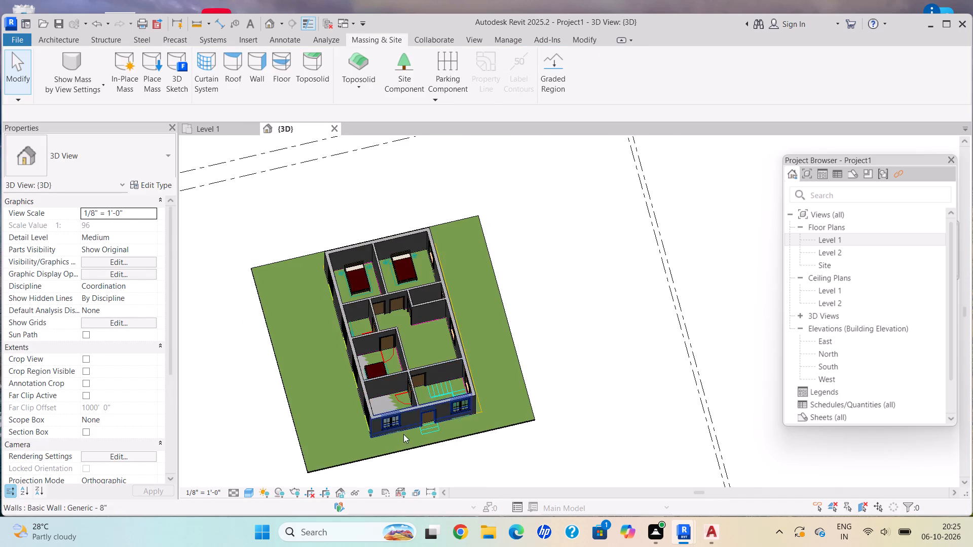
{"action": "scroll", "coordinate": [392, 434], "scroll_direction": "up", "scroll_amount": 1}
{"action": "scroll", "coordinate": [392, 434], "scroll_direction": "down", "scroll_amount": 1}
{"action": "scroll", "coordinate": [392, 434], "scroll_direction": "up", "scroll_amount": 2}
{"action": "scroll", "coordinate": [392, 434], "scroll_direction": "down", "scroll_amount": 1}
{"action": "scroll", "coordinate": [390, 427], "scroll_direction": "up", "scroll_amount": 1}
{"action": "scroll", "coordinate": [385, 417], "scroll_direction": "down", "scroll_amount": 1}
{"action": "scroll", "coordinate": [385, 417], "scroll_direction": "up", "scroll_amount": 1}
Set the toposolid's height offset from Level 1 to -3".
{"action": "left_click", "coordinate": [421, 453]}
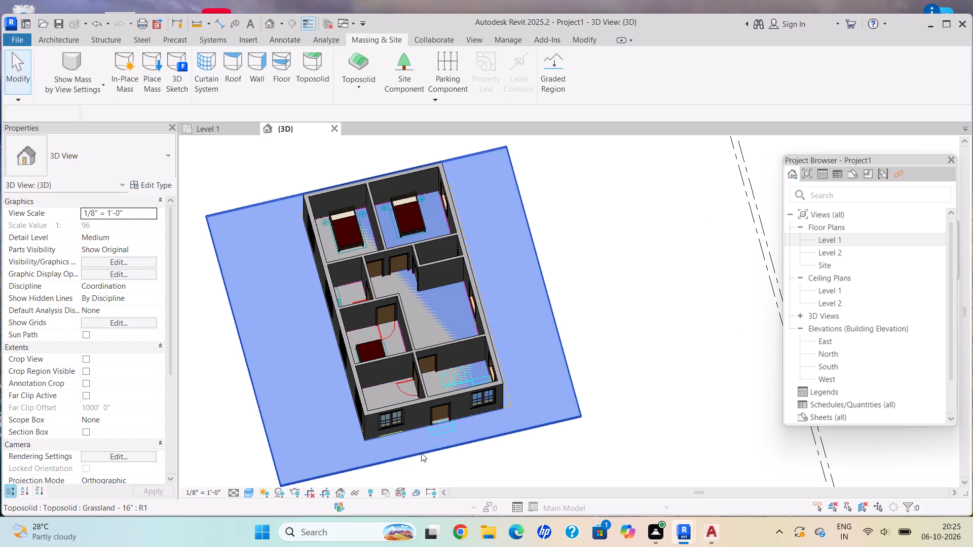
{"action": "left_click", "coordinate": [125, 223]}
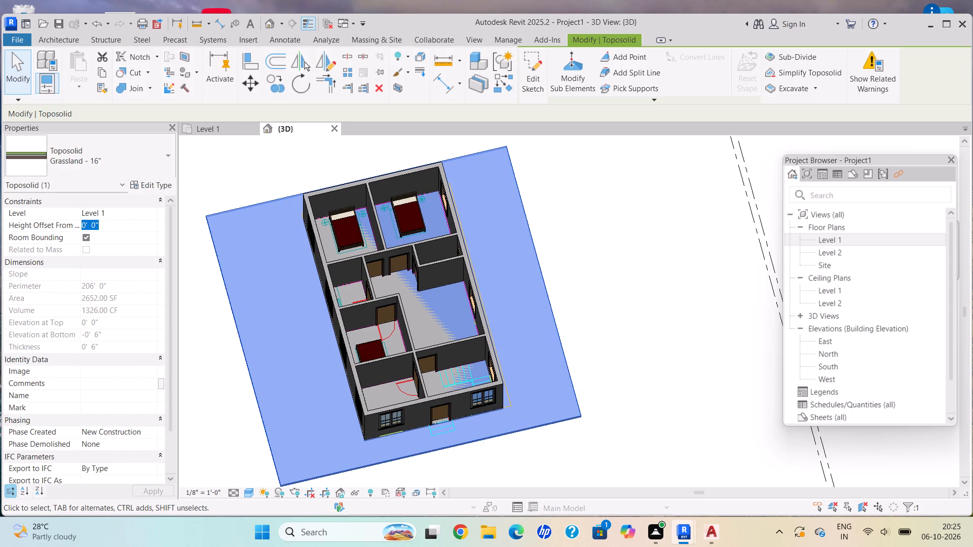
{"action": "key", "text": "BackSpace"}
{"action": "key", "text": "BackSpace"}
{"action": "key", "text": "BackSpace"}
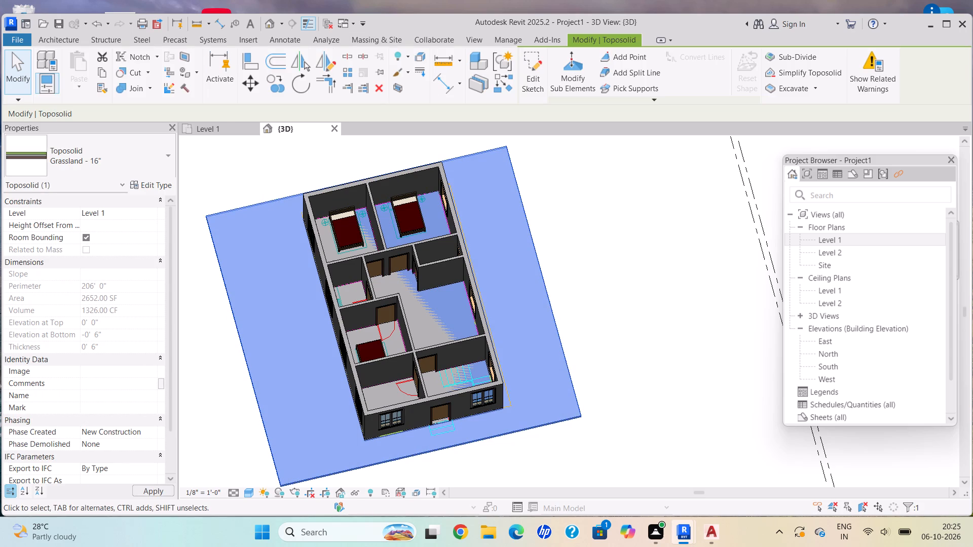
{"action": "type", "text": "-3\""}
{"action": "key", "text": "Return"}
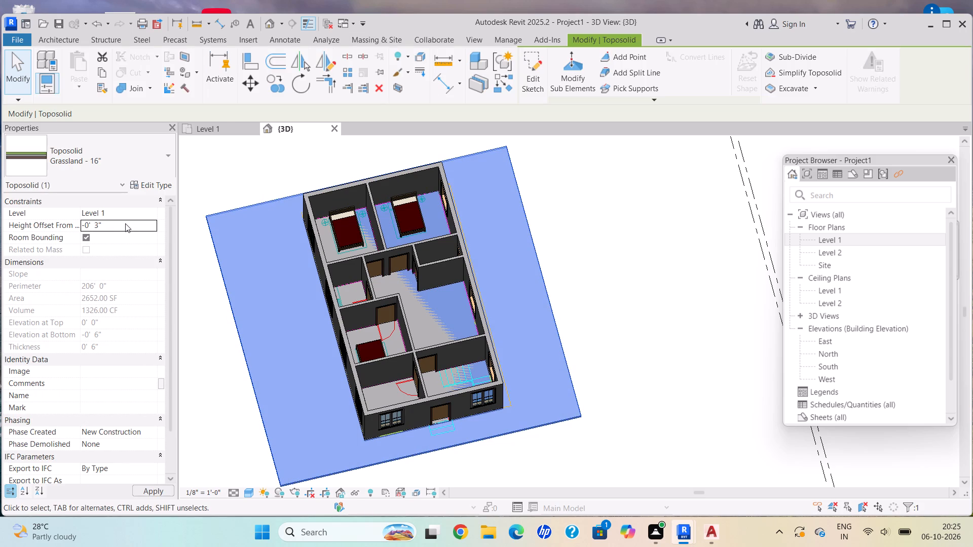
{"action": "key", "text": "Escape"}
Inspect the lowered toposolid against the house floor and the outer walls from several 3D angles.
{"action": "scroll", "coordinate": [559, 386], "scroll_direction": "down", "scroll_amount": 5}
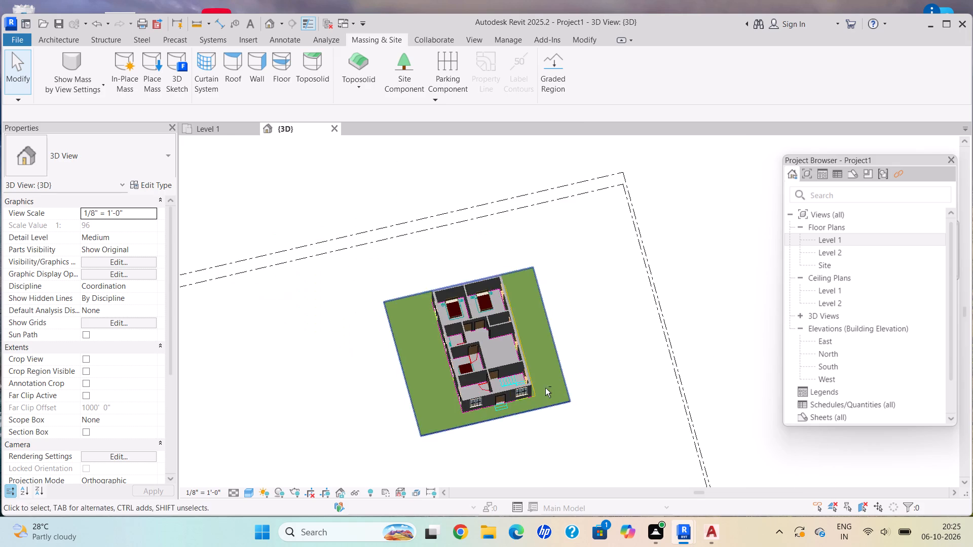
{"action": "middle_click_drag", "start_coordinate": [541, 383], "coordinate": [511, 204], "text": "shift"}
{"action": "scroll", "coordinate": [496, 349], "scroll_direction": "up", "scroll_amount": 4}
{"action": "middle_click_drag", "start_coordinate": [510, 353], "coordinate": [508, 434], "text": "shift"}
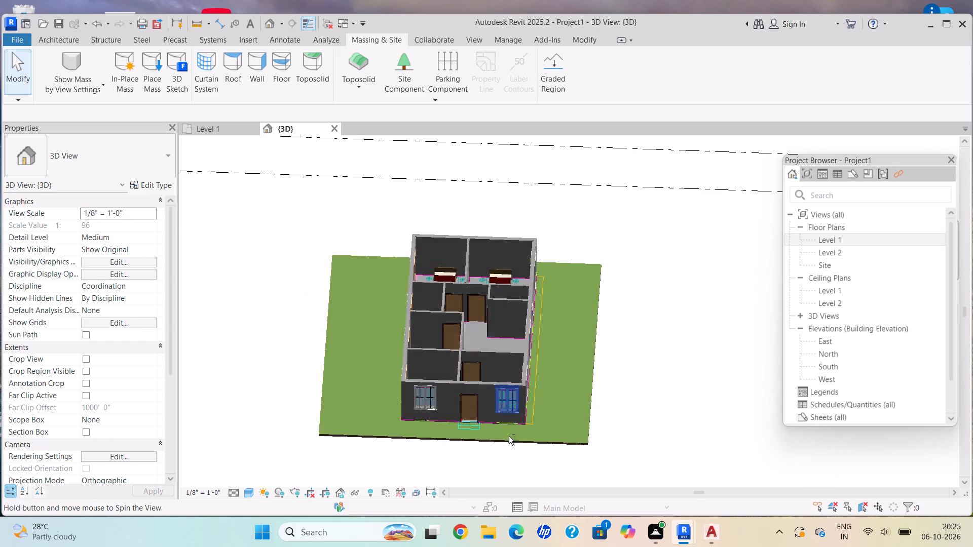
{"action": "scroll", "coordinate": [535, 474], "scroll_direction": "down", "scroll_amount": 2}
{"action": "scroll", "coordinate": [535, 474], "scroll_direction": "up", "scroll_amount": 1}
{"action": "scroll", "coordinate": [535, 474], "scroll_direction": "down", "scroll_amount": 1}
{"action": "scroll", "coordinate": [540, 428], "scroll_direction": "down", "scroll_amount": 1, "text": "shift"}
{"action": "scroll", "coordinate": [540, 428], "scroll_direction": "up", "scroll_amount": 1, "text": "shift"}
{"action": "middle_click_drag", "start_coordinate": [543, 427], "coordinate": [509, 431], "text": "shift"}
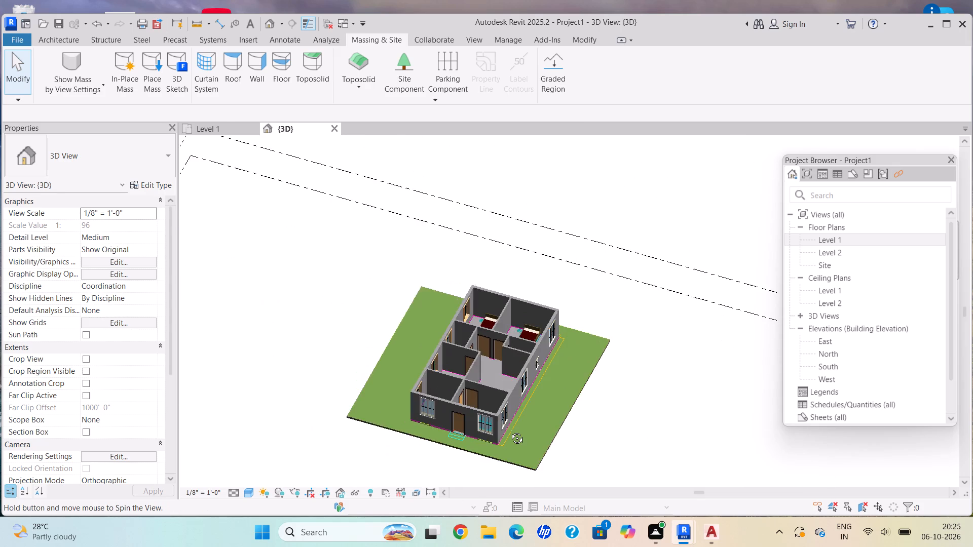
{"action": "middle_click_drag", "start_coordinate": [509, 431], "coordinate": [546, 439], "text": "shift"}
{"action": "scroll", "coordinate": [603, 365], "scroll_direction": "up", "scroll_amount": 4}
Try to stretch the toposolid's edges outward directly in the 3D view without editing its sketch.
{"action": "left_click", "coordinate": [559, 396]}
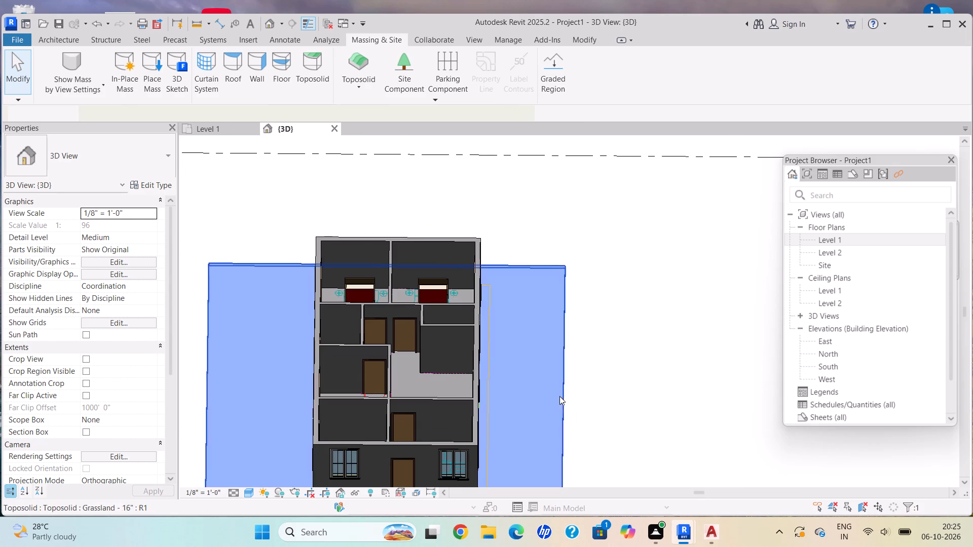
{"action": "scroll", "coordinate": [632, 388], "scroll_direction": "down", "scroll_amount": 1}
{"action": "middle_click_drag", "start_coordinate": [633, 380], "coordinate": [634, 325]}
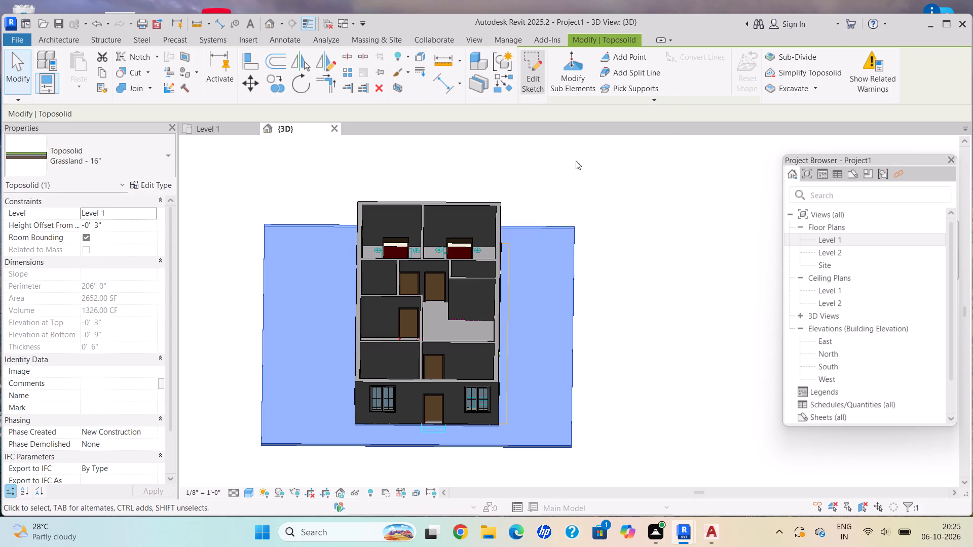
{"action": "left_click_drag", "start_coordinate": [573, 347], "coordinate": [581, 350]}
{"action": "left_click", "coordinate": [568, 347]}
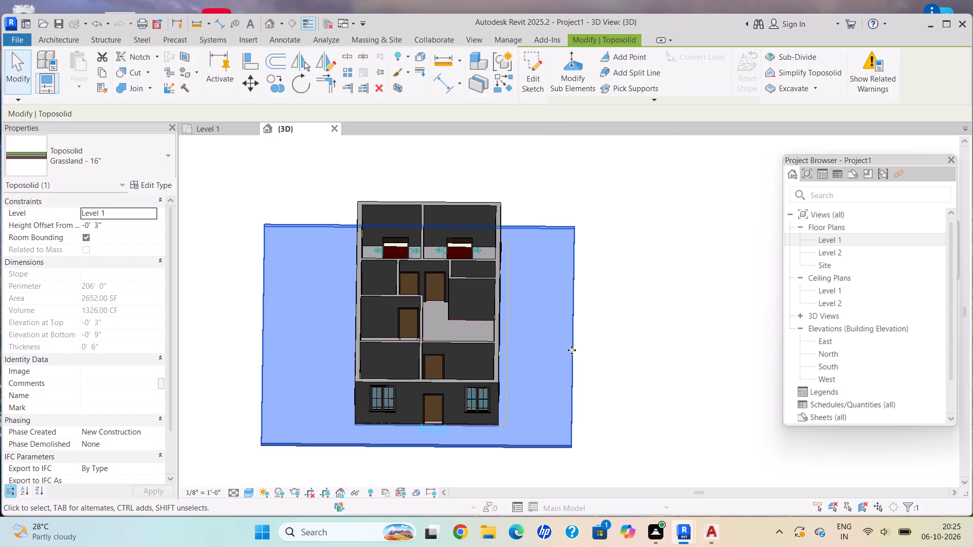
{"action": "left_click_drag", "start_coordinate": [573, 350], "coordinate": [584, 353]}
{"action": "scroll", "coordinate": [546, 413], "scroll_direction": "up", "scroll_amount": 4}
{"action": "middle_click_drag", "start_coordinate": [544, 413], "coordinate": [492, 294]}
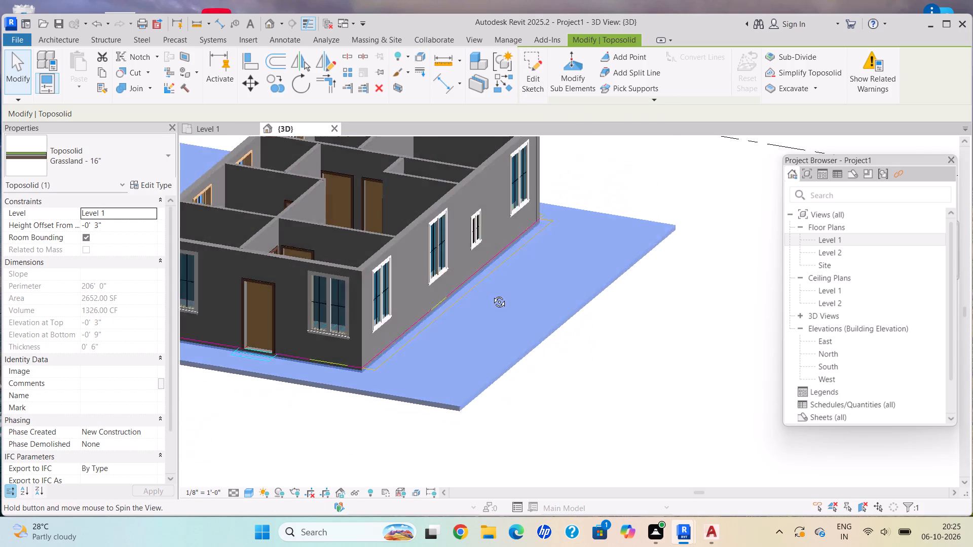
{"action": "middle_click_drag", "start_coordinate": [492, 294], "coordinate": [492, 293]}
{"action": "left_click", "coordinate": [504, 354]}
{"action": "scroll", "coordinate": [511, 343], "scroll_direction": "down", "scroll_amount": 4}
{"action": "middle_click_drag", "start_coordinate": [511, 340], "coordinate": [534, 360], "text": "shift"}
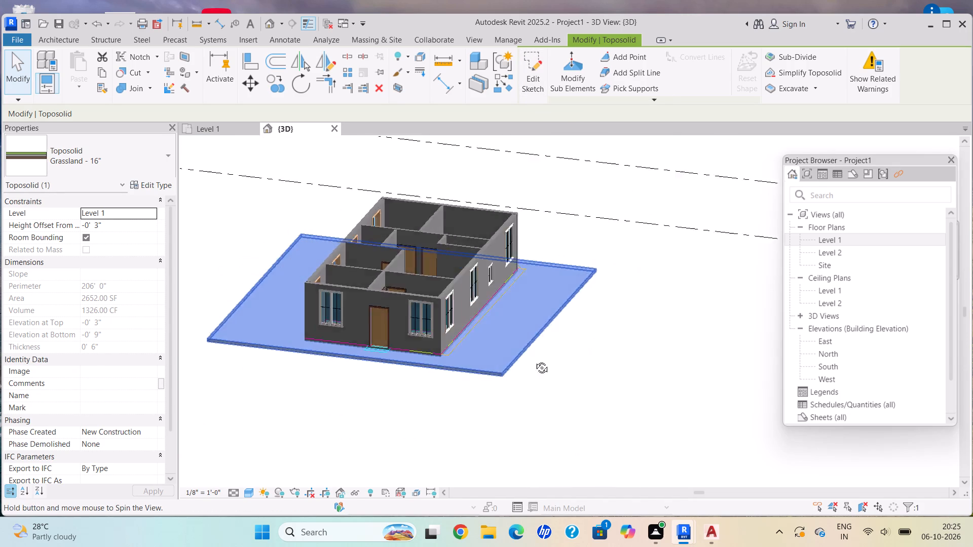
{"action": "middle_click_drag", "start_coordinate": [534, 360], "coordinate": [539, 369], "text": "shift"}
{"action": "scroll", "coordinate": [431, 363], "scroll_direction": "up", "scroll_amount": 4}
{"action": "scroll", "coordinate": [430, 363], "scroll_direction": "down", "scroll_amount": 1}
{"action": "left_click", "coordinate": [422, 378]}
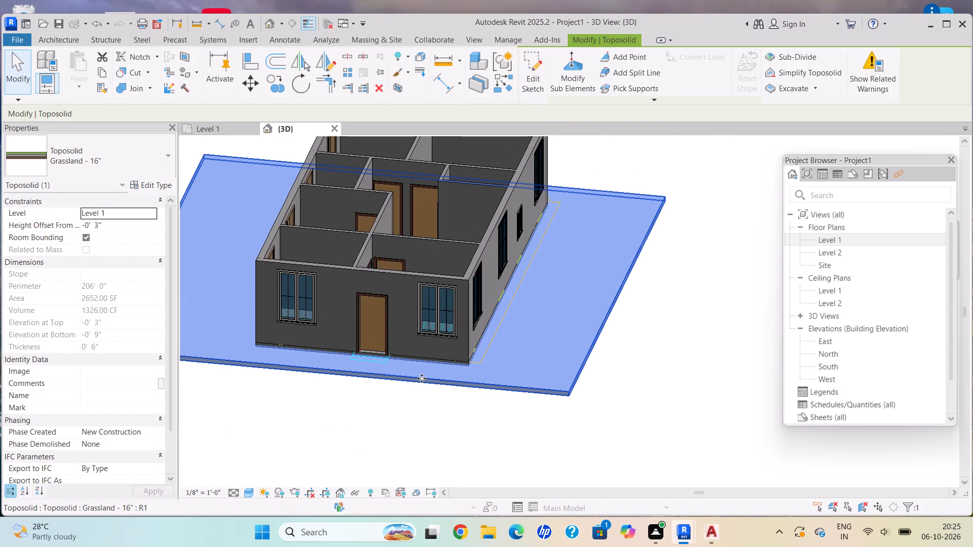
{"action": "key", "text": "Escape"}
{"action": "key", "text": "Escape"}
Edit the toposolid boundary, moving its front side outward for about 55'-6" depth and its right-hand side to 15'-6" from the house.
{"action": "left_click", "coordinate": [433, 376]}
{"action": "left_click", "coordinate": [534, 83]}
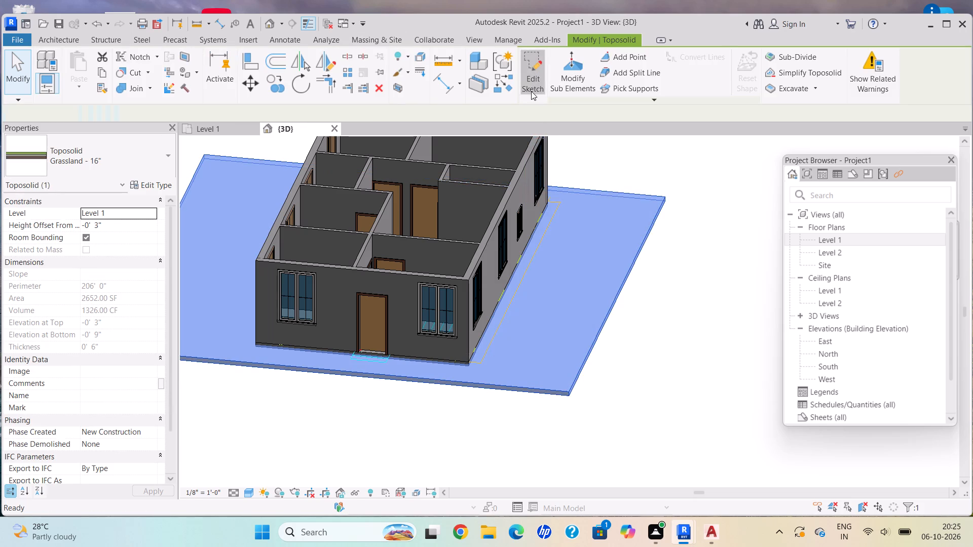
{"action": "left_click", "coordinate": [492, 382]}
{"action": "left_click_drag", "start_coordinate": [492, 382], "coordinate": [485, 401]}
{"action": "scroll", "coordinate": [498, 338], "scroll_direction": "down", "scroll_amount": 1}
{"action": "middle_click_drag", "start_coordinate": [498, 337], "coordinate": [484, 363]}
{"action": "left_click_drag", "start_coordinate": [593, 312], "coordinate": [597, 315]}
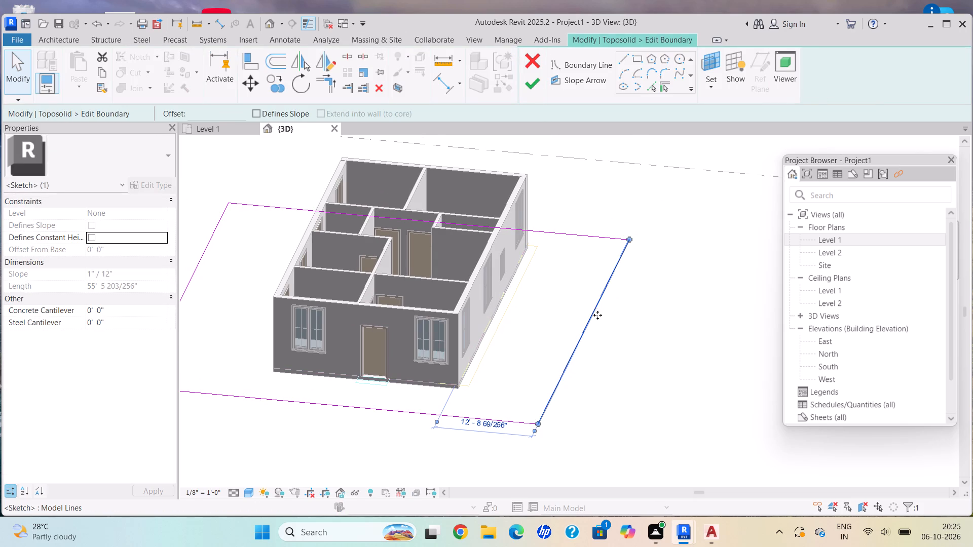
{"action": "left_click_drag", "start_coordinate": [597, 315], "coordinate": [609, 324]}
{"action": "left_click_drag", "start_coordinate": [606, 327], "coordinate": [598, 325]}
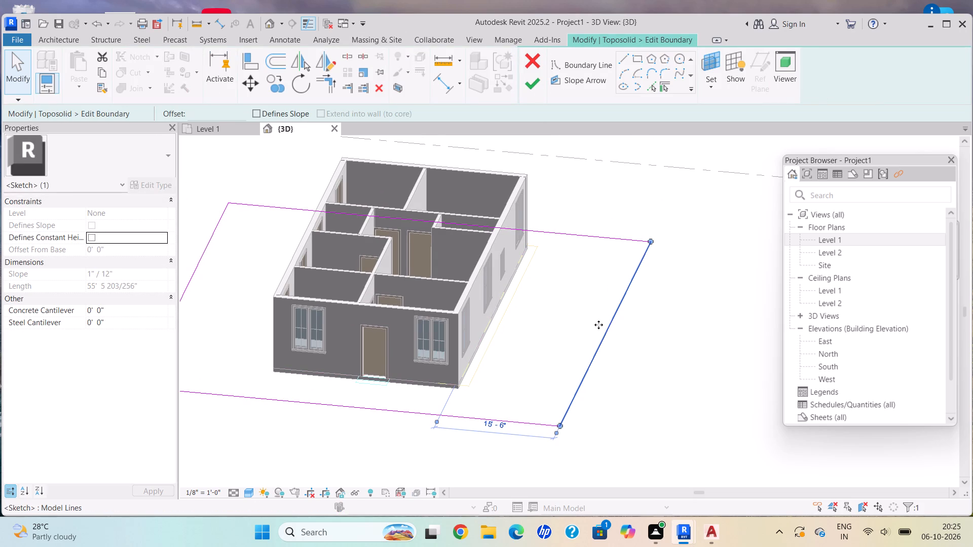
{"action": "left_click_drag", "start_coordinate": [598, 325], "coordinate": [597, 325]}
{"action": "key", "text": "Escape"}
{"action": "scroll", "coordinate": [588, 310], "scroll_direction": "down", "scroll_amount": 5}
{"action": "left_click", "coordinate": [531, 84]}
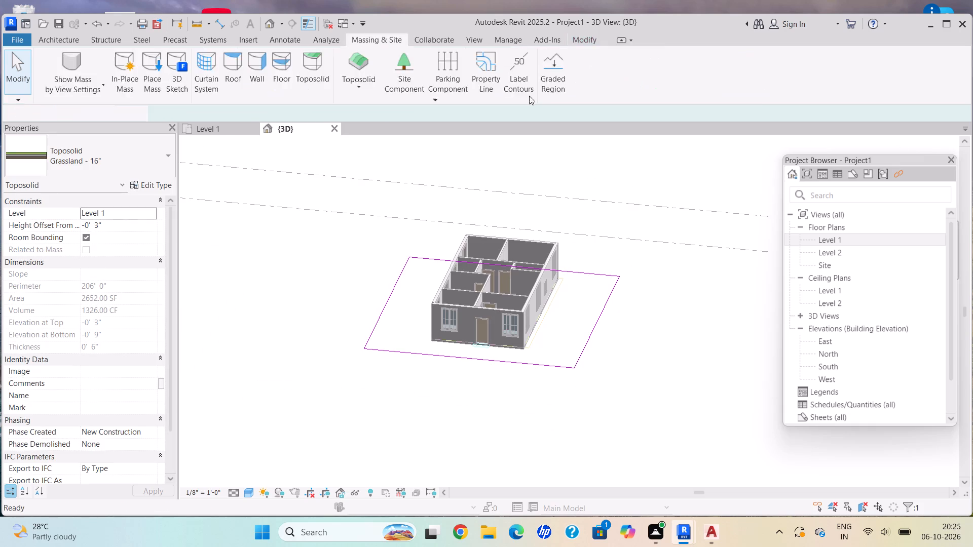
Edit the toposolid boundary again, moving its rear side outward to 10'-0" from the house, and finish the sketch.
{"action": "scroll", "coordinate": [534, 222], "scroll_direction": "down", "scroll_amount": 4}
{"action": "key", "text": "Escape"}
{"action": "scroll", "coordinate": [529, 233], "scroll_direction": "down", "scroll_amount": 4}
{"action": "scroll", "coordinate": [329, 278], "scroll_direction": "up", "scroll_amount": 1, "text": "shift"}
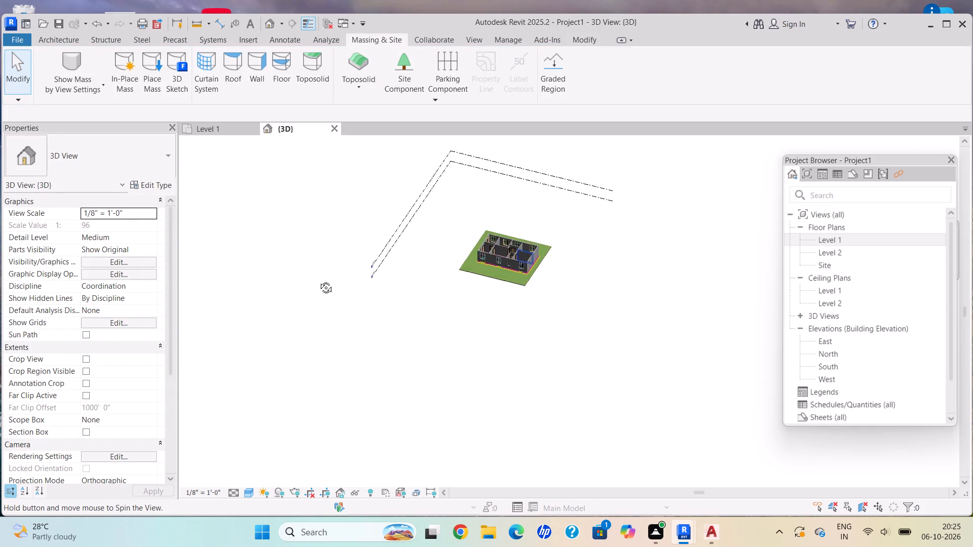
{"action": "scroll", "coordinate": [443, 301], "scroll_direction": "up", "scroll_amount": 1}
{"action": "scroll", "coordinate": [445, 301], "scroll_direction": "down", "scroll_amount": 1}
{"action": "scroll", "coordinate": [460, 298], "scroll_direction": "up", "scroll_amount": 1}
{"action": "scroll", "coordinate": [461, 298], "scroll_direction": "down", "scroll_amount": 1}
{"action": "scroll", "coordinate": [466, 298], "scroll_direction": "up", "scroll_amount": 4}
{"action": "scroll", "coordinate": [526, 263], "scroll_direction": "down", "scroll_amount": 1}
{"action": "scroll", "coordinate": [526, 263], "scroll_direction": "up", "scroll_amount": 1}
{"action": "scroll", "coordinate": [528, 262], "scroll_direction": "down", "scroll_amount": 1}
{"action": "scroll", "coordinate": [531, 260], "scroll_direction": "up", "scroll_amount": 2}
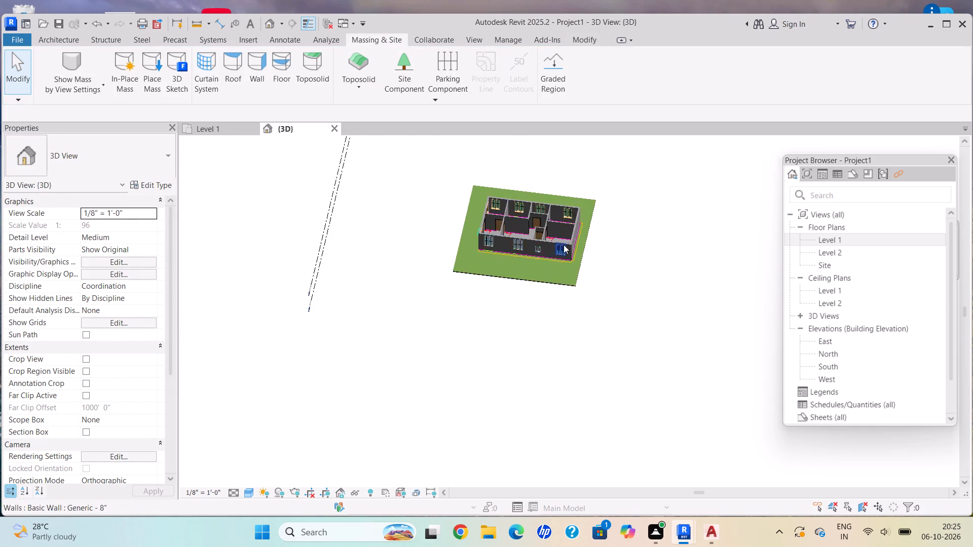
{"action": "scroll", "coordinate": [564, 245], "scroll_direction": "up", "scroll_amount": 1}
{"action": "scroll", "coordinate": [572, 245], "scroll_direction": "down", "scroll_amount": 1}
{"action": "left_click", "coordinate": [585, 249]}
{"action": "scroll", "coordinate": [584, 238], "scroll_direction": "up", "scroll_amount": 4}
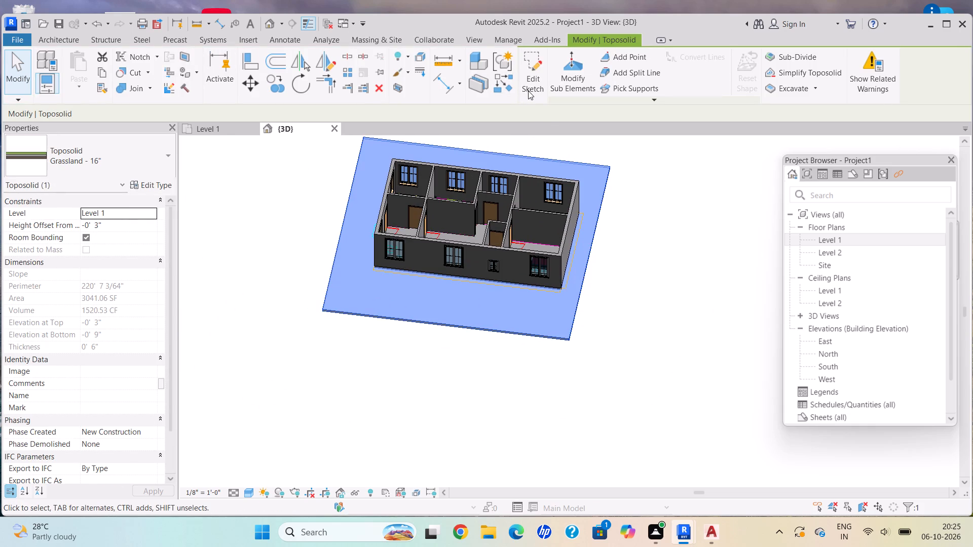
{"action": "left_click", "coordinate": [527, 91]}
{"action": "left_click_drag", "start_coordinate": [595, 230], "coordinate": [617, 243]}
{"action": "scroll", "coordinate": [615, 242], "scroll_direction": "up", "scroll_amount": 1}
{"action": "scroll", "coordinate": [615, 242], "scroll_direction": "down", "scroll_amount": 2}
{"action": "scroll", "coordinate": [615, 242], "scroll_direction": "up", "scroll_amount": 1}
{"action": "scroll", "coordinate": [615, 242], "scroll_direction": "down", "scroll_amount": 1}
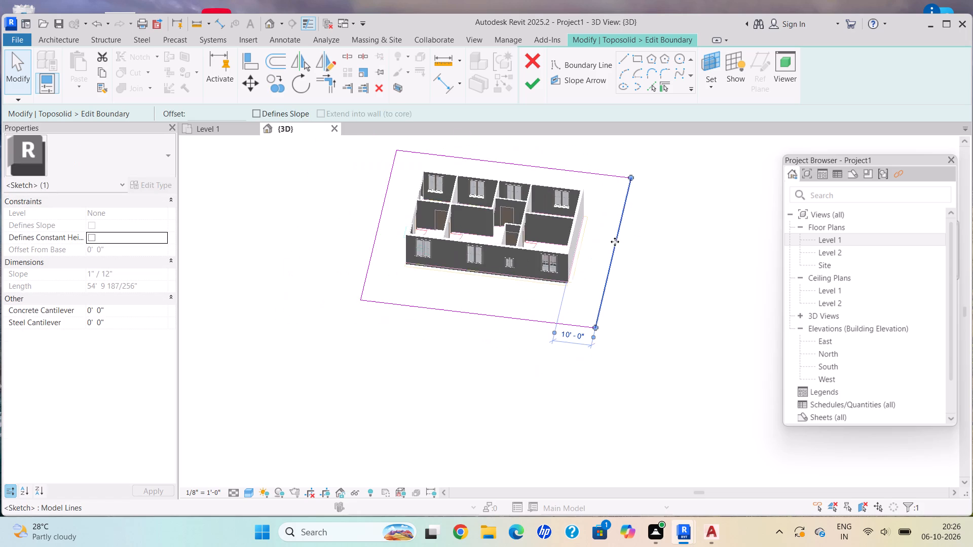
{"action": "left_click", "coordinate": [532, 91]}
{"action": "key", "text": "Escape"}
Inspect the enlarged toposolid in 3D, checking the margins and how the front wall and entrance door meet the ground.
{"action": "scroll", "coordinate": [426, 264], "scroll_direction": "down", "scroll_amount": 2}
{"action": "scroll", "coordinate": [427, 267], "scroll_direction": "up", "scroll_amount": 1}
{"action": "scroll", "coordinate": [427, 267], "scroll_direction": "down", "scroll_amount": 2}
{"action": "middle_click_drag", "start_coordinate": [427, 262], "coordinate": [587, 214], "text": "shift"}
{"action": "scroll", "coordinate": [430, 225], "scroll_direction": "down", "scroll_amount": 4}
{"action": "middle_click_drag", "start_coordinate": [428, 224], "coordinate": [495, 244]}
{"action": "scroll", "coordinate": [495, 231], "scroll_direction": "up", "scroll_amount": 4}
{"action": "scroll", "coordinate": [499, 228], "scroll_direction": "down", "scroll_amount": 1}
{"action": "scroll", "coordinate": [500, 227], "scroll_direction": "up", "scroll_amount": 1}
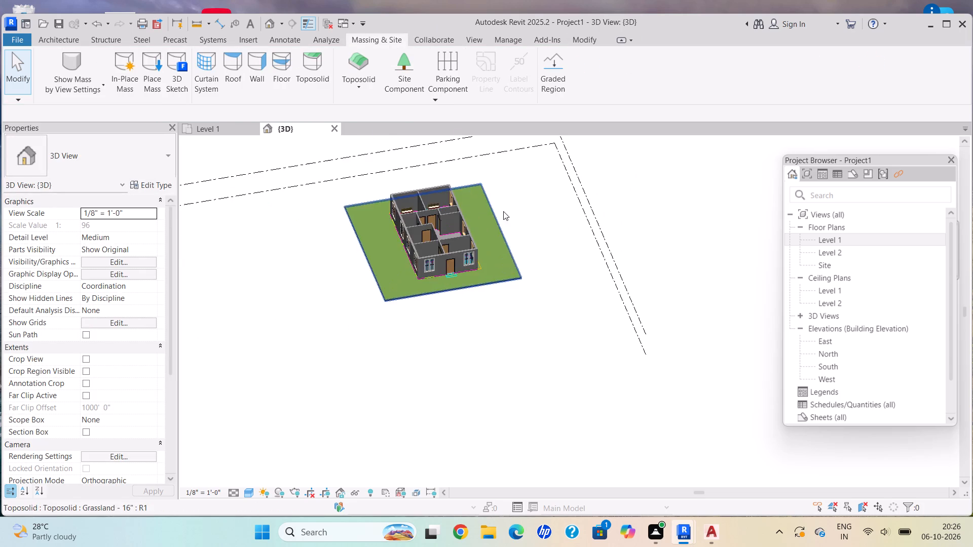
{"action": "scroll", "coordinate": [503, 211], "scroll_direction": "up", "scroll_amount": 1}
{"action": "scroll", "coordinate": [471, 284], "scroll_direction": "down", "scroll_amount": 1}
{"action": "scroll", "coordinate": [471, 284], "scroll_direction": "up", "scroll_amount": 2}
{"action": "scroll", "coordinate": [463, 268], "scroll_direction": "down", "scroll_amount": 1}
{"action": "scroll", "coordinate": [463, 268], "scroll_direction": "up", "scroll_amount": 4}
{"action": "middle_click_drag", "start_coordinate": [471, 230], "coordinate": [446, 176], "text": "shift"}
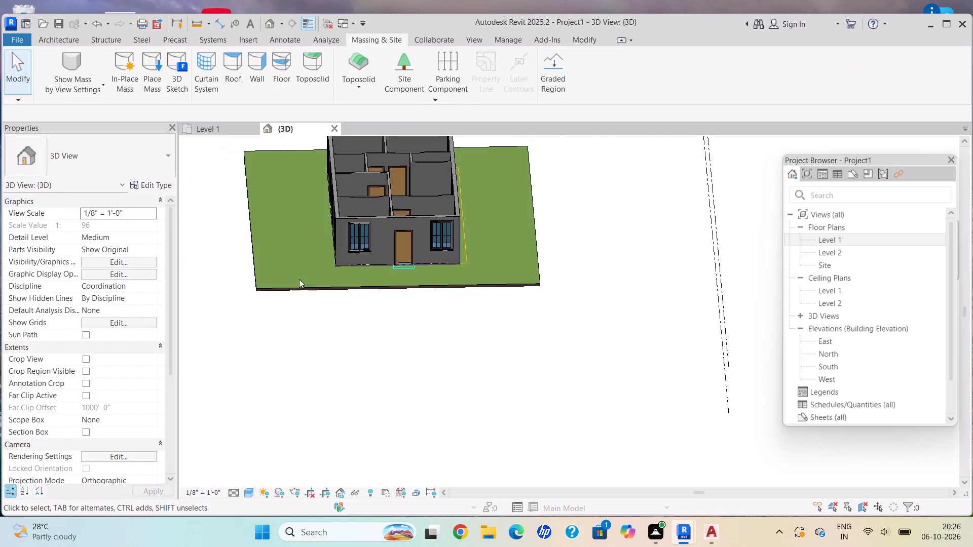
{"action": "scroll", "coordinate": [381, 229], "scroll_direction": "up", "scroll_amount": 3}
{"action": "scroll", "coordinate": [404, 204], "scroll_direction": "down", "scroll_amount": 1}
{"action": "scroll", "coordinate": [411, 200], "scroll_direction": "up", "scroll_amount": 11}
{"action": "scroll", "coordinate": [414, 245], "scroll_direction": "down", "scroll_amount": 4}
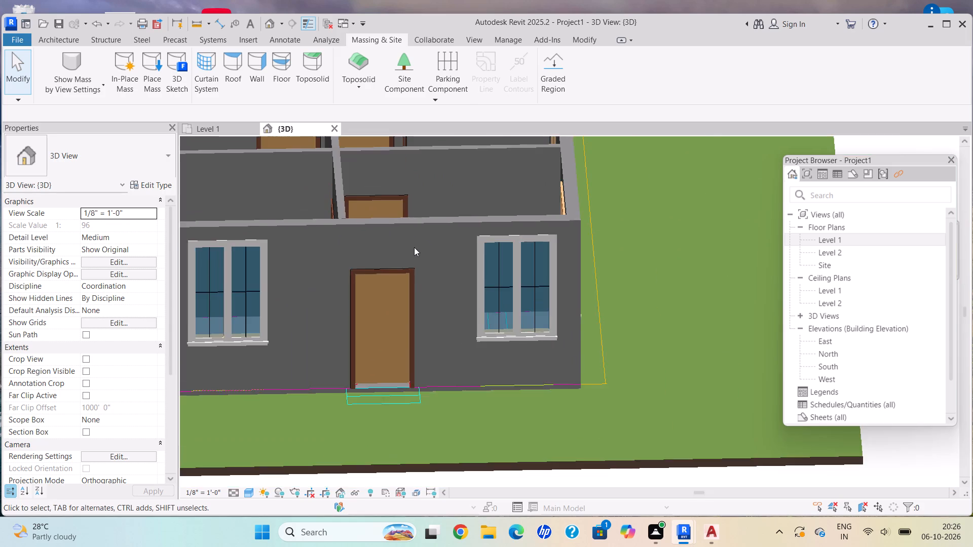
{"action": "scroll", "coordinate": [414, 258], "scroll_direction": "up", "scroll_amount": 1}
{"action": "scroll", "coordinate": [414, 265], "scroll_direction": "down", "scroll_amount": 1}
{"action": "scroll", "coordinate": [414, 272], "scroll_direction": "up", "scroll_amount": 1}
{"action": "scroll", "coordinate": [414, 272], "scroll_direction": "down", "scroll_amount": 1}
{"action": "scroll", "coordinate": [414, 272], "scroll_direction": "up", "scroll_amount": 1}
{"action": "scroll", "coordinate": [421, 266], "scroll_direction": "down", "scroll_amount": 2}
Examine the house and toposolid from the sides, rear and front in 3D, including the open room layout from above.
{"action": "middle_click_drag", "start_coordinate": [435, 260], "coordinate": [310, 206], "text": "shift"}
{"action": "scroll", "coordinate": [310, 207], "scroll_direction": "down", "scroll_amount": 6}
{"action": "middle_click_drag", "start_coordinate": [432, 211], "coordinate": [249, 192], "text": "shift"}
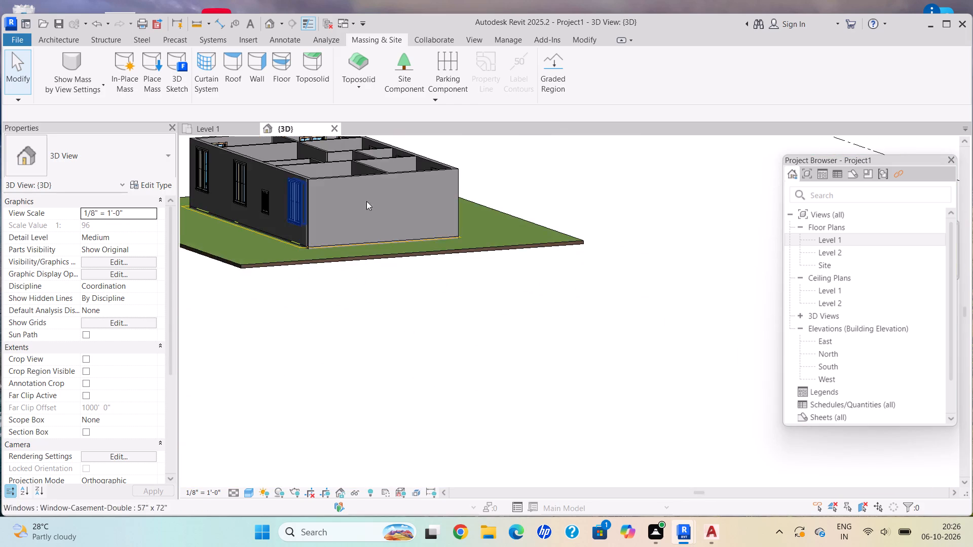
{"action": "middle_click_drag", "start_coordinate": [380, 206], "coordinate": [197, 207], "text": "shift"}
{"action": "middle_click_drag", "start_coordinate": [318, 204], "coordinate": [172, 209], "text": "shift"}
{"action": "scroll", "coordinate": [296, 207], "scroll_direction": "up", "scroll_amount": 1, "text": "shift"}
{"action": "middle_click_drag", "start_coordinate": [328, 215], "coordinate": [247, 196]}
{"action": "scroll", "coordinate": [304, 174], "scroll_direction": "up", "scroll_amount": 3}
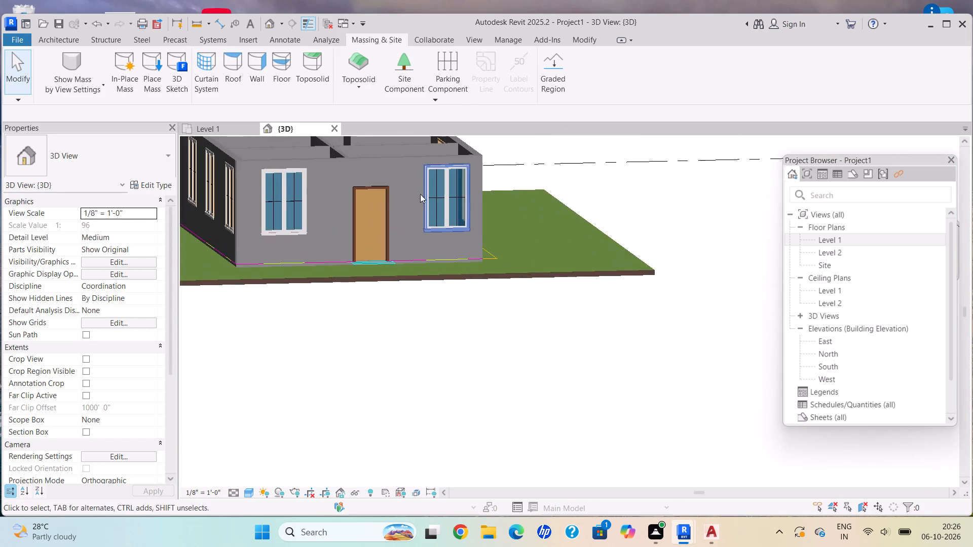
{"action": "scroll", "coordinate": [420, 194], "scroll_direction": "up", "scroll_amount": 1, "text": "shift"}
{"action": "middle_click_drag", "start_coordinate": [420, 194], "coordinate": [381, 211], "text": "shift"}
{"action": "middle_click_drag", "start_coordinate": [393, 214], "coordinate": [508, 331]}
{"action": "middle_click_drag", "start_coordinate": [485, 337], "coordinate": [519, 395], "text": "shift"}
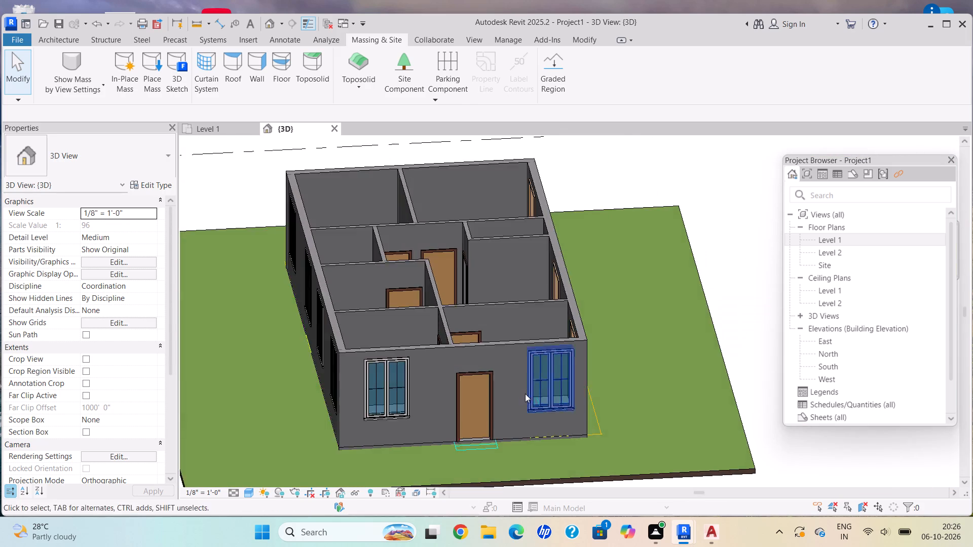
{"action": "scroll", "coordinate": [525, 395], "scroll_direction": "down", "scroll_amount": 4}
{"action": "middle_click_drag", "start_coordinate": [518, 402], "coordinate": [502, 416], "text": "shift"}
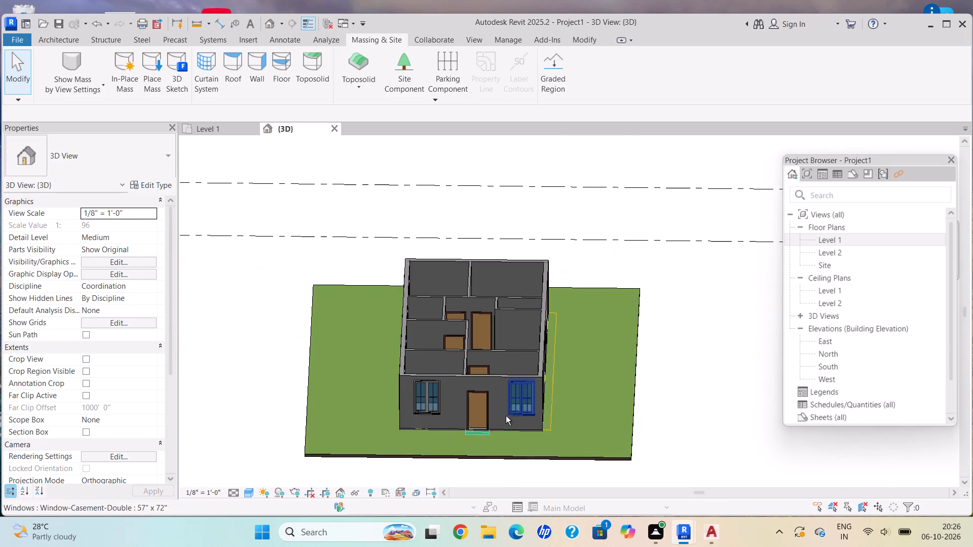
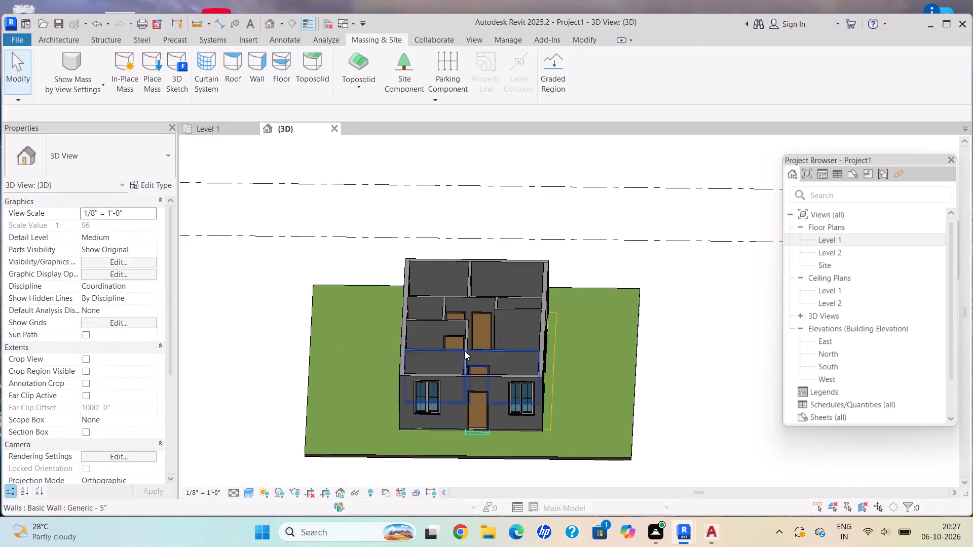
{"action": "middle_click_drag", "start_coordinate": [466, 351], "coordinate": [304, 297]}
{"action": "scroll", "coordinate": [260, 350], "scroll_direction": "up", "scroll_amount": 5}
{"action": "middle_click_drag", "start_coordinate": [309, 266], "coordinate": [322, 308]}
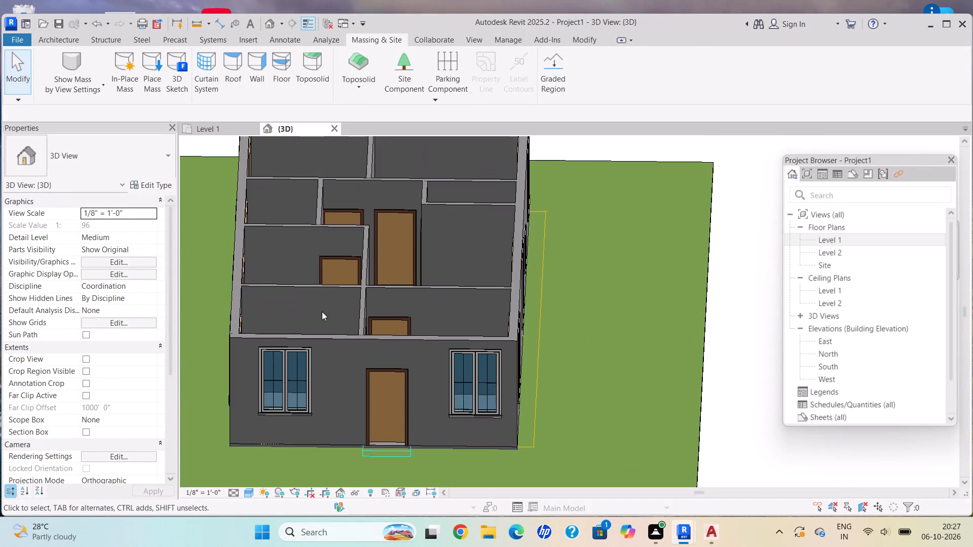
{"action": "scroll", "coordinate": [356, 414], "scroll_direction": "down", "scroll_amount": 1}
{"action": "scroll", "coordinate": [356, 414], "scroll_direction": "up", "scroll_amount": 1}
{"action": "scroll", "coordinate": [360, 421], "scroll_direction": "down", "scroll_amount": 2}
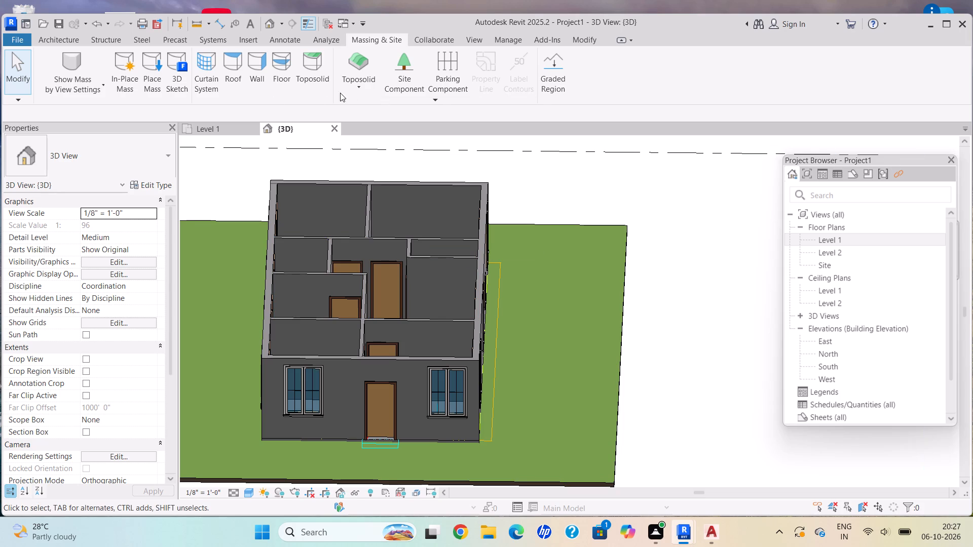
Start an in-place component in the Generic Models category and accept its default name.
{"action": "left_click", "coordinate": [57, 43]}
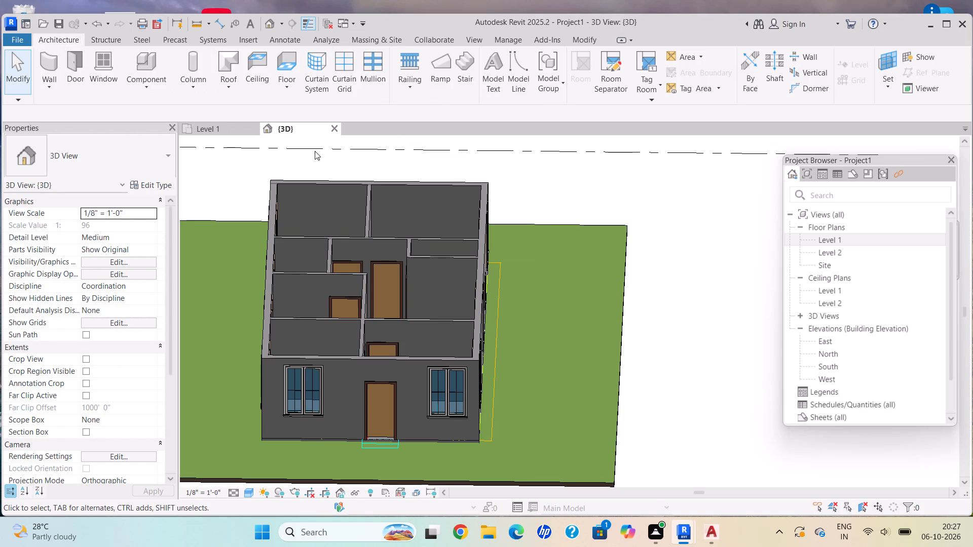
{"action": "middle_click_drag", "start_coordinate": [460, 349], "coordinate": [472, 287]}
{"action": "scroll", "coordinate": [471, 287], "scroll_direction": "down", "scroll_amount": 1}
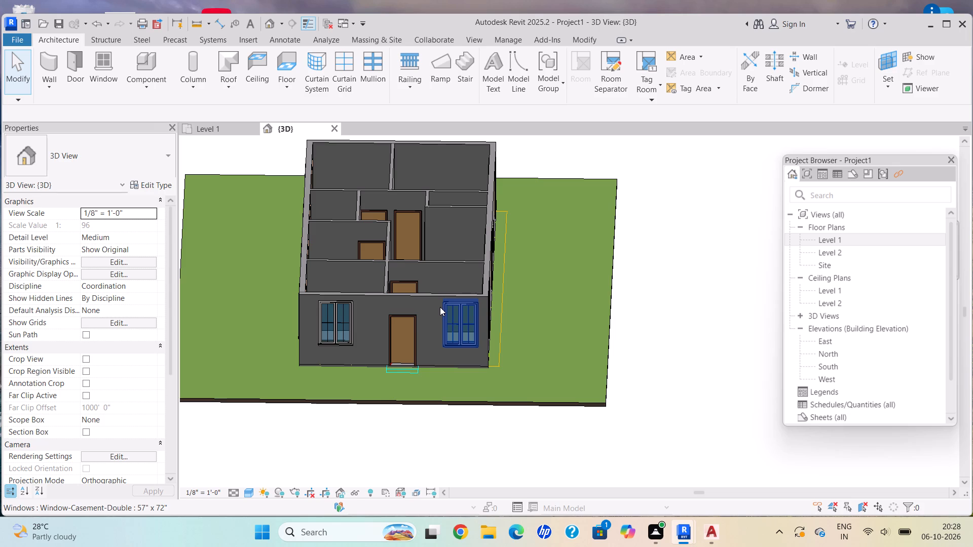
{"action": "middle_click_drag", "start_coordinate": [408, 238], "coordinate": [432, 268]}
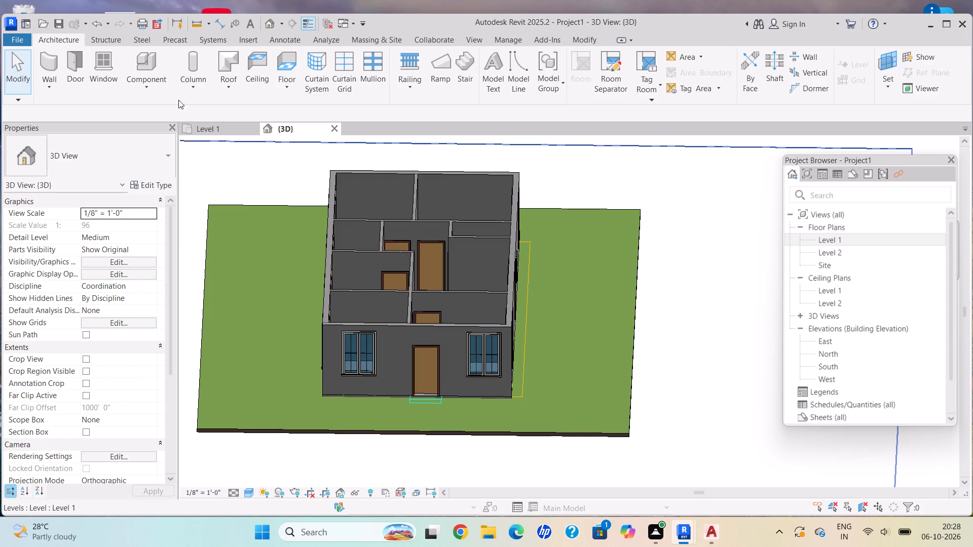
{"action": "left_click", "coordinate": [140, 81]}
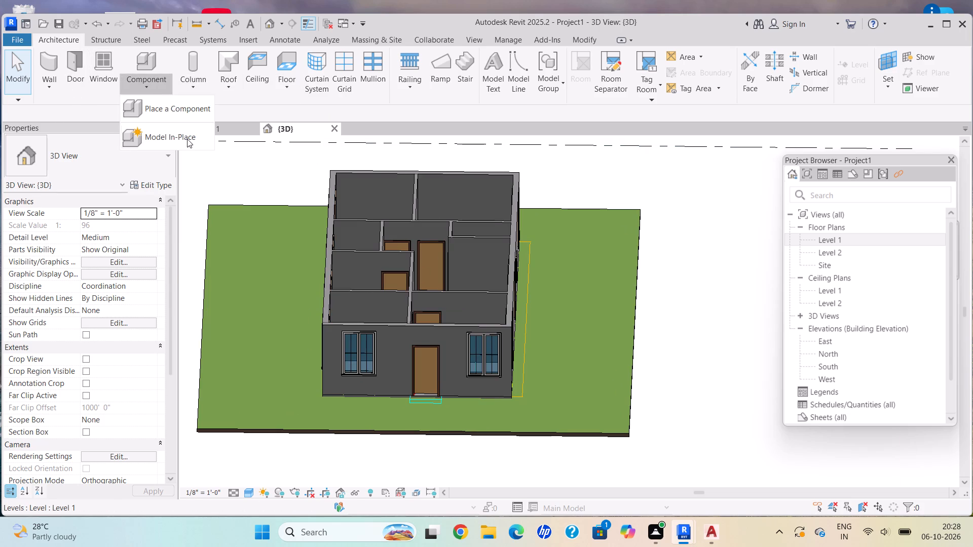
{"action": "left_click", "coordinate": [187, 139]}
{"action": "scroll", "coordinate": [481, 247], "scroll_direction": "down", "scroll_amount": 3}
{"action": "scroll", "coordinate": [482, 248], "scroll_direction": "up", "scroll_amount": 1}
{"action": "scroll", "coordinate": [483, 249], "scroll_direction": "down", "scroll_amount": 1}
{"action": "left_click", "coordinate": [471, 276]}
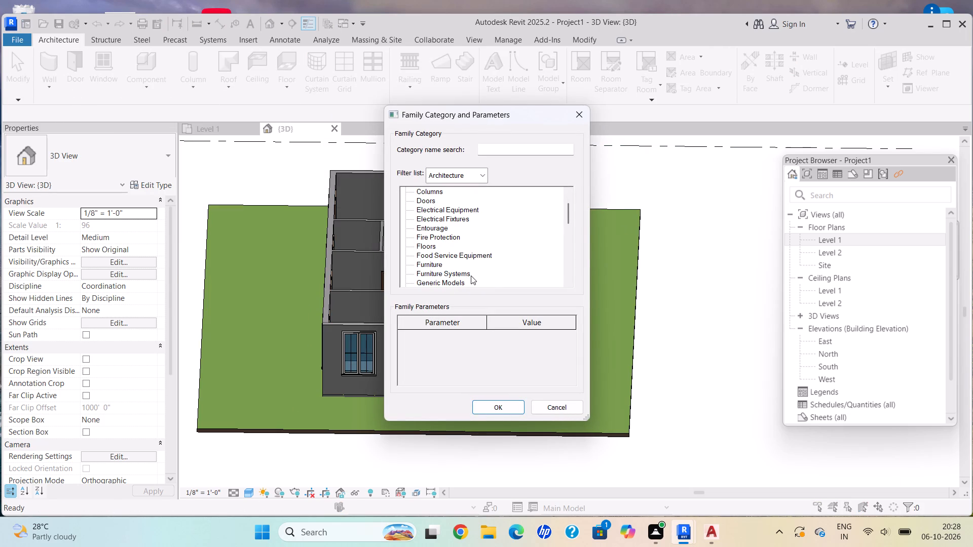
{"action": "left_click", "coordinate": [463, 283]}
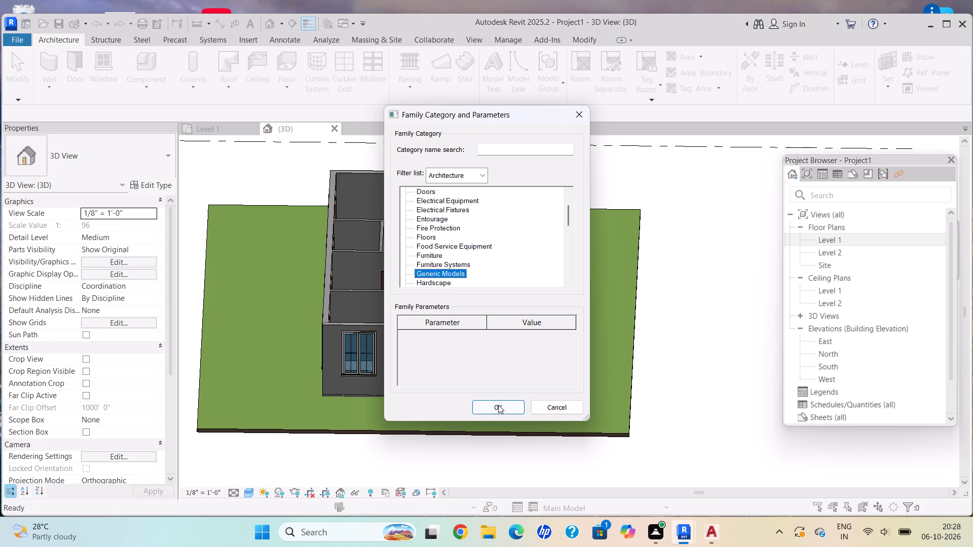
{"action": "left_click", "coordinate": [499, 405]}
{"action": "left_click", "coordinate": [354, 292]}
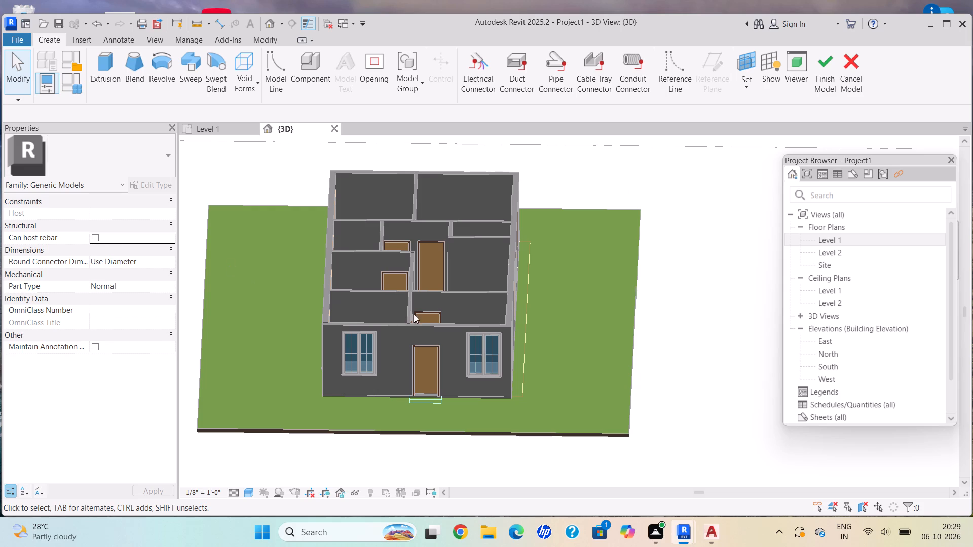
Start an Extrusion and pick the toposolid in front of the house as its work plane.
{"action": "middle_click_drag", "start_coordinate": [408, 345], "coordinate": [260, 358]}
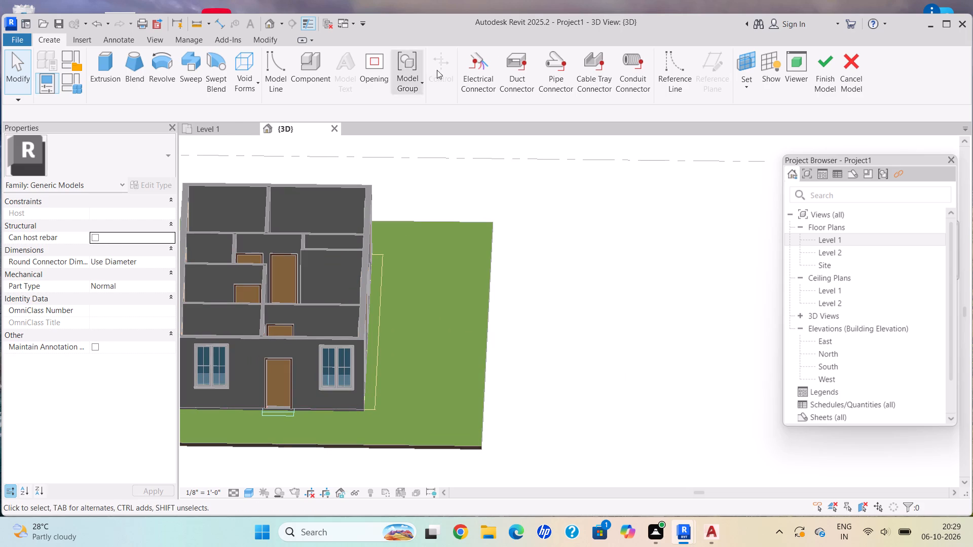
{"action": "left_click", "coordinate": [44, 45]}
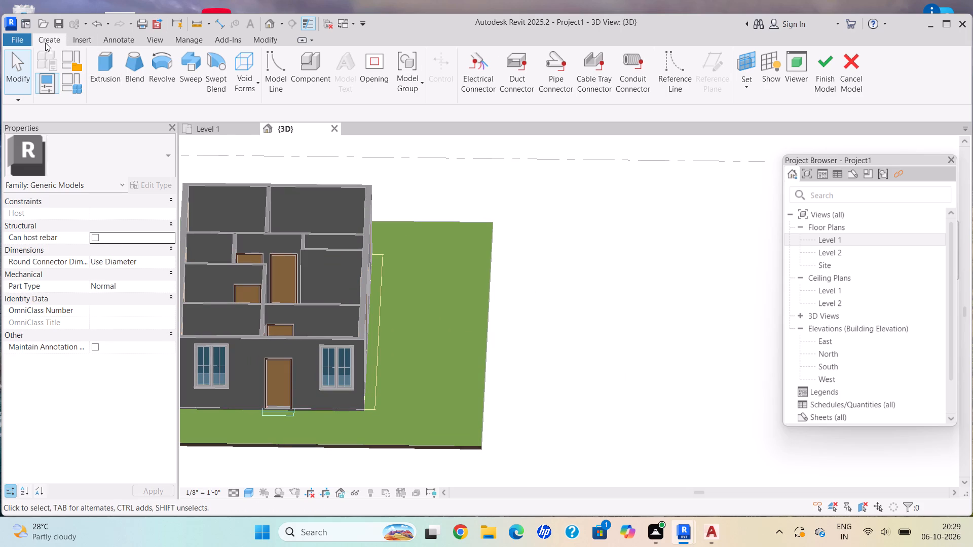
{"action": "left_click", "coordinate": [44, 42]}
{"action": "left_click", "coordinate": [106, 88]}
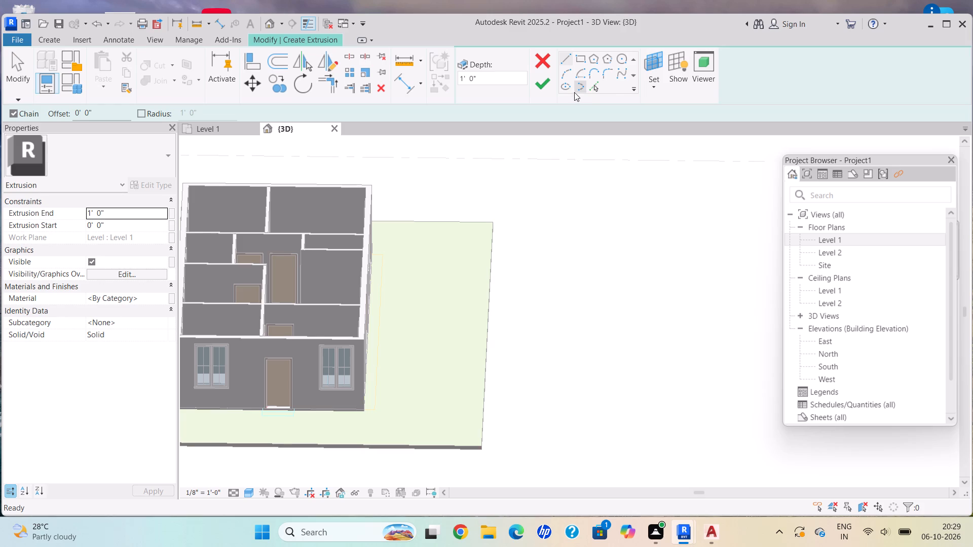
{"action": "left_click", "coordinate": [654, 89]}
{"action": "left_click", "coordinate": [709, 131]}
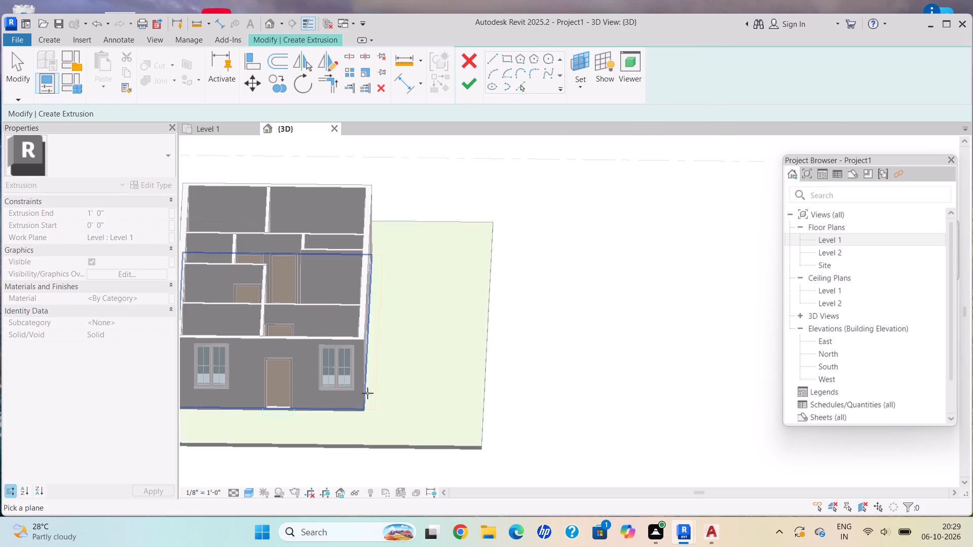
{"action": "scroll", "coordinate": [346, 407], "scroll_direction": "up", "scroll_amount": 6}
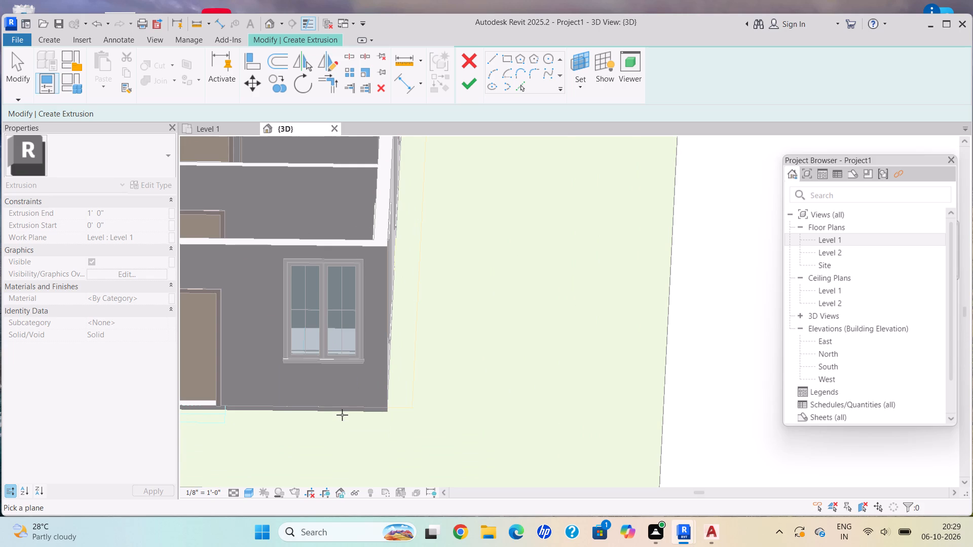
{"action": "left_click", "coordinate": [580, 85]}
{"action": "left_click", "coordinate": [603, 138]}
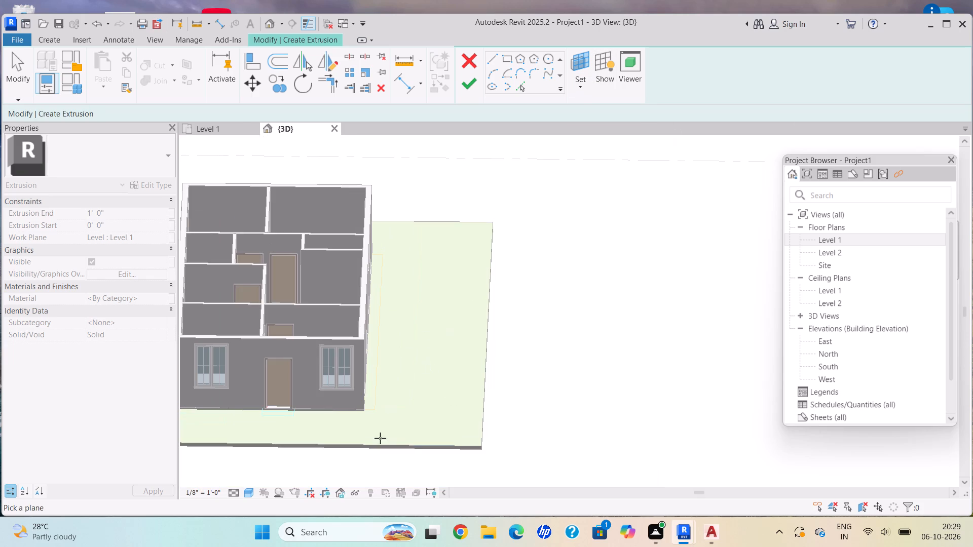
{"action": "scroll", "coordinate": [276, 429], "scroll_direction": "up", "scroll_amount": 3}
{"action": "scroll", "coordinate": [292, 403], "scroll_direction": "down", "scroll_amount": 1}
{"action": "scroll", "coordinate": [293, 402], "scroll_direction": "up", "scroll_amount": 2}
{"action": "scroll", "coordinate": [298, 392], "scroll_direction": "down", "scroll_amount": 2}
{"action": "middle_click_drag", "start_coordinate": [304, 390], "coordinate": [506, 343]}
{"action": "scroll", "coordinate": [460, 354], "scroll_direction": "down", "scroll_amount": 1}
{"action": "scroll", "coordinate": [460, 354], "scroll_direction": "up", "scroll_amount": 2}
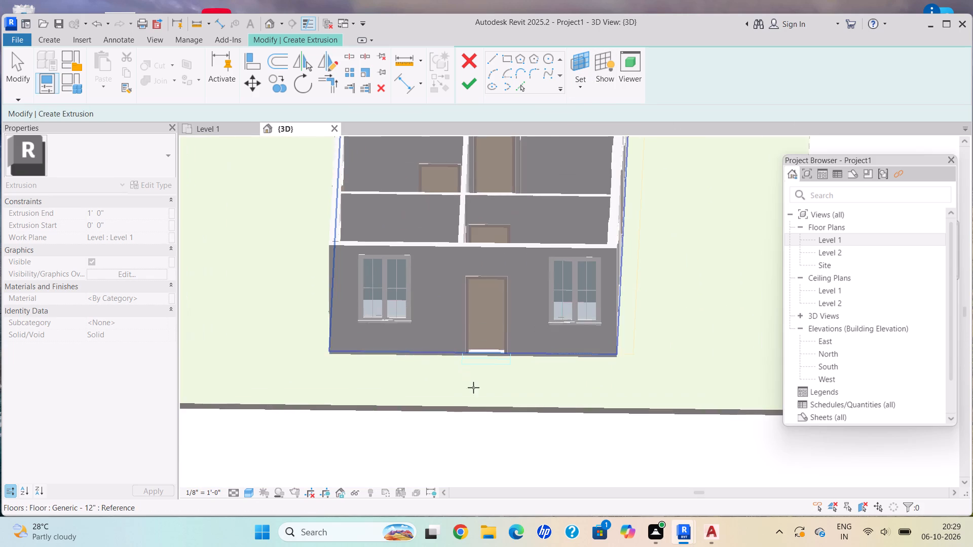
{"action": "left_click", "coordinate": [479, 404]}
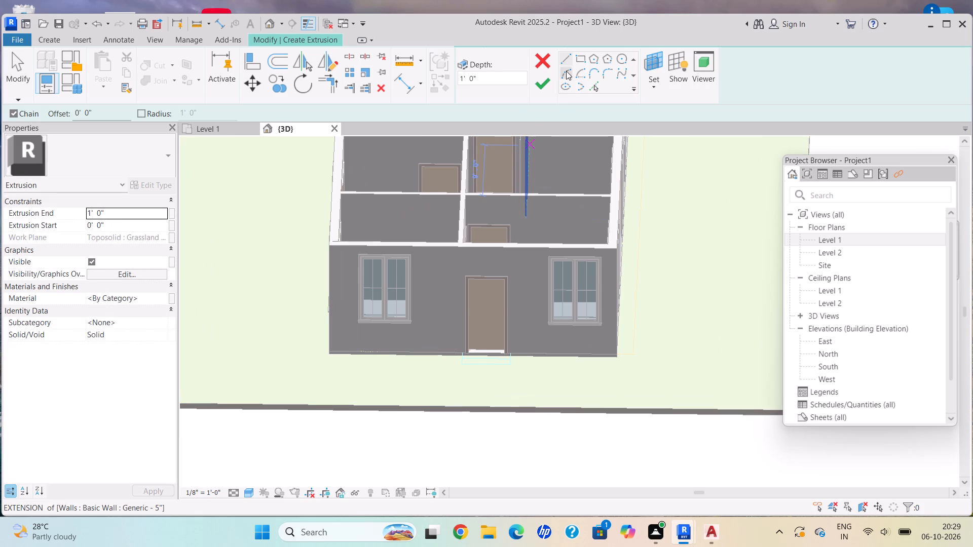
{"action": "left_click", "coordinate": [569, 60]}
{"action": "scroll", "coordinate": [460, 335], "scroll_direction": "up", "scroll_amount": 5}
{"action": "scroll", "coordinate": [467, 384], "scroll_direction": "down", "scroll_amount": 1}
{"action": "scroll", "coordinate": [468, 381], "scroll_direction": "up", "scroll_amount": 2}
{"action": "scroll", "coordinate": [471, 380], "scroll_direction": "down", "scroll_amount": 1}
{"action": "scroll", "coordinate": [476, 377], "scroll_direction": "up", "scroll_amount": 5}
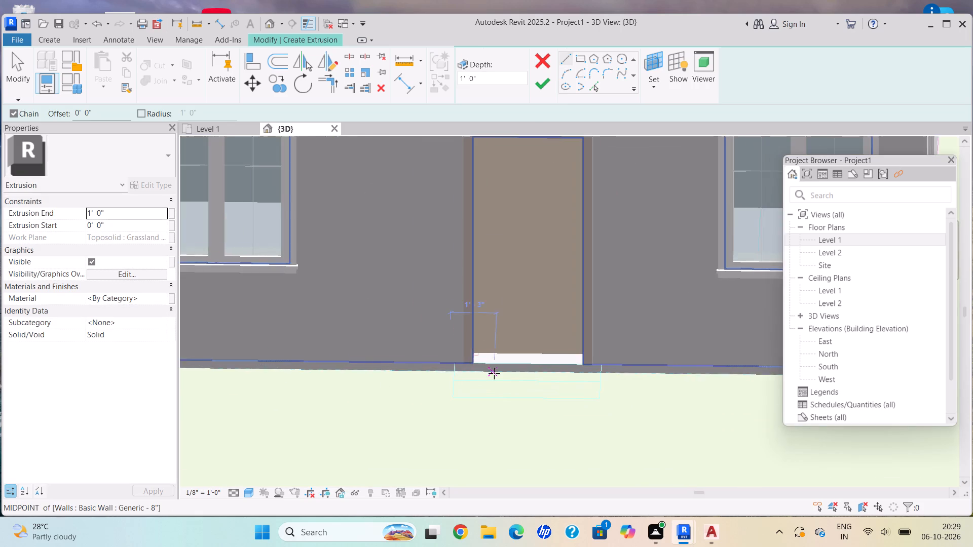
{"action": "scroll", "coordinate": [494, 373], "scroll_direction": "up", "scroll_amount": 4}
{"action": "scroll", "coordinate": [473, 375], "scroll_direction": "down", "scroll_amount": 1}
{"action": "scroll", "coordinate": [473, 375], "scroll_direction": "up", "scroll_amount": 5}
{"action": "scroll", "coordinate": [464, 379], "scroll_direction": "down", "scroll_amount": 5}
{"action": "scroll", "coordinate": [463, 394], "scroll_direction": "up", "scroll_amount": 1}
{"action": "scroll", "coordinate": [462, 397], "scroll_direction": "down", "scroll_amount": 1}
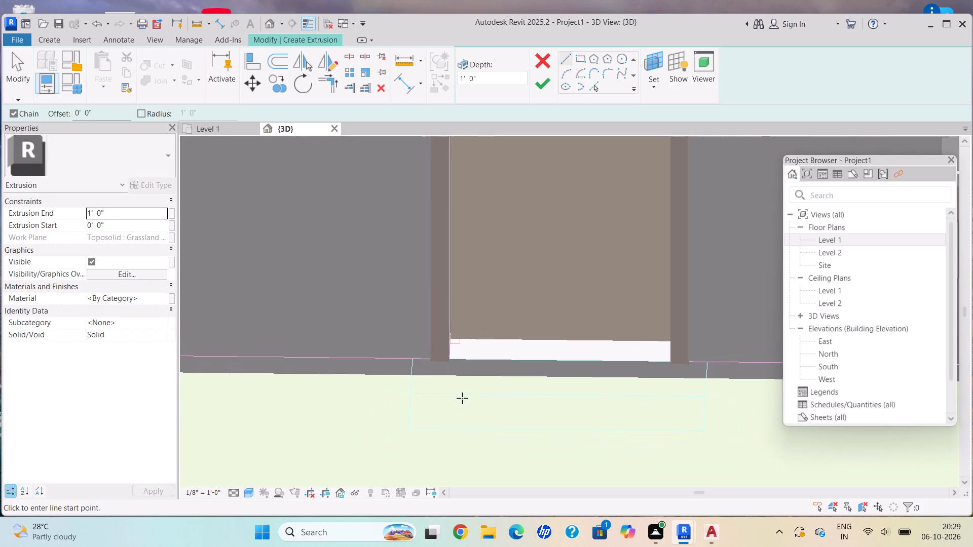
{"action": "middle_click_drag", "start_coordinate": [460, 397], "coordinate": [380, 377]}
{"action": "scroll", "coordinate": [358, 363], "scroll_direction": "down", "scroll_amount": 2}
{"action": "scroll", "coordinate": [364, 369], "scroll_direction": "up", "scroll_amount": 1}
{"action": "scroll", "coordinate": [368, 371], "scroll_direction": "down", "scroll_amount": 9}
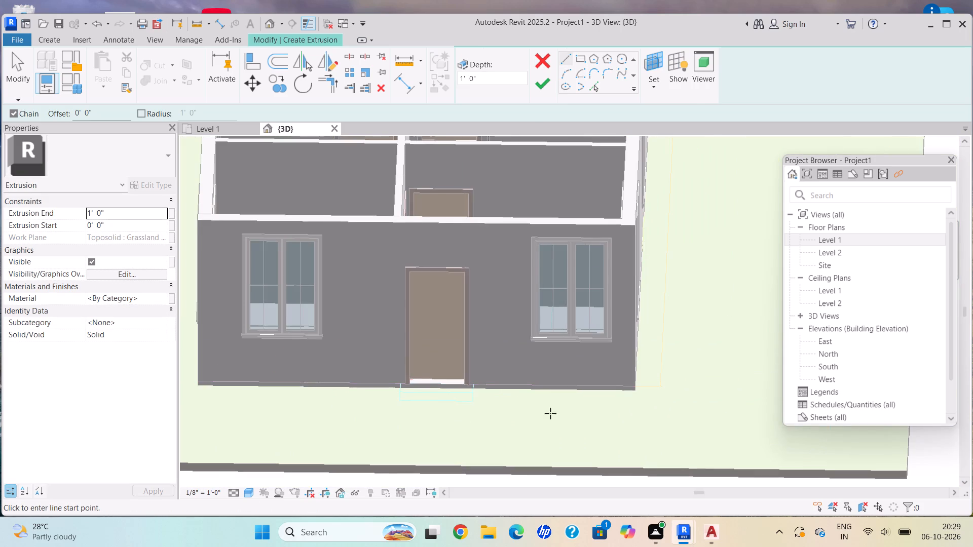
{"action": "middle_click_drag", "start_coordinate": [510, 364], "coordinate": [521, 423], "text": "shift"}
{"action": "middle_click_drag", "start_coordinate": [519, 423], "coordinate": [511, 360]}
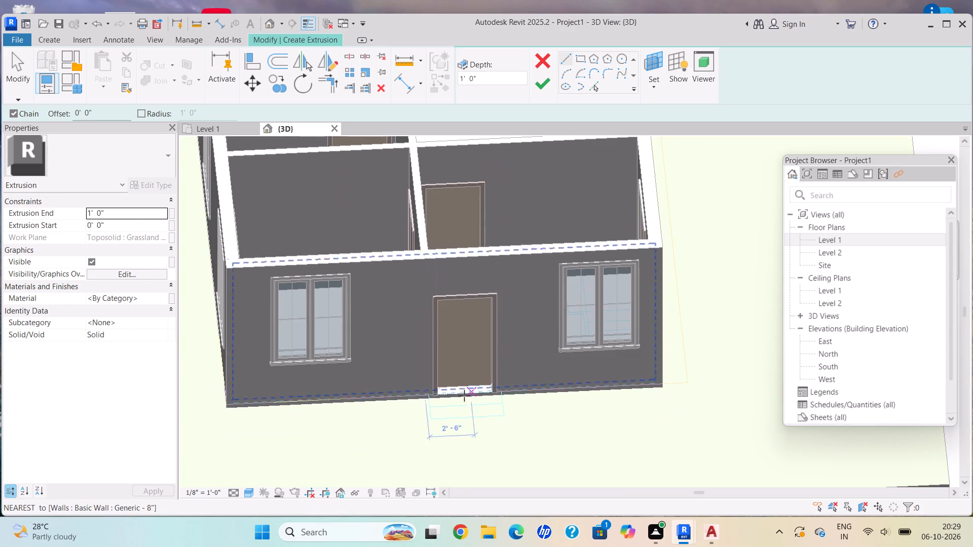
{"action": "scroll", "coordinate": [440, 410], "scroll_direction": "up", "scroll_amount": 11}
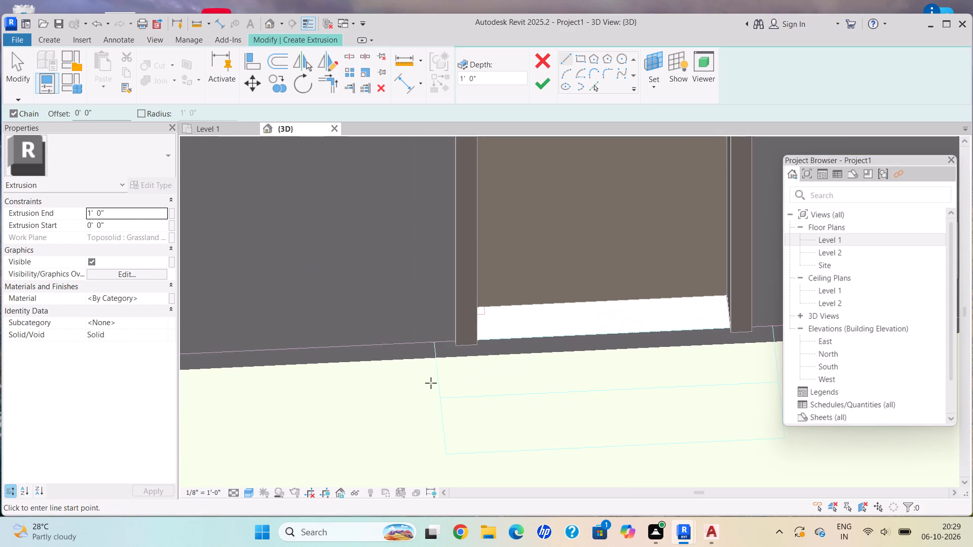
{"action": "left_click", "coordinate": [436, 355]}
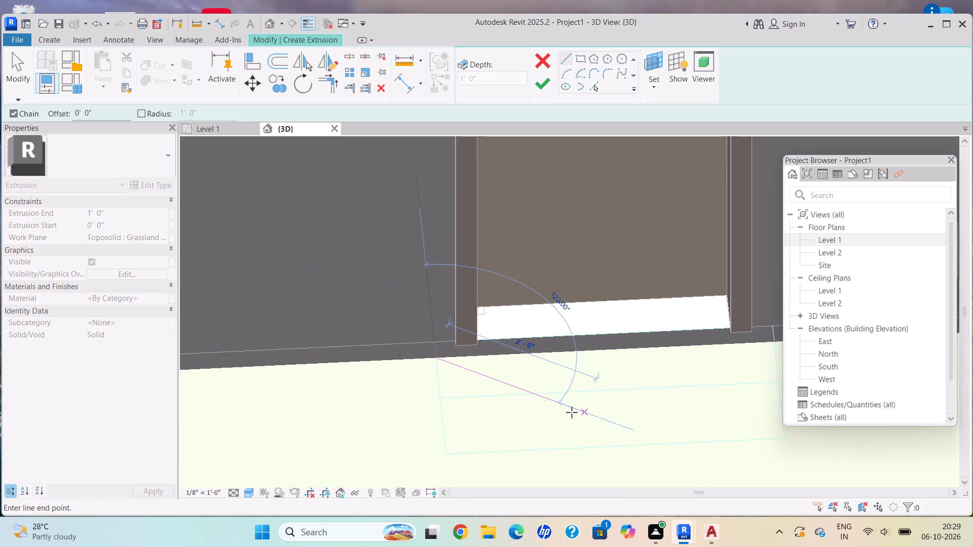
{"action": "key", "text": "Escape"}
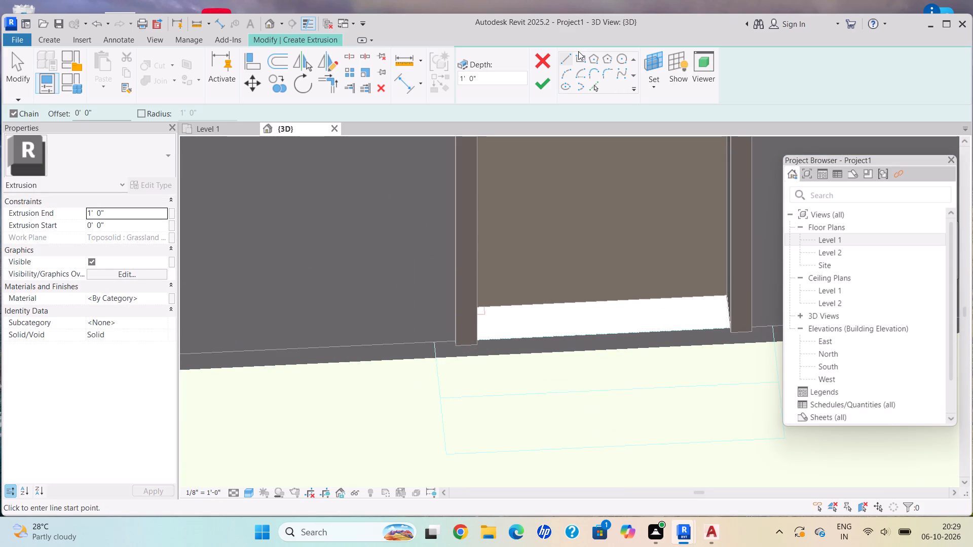
Choose the rectangle sketch tool and pick the toposolid again as the extrusion's work plane.
{"action": "left_click", "coordinate": [578, 54]}
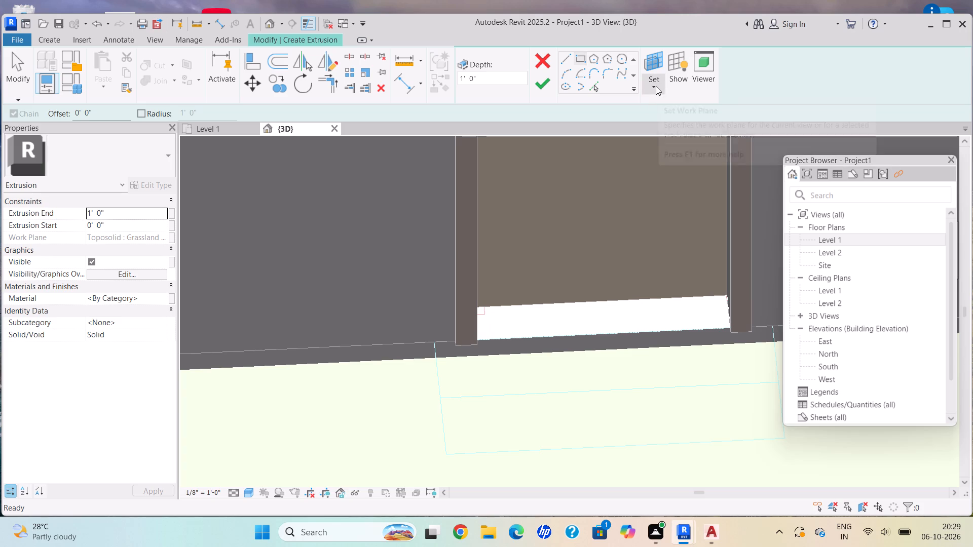
{"action": "left_click", "coordinate": [656, 86]}
{"action": "left_click", "coordinate": [675, 133]}
{"action": "scroll", "coordinate": [529, 398], "scroll_direction": "down", "scroll_amount": 1}
{"action": "scroll", "coordinate": [529, 398], "scroll_direction": "up", "scroll_amount": 1}
{"action": "scroll", "coordinate": [531, 398], "scroll_direction": "down", "scroll_amount": 3}
{"action": "middle_click_drag", "start_coordinate": [537, 398], "coordinate": [495, 246]}
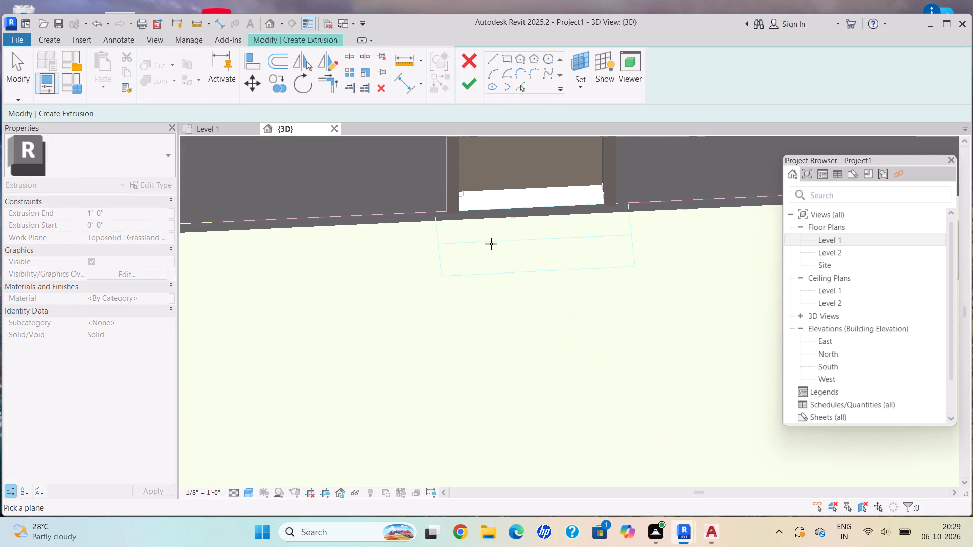
{"action": "scroll", "coordinate": [491, 244], "scroll_direction": "down", "scroll_amount": 2}
{"action": "scroll", "coordinate": [575, 454], "scroll_direction": "up", "scroll_amount": 1}
{"action": "scroll", "coordinate": [575, 469], "scroll_direction": "down", "scroll_amount": 5}
{"action": "scroll", "coordinate": [578, 468], "scroll_direction": "up", "scroll_amount": 1}
{"action": "scroll", "coordinate": [578, 468], "scroll_direction": "down", "scroll_amount": 1}
{"action": "middle_click_drag", "start_coordinate": [577, 463], "coordinate": [559, 428]}
{"action": "left_click", "coordinate": [607, 449]}
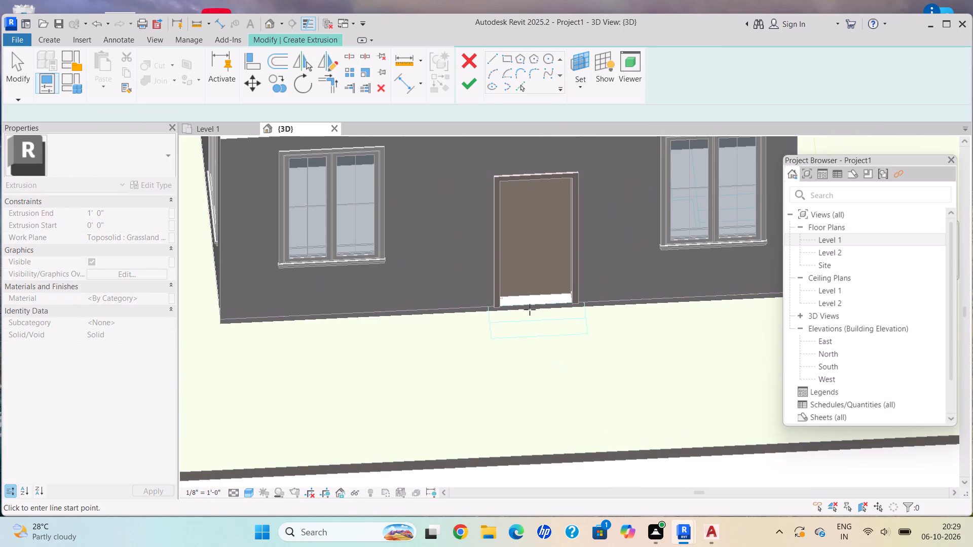
Sketch a rectangle about 4' wide along the CAD step outline at the entrance door and finish it as a 1'-0" deep extrusion.
{"action": "left_click", "coordinate": [583, 56]}
{"action": "scroll", "coordinate": [548, 278], "scroll_direction": "up", "scroll_amount": 1}
{"action": "scroll", "coordinate": [525, 295], "scroll_direction": "down", "scroll_amount": 1}
{"action": "scroll", "coordinate": [518, 302], "scroll_direction": "up", "scroll_amount": 2}
{"action": "scroll", "coordinate": [479, 324], "scroll_direction": "down", "scroll_amount": 1}
{"action": "scroll", "coordinate": [475, 316], "scroll_direction": "up", "scroll_amount": 2}
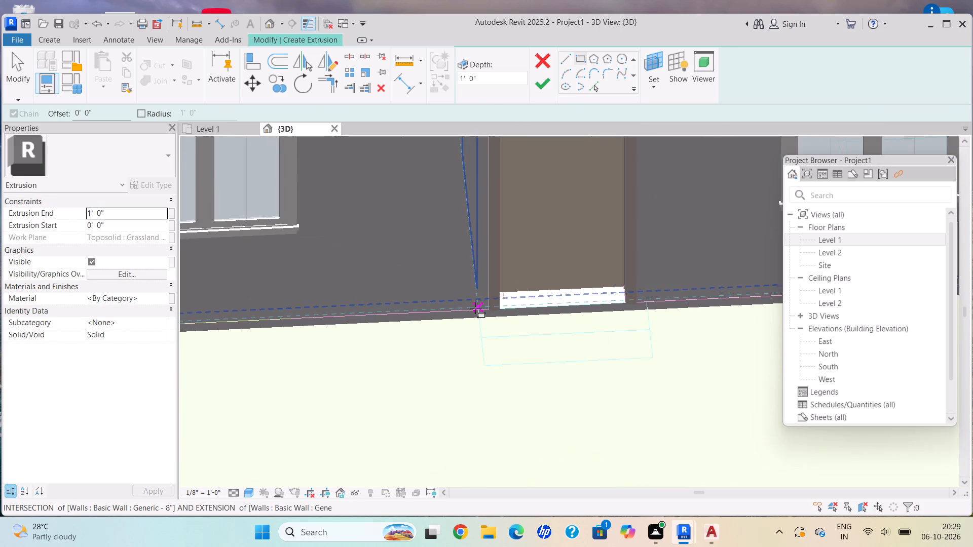
{"action": "scroll", "coordinate": [475, 308], "scroll_direction": "up", "scroll_amount": 2}
{"action": "scroll", "coordinate": [482, 311], "scroll_direction": "down", "scroll_amount": 1}
{"action": "scroll", "coordinate": [482, 311], "scroll_direction": "up", "scroll_amount": 3}
{"action": "left_click", "coordinate": [477, 320]}
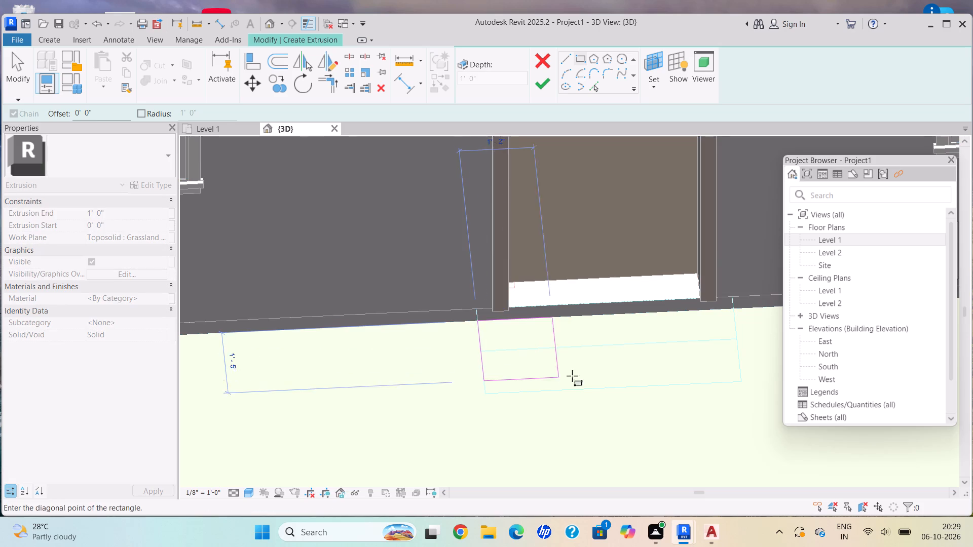
{"action": "scroll", "coordinate": [618, 365], "scroll_direction": "down", "scroll_amount": 1}
{"action": "middle_click_drag", "start_coordinate": [618, 365], "coordinate": [482, 400]}
{"action": "scroll", "coordinate": [498, 396], "scroll_direction": "up", "scroll_amount": 1}
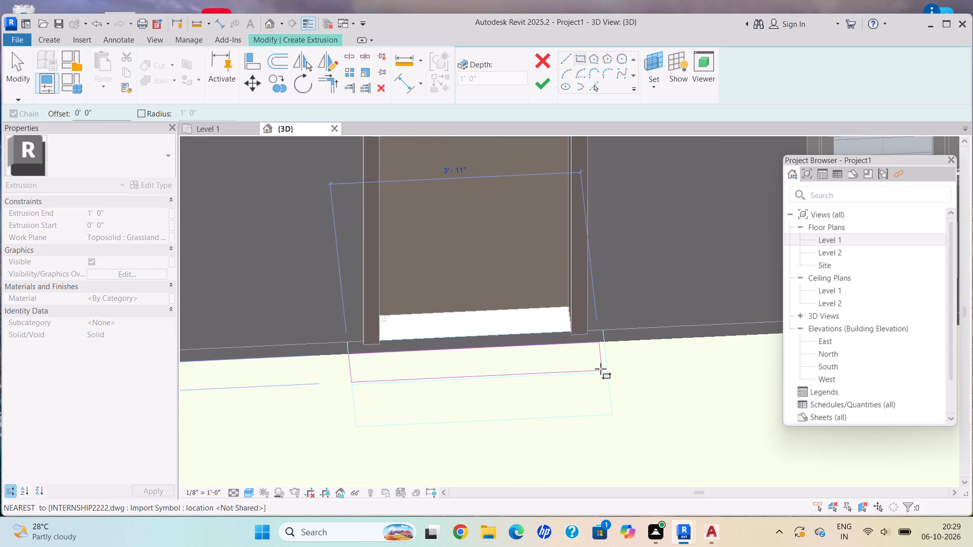
{"action": "left_click", "coordinate": [598, 369]}
{"action": "key", "text": "Escape"}
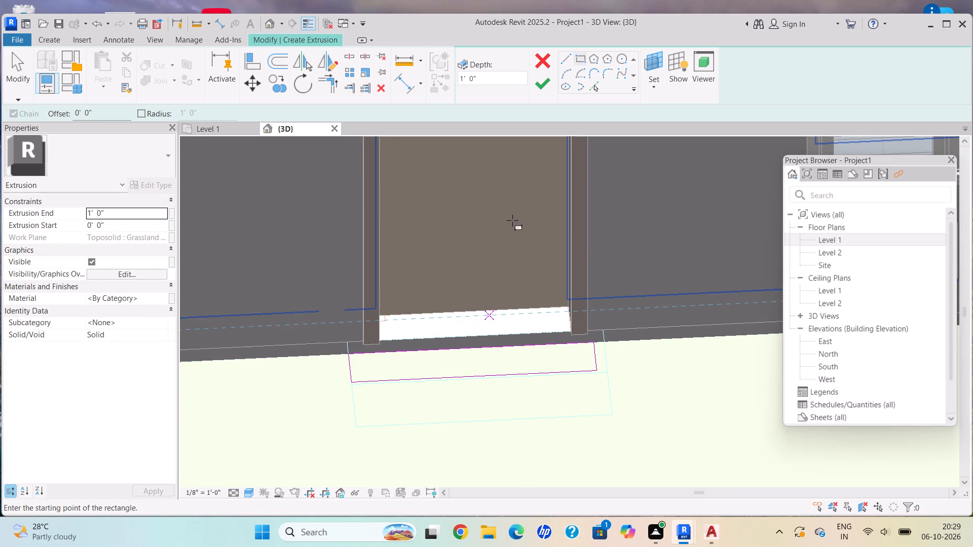
{"action": "left_click", "coordinate": [545, 86]}
{"action": "key", "text": "Escape"}
Shift the entrance step extrusion away from the wall by pulling its rear and front faces out toward the outer CAD step outline.
{"action": "scroll", "coordinate": [521, 336], "scroll_direction": "down", "scroll_amount": 2}
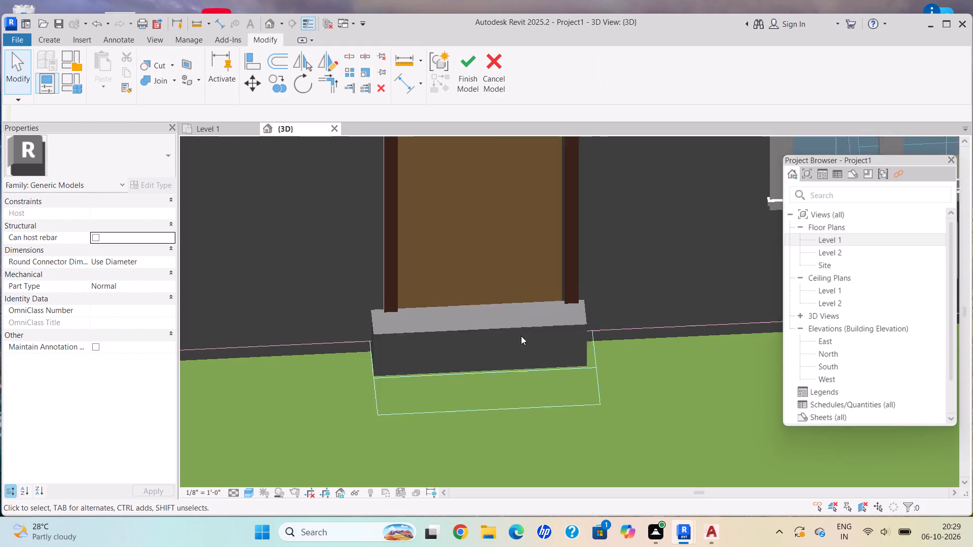
{"action": "scroll", "coordinate": [521, 336], "scroll_direction": "down", "scroll_amount": 1}
{"action": "middle_click_drag", "start_coordinate": [521, 332], "coordinate": [532, 307], "text": "shift"}
{"action": "scroll", "coordinate": [524, 246], "scroll_direction": "up", "scroll_amount": 6}
{"action": "left_click", "coordinate": [611, 249]}
{"action": "scroll", "coordinate": [611, 250], "scroll_direction": "up", "scroll_amount": 1}
{"action": "scroll", "coordinate": [611, 250], "scroll_direction": "down", "scroll_amount": 1}
{"action": "scroll", "coordinate": [611, 250], "scroll_direction": "up", "scroll_amount": 3}
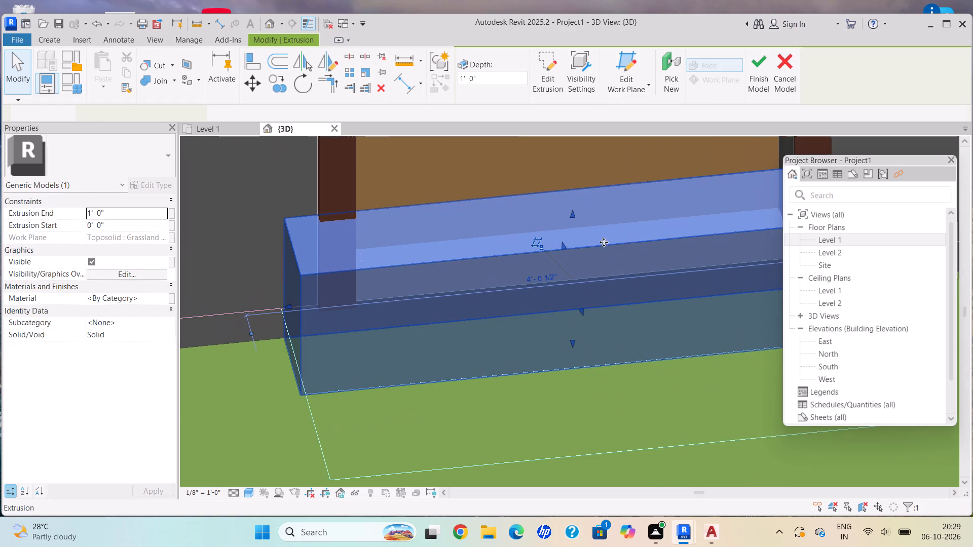
{"action": "left_click_drag", "start_coordinate": [566, 247], "coordinate": [579, 288]}
{"action": "left_click_drag", "start_coordinate": [578, 286], "coordinate": [588, 310]}
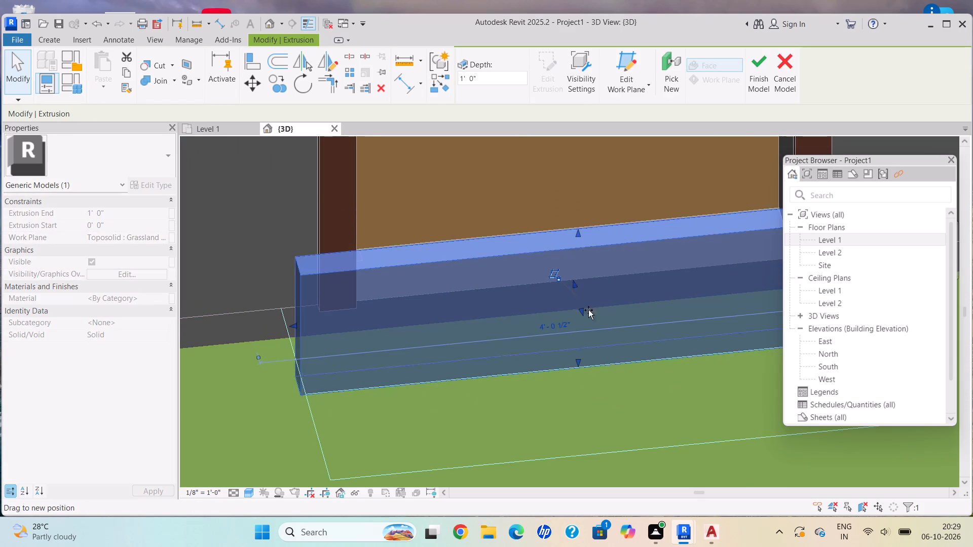
{"action": "left_click_drag", "start_coordinate": [588, 310], "coordinate": [590, 320]}
{"action": "scroll", "coordinate": [590, 326], "scroll_direction": "down", "scroll_amount": 3}
{"action": "left_click_drag", "start_coordinate": [588, 324], "coordinate": [597, 363]}
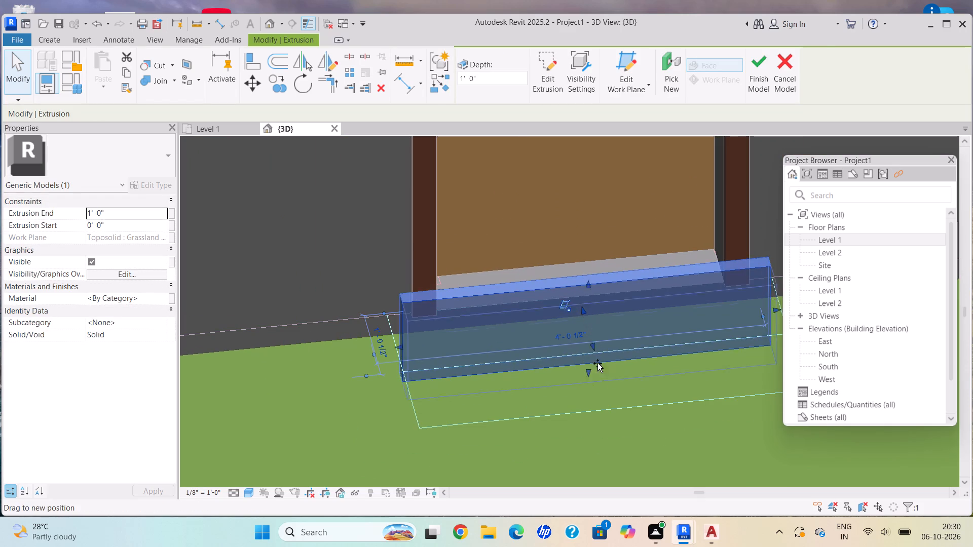
{"action": "left_click_drag", "start_coordinate": [597, 363], "coordinate": [600, 371]}
Adjust the top face of the entrance step extrusion to a height of about 6 inches.
{"action": "left_click_drag", "start_coordinate": [592, 293], "coordinate": [577, 258]}
{"action": "scroll", "coordinate": [579, 295], "scroll_direction": "down", "scroll_amount": 1}
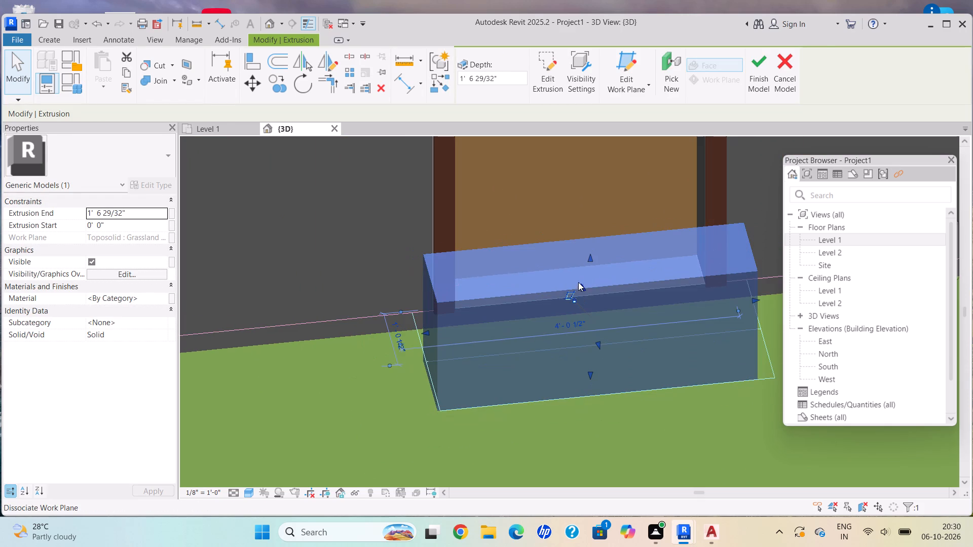
{"action": "left_click_drag", "start_coordinate": [591, 256], "coordinate": [611, 336]}
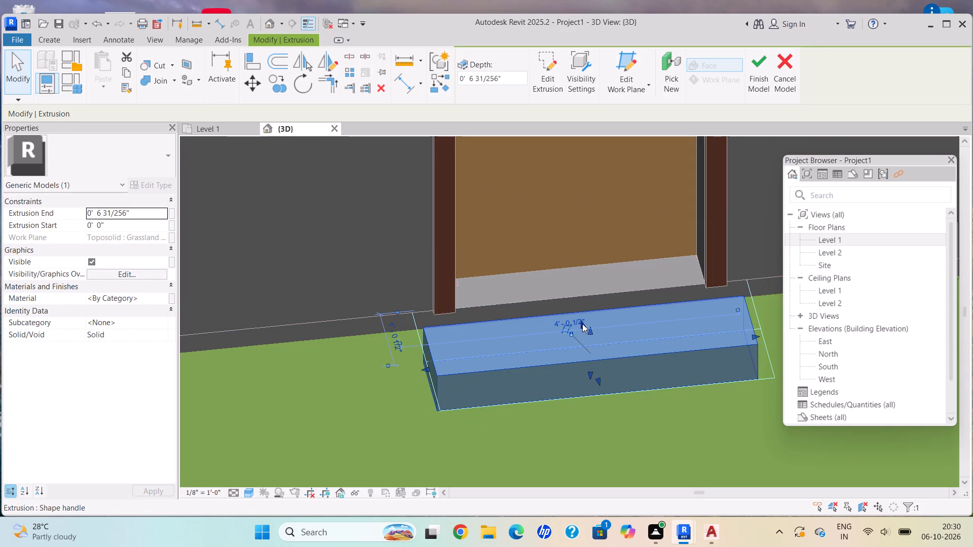
Pull the step's rear face back toward the door wall and its front face slightly inside the outer CAD outline.
{"action": "left_click_drag", "start_coordinate": [586, 318], "coordinate": [586, 304]}
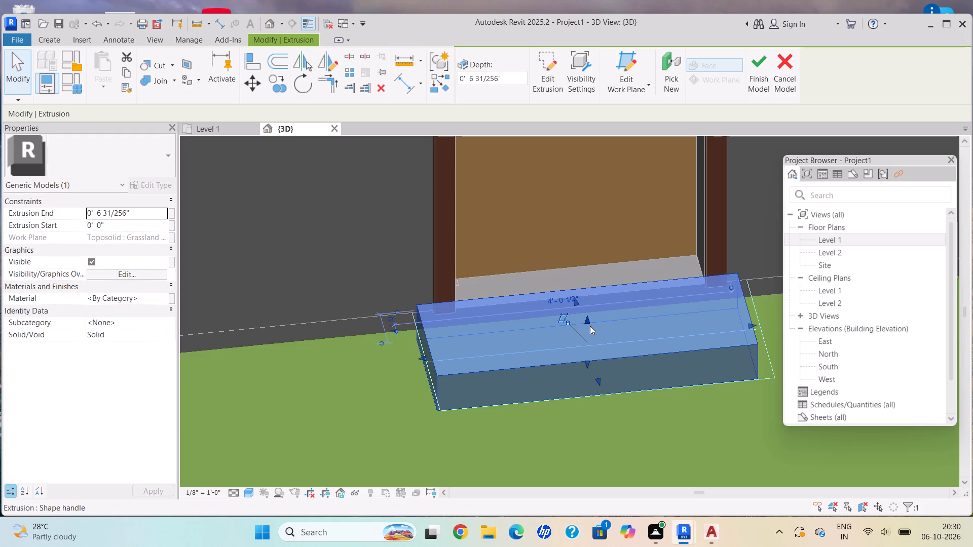
{"action": "left_click_drag", "start_coordinate": [601, 379], "coordinate": [600, 359]}
{"action": "scroll", "coordinate": [600, 365], "scroll_direction": "down", "scroll_amount": 3}
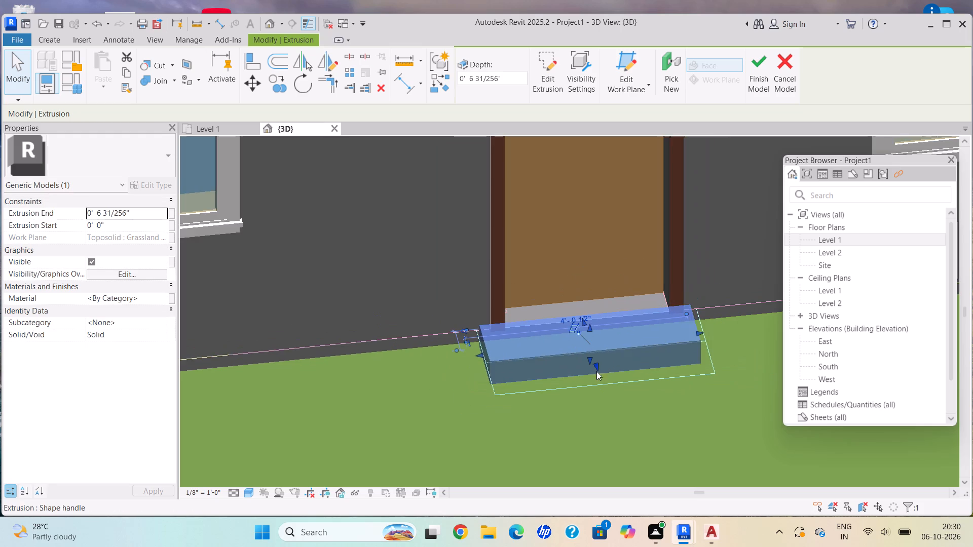
Examine the resized entrance step from several angles against the door, the front wall and the ground.
{"action": "middle_click_drag", "start_coordinate": [609, 388], "coordinate": [659, 346], "text": "shift"}
{"action": "scroll", "coordinate": [674, 362], "scroll_direction": "down", "scroll_amount": 2}
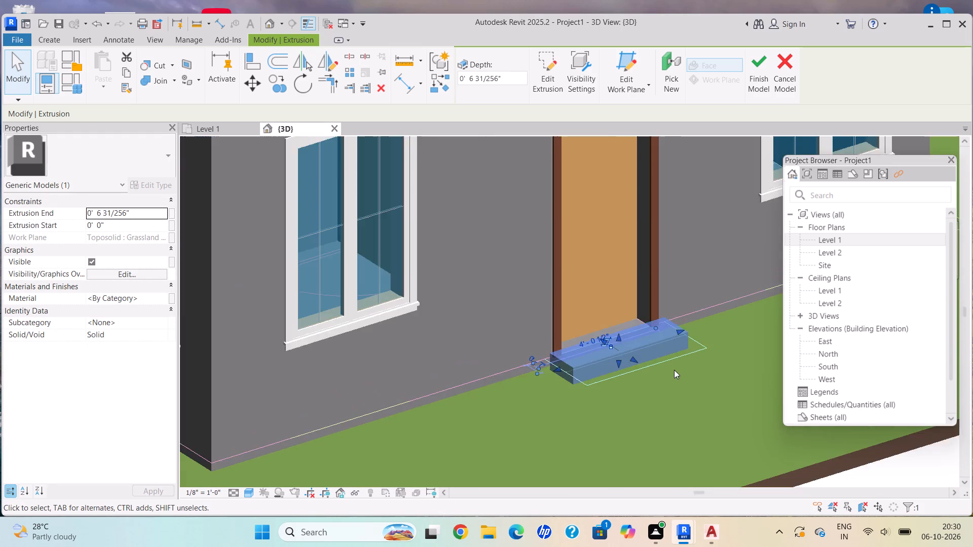
{"action": "scroll", "coordinate": [674, 370], "scroll_direction": "down", "scroll_amount": 2}
{"action": "middle_click_drag", "start_coordinate": [674, 370], "coordinate": [573, 420]}
{"action": "middle_click_drag", "start_coordinate": [664, 389], "coordinate": [526, 339], "text": "shift"}
{"action": "scroll", "coordinate": [621, 319], "scroll_direction": "down", "scroll_amount": 2}
{"action": "scroll", "coordinate": [609, 319], "scroll_direction": "up", "scroll_amount": 1}
{"action": "middle_click_drag", "start_coordinate": [597, 310], "coordinate": [447, 201], "text": "shift"}
{"action": "scroll", "coordinate": [457, 205], "scroll_direction": "down", "scroll_amount": 1}
{"action": "middle_click_drag", "start_coordinate": [472, 221], "coordinate": [641, 361], "text": "shift"}
{"action": "scroll", "coordinate": [497, 393], "scroll_direction": "up", "scroll_amount": 4}
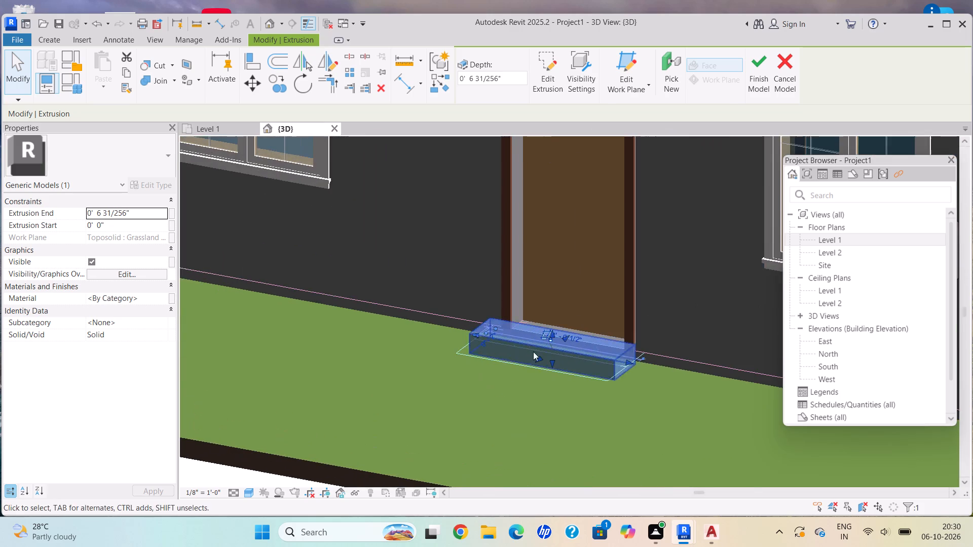
{"action": "scroll", "coordinate": [540, 341], "scroll_direction": "down", "scroll_amount": 3}
{"action": "middle_click_drag", "start_coordinate": [560, 334], "coordinate": [633, 398]}
{"action": "scroll", "coordinate": [655, 378], "scroll_direction": "up", "scroll_amount": 6}
{"action": "scroll", "coordinate": [649, 346], "scroll_direction": "down", "scroll_amount": 1}
{"action": "scroll", "coordinate": [648, 336], "scroll_direction": "up", "scroll_amount": 1}
{"action": "scroll", "coordinate": [644, 329], "scroll_direction": "down", "scroll_amount": 1}
{"action": "middle_click_drag", "start_coordinate": [646, 331], "coordinate": [658, 337], "text": "shift"}
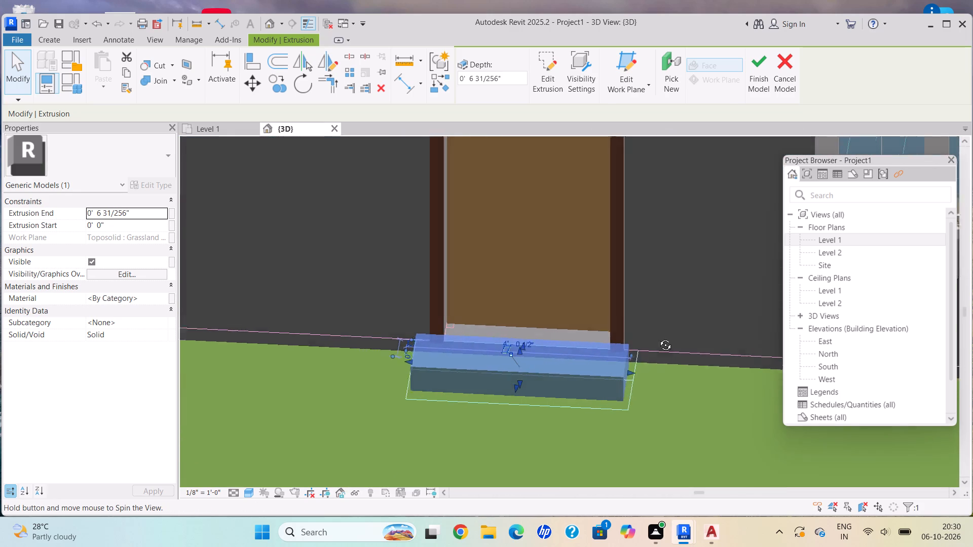
{"action": "middle_click_drag", "start_coordinate": [658, 337], "coordinate": [669, 348], "text": "shift"}
{"action": "scroll", "coordinate": [577, 383], "scroll_direction": "down", "scroll_amount": 1}
{"action": "middle_click_drag", "start_coordinate": [572, 382], "coordinate": [571, 365], "text": "shift"}
{"action": "scroll", "coordinate": [569, 359], "scroll_direction": "down", "scroll_amount": 5}
{"action": "middle_click_drag", "start_coordinate": [569, 359], "coordinate": [525, 366]}
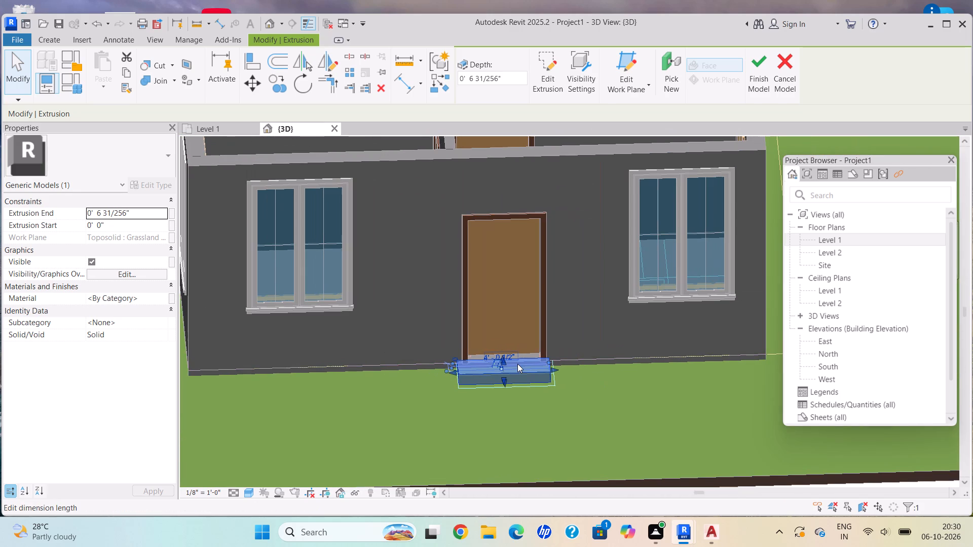
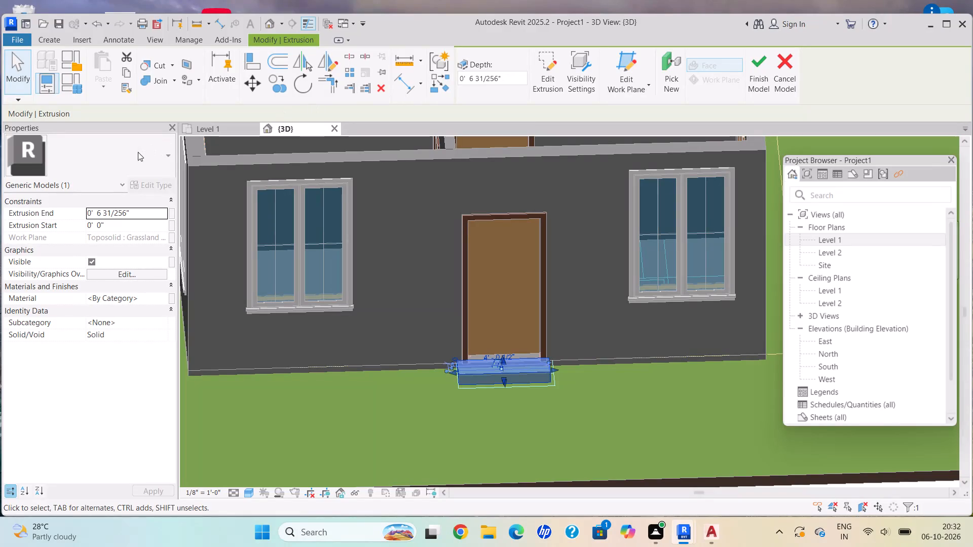
Examine the entrance step extrusion from several angles against the door, front wall and outer CAD outline.
{"action": "middle_click_drag", "start_coordinate": [554, 383], "coordinate": [511, 211], "text": "shift"}
{"action": "scroll", "coordinate": [531, 340], "scroll_direction": "up", "scroll_amount": 5}
{"action": "middle_click_drag", "start_coordinate": [531, 335], "coordinate": [563, 463], "text": "shift"}
{"action": "scroll", "coordinate": [489, 414], "scroll_direction": "up", "scroll_amount": 1}
{"action": "scroll", "coordinate": [486, 412], "scroll_direction": "down", "scroll_amount": 1}
{"action": "scroll", "coordinate": [486, 412], "scroll_direction": "up", "scroll_amount": 2}
{"action": "middle_click_drag", "start_coordinate": [493, 415], "coordinate": [507, 479], "text": "shift"}
{"action": "scroll", "coordinate": [512, 406], "scroll_direction": "down", "scroll_amount": 4}
{"action": "middle_click_drag", "start_coordinate": [504, 392], "coordinate": [473, 470], "text": "shift"}
{"action": "scroll", "coordinate": [473, 470], "scroll_direction": "up", "scroll_amount": 1, "text": "shift"}
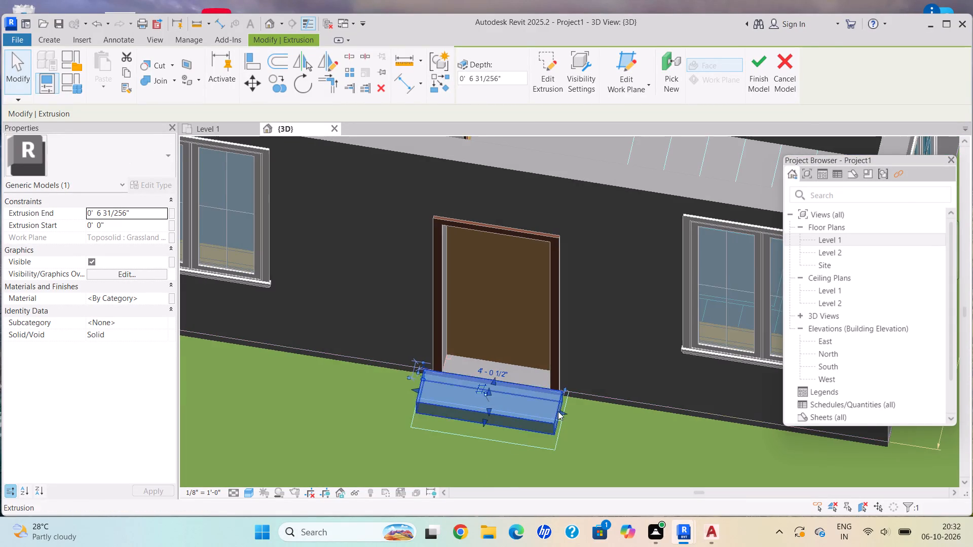
{"action": "scroll", "coordinate": [560, 410], "scroll_direction": "down", "scroll_amount": 3}
{"action": "middle_click_drag", "start_coordinate": [559, 401], "coordinate": [590, 288], "text": "shift"}
{"action": "scroll", "coordinate": [559, 401], "scroll_direction": "up", "scroll_amount": 1, "text": "shift"}
{"action": "scroll", "coordinate": [590, 286], "scroll_direction": "up", "scroll_amount": 1, "text": "shift"}
{"action": "scroll", "coordinate": [550, 325], "scroll_direction": "up", "scroll_amount": 2}
{"action": "scroll", "coordinate": [550, 323], "scroll_direction": "down", "scroll_amount": 1}
{"action": "middle_click", "coordinate": [574, 374]}
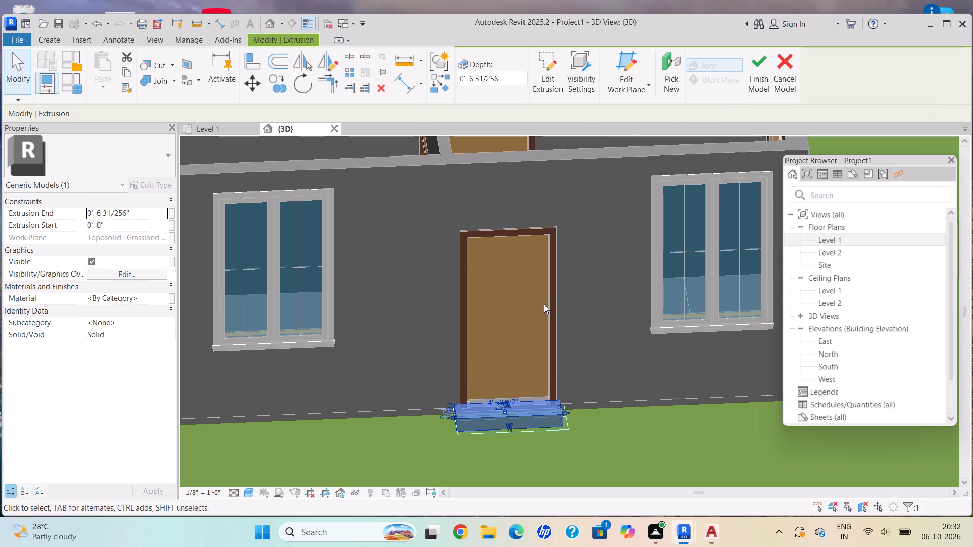
{"action": "scroll", "coordinate": [434, 418], "scroll_direction": "up", "scroll_amount": 3}
{"action": "scroll", "coordinate": [435, 418], "scroll_direction": "down", "scroll_amount": 1}
{"action": "scroll", "coordinate": [437, 418], "scroll_direction": "up", "scroll_amount": 2}
{"action": "middle_click_drag", "start_coordinate": [481, 420], "coordinate": [385, 265]}
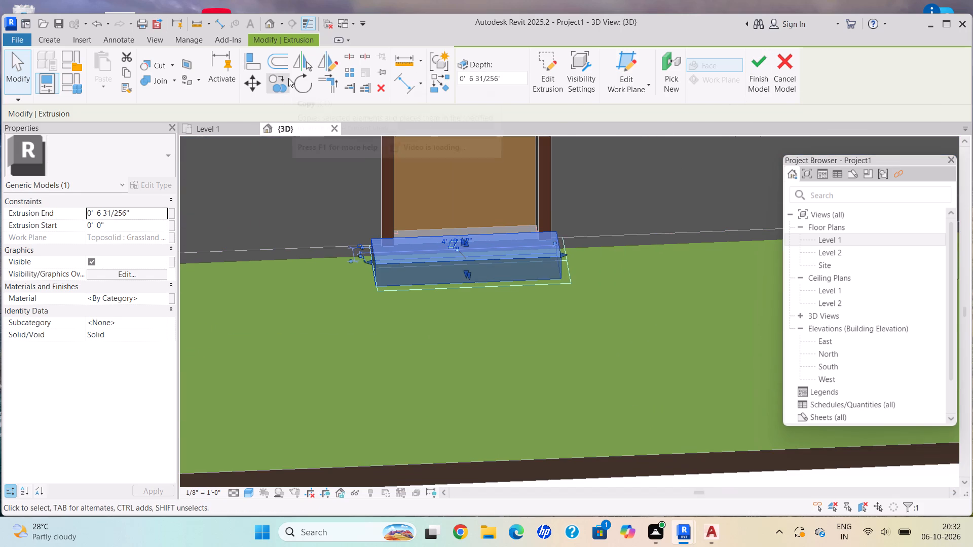
Copy the entrance step extrusion outward from its rear bottom corner to its front bottom corner, placing the copy flush against its front face.
{"action": "left_click", "coordinate": [281, 78]}
{"action": "middle_click_drag", "start_coordinate": [381, 241], "coordinate": [473, 372], "text": "shift"}
{"action": "scroll", "coordinate": [369, 315], "scroll_direction": "up", "scroll_amount": 5}
{"action": "scroll", "coordinate": [425, 302], "scroll_direction": "up", "scroll_amount": 5}
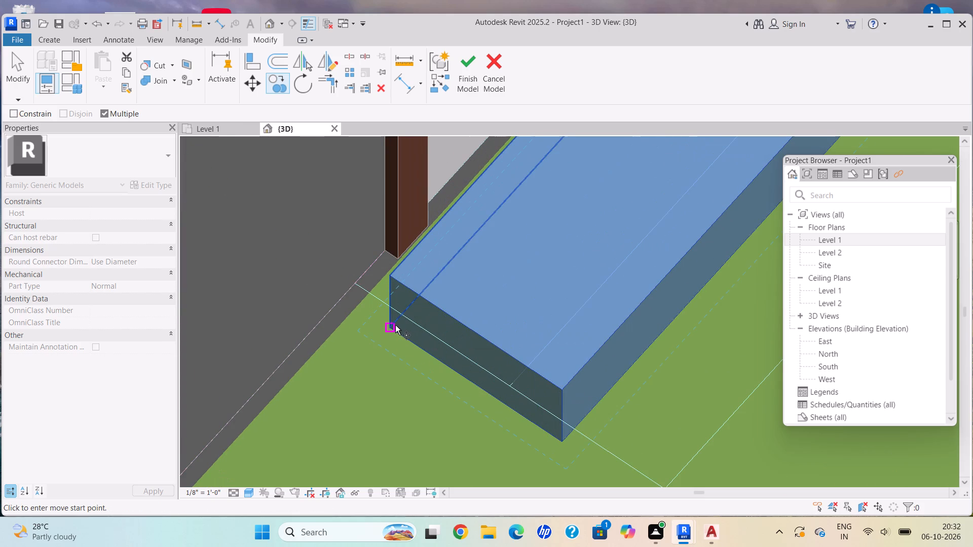
{"action": "left_click", "coordinate": [391, 325]}
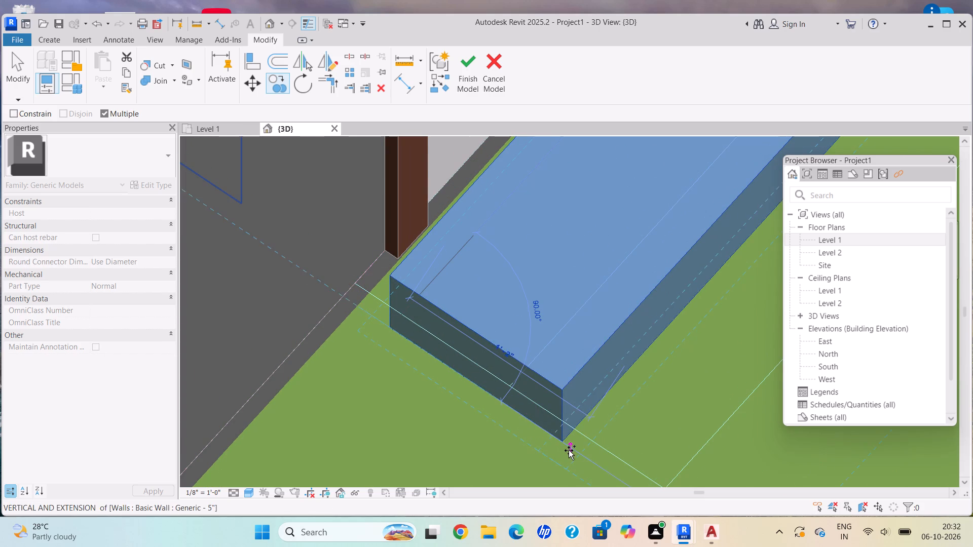
{"action": "scroll", "coordinate": [566, 436], "scroll_direction": "up", "scroll_amount": 1}
{"action": "scroll", "coordinate": [566, 436], "scroll_direction": "down", "scroll_amount": 1}
{"action": "scroll", "coordinate": [566, 436], "scroll_direction": "up", "scroll_amount": 6}
{"action": "scroll", "coordinate": [569, 456], "scroll_direction": "down", "scroll_amount": 1}
{"action": "scroll", "coordinate": [558, 458], "scroll_direction": "up", "scroll_amount": 2}
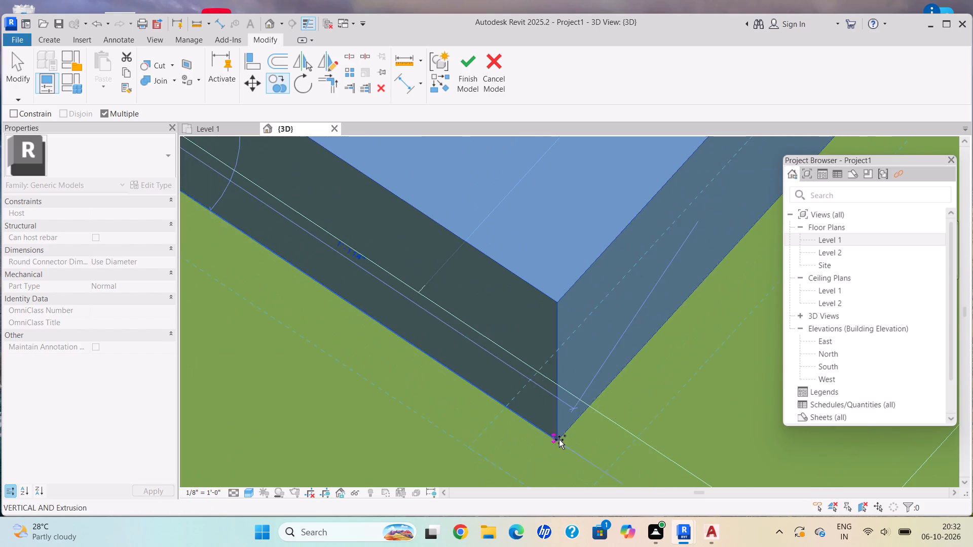
{"action": "scroll", "coordinate": [560, 443], "scroll_direction": "up", "scroll_amount": 2}
{"action": "scroll", "coordinate": [560, 443], "scroll_direction": "down", "scroll_amount": 1}
{"action": "scroll", "coordinate": [560, 443], "scroll_direction": "up", "scroll_amount": 6}
{"action": "scroll", "coordinate": [557, 443], "scroll_direction": "down", "scroll_amount": 1}
{"action": "scroll", "coordinate": [557, 443], "scroll_direction": "up", "scroll_amount": 1}
{"action": "left_click", "coordinate": [560, 437]}
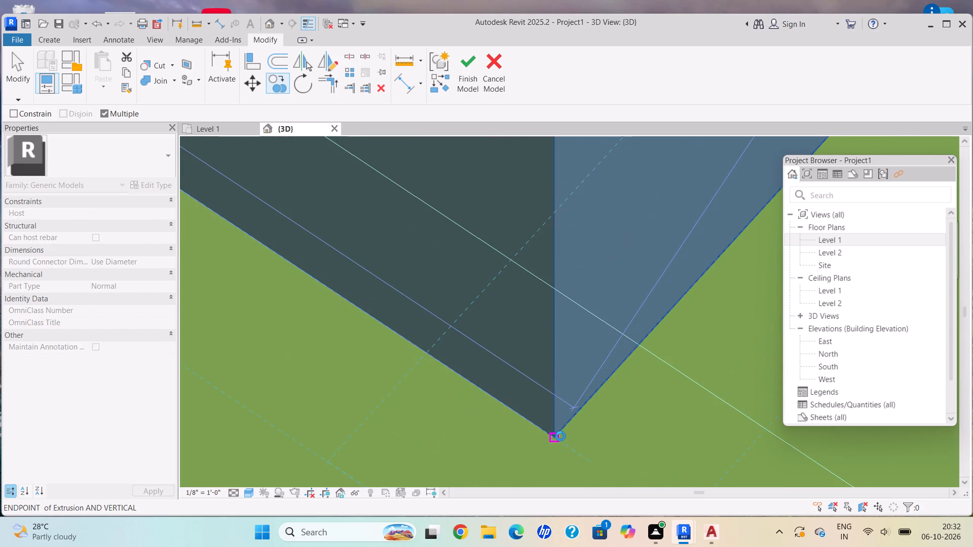
{"action": "scroll", "coordinate": [584, 417], "scroll_direction": "down", "scroll_amount": 3}
{"action": "middle_click_drag", "start_coordinate": [587, 416], "coordinate": [396, 237]}
{"action": "scroll", "coordinate": [402, 240], "scroll_direction": "down", "scroll_amount": 4}
{"action": "scroll", "coordinate": [430, 243], "scroll_direction": "up", "scroll_amount": 1}
{"action": "scroll", "coordinate": [434, 249], "scroll_direction": "down", "scroll_amount": 2}
{"action": "scroll", "coordinate": [434, 250], "scroll_direction": "up", "scroll_amount": 1}
{"action": "scroll", "coordinate": [437, 254], "scroll_direction": "down", "scroll_amount": 3}
{"action": "middle_click_drag", "start_coordinate": [274, 150], "coordinate": [193, 129]}
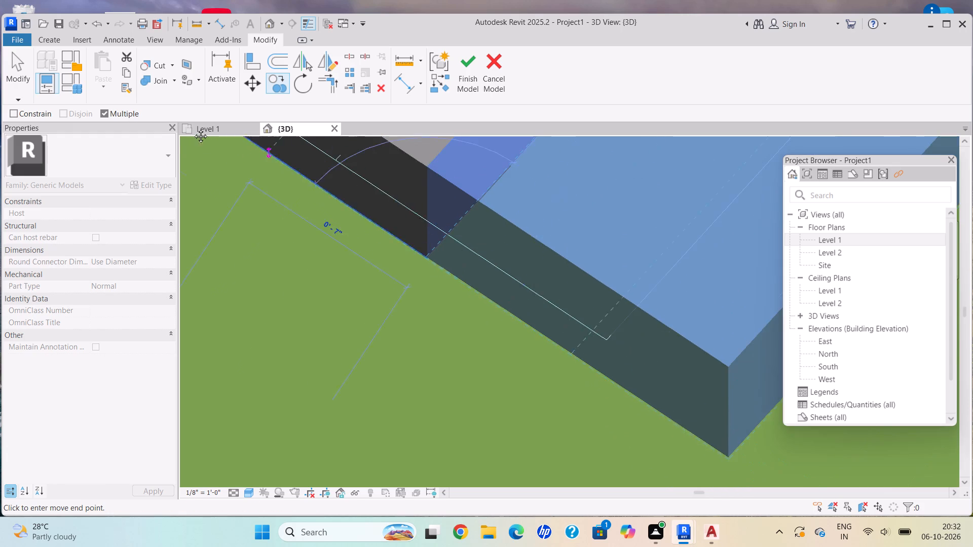
{"action": "middle_click_drag", "start_coordinate": [193, 129], "coordinate": [33, 75]}
{"action": "scroll", "coordinate": [499, 403], "scroll_direction": "up", "scroll_amount": 4}
{"action": "scroll", "coordinate": [501, 377], "scroll_direction": "down", "scroll_amount": 2}
{"action": "scroll", "coordinate": [501, 377], "scroll_direction": "up", "scroll_amount": 6}
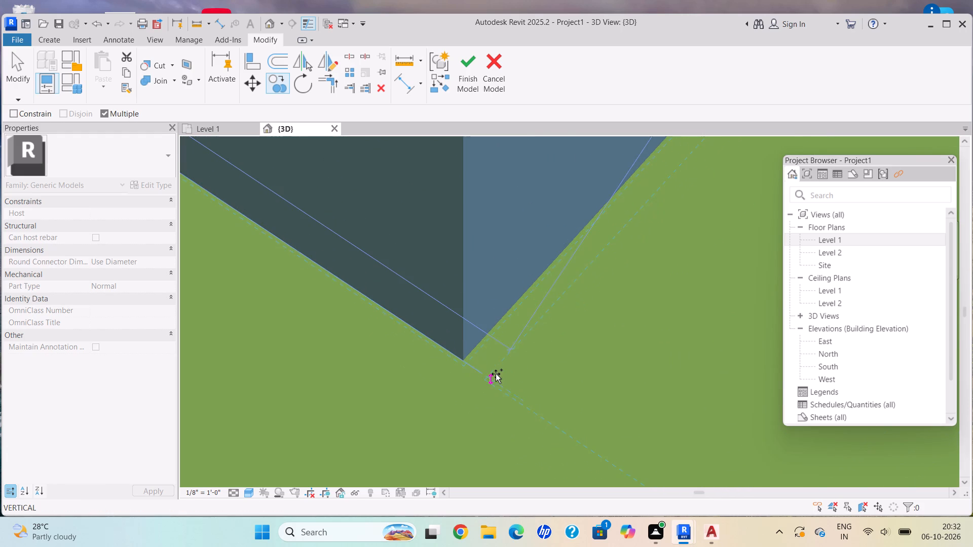
{"action": "key", "text": "Escape"}
Copy the second step outward from its rear bottom corner to its front bottom corner to form a third adjoining step.
{"action": "left_click", "coordinate": [466, 354]}
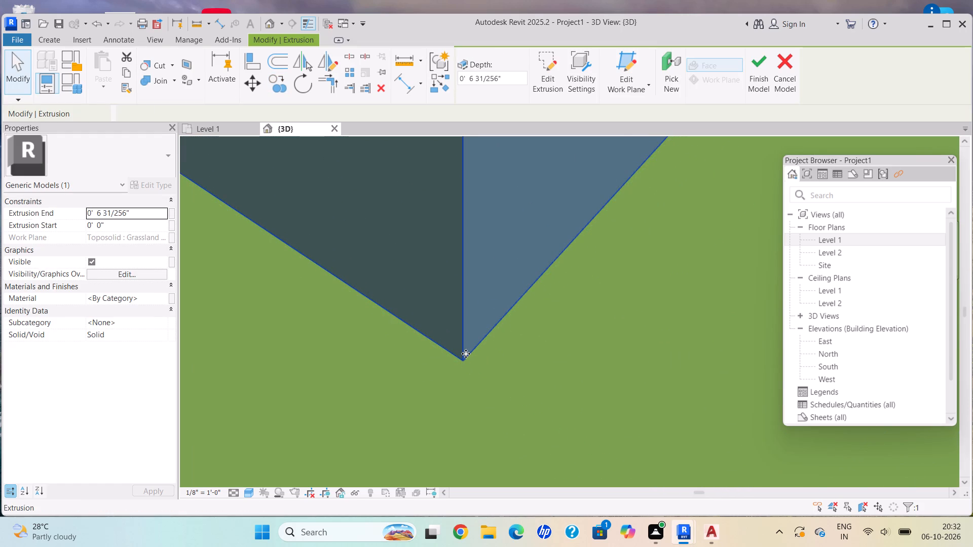
{"action": "scroll", "coordinate": [457, 340], "scroll_direction": "down", "scroll_amount": 9}
{"action": "scroll", "coordinate": [456, 336], "scroll_direction": "up", "scroll_amount": 1}
{"action": "middle_click_drag", "start_coordinate": [464, 374], "coordinate": [466, 485]}
{"action": "scroll", "coordinate": [466, 485], "scroll_direction": "down", "scroll_amount": 5}
{"action": "scroll", "coordinate": [466, 406], "scroll_direction": "up", "scroll_amount": 1}
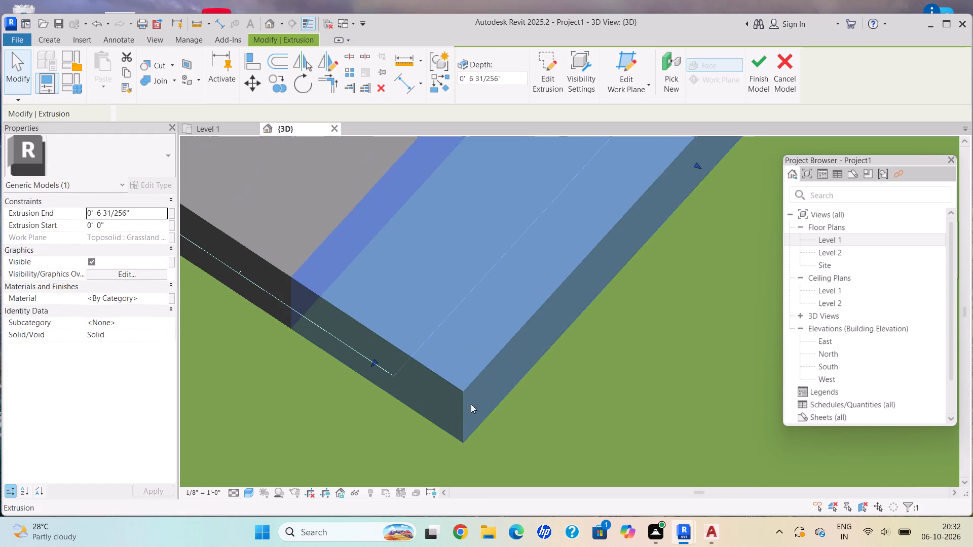
{"action": "left_click", "coordinate": [253, 79]}
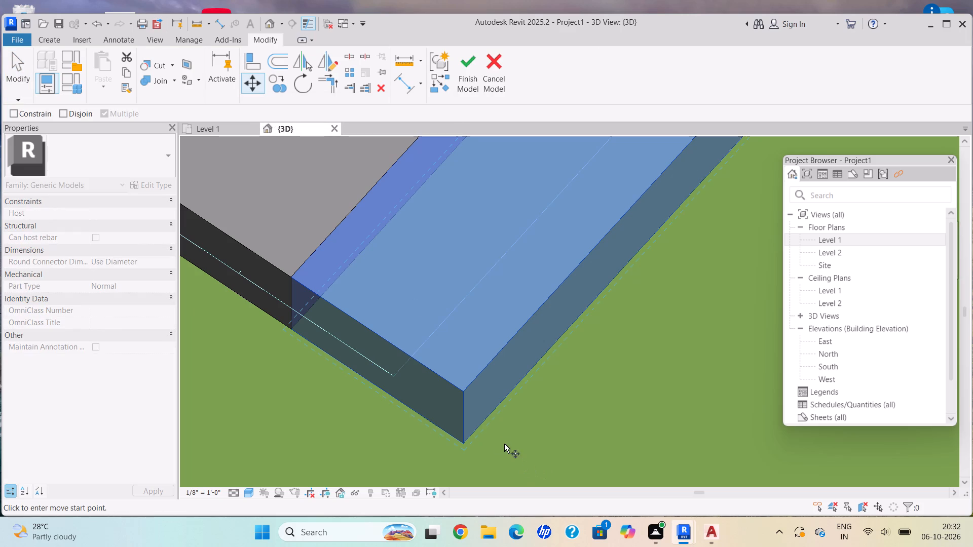
{"action": "key", "text": "Escape"}
{"action": "left_click", "coordinate": [462, 398]}
{"action": "key", "text": "Escape"}
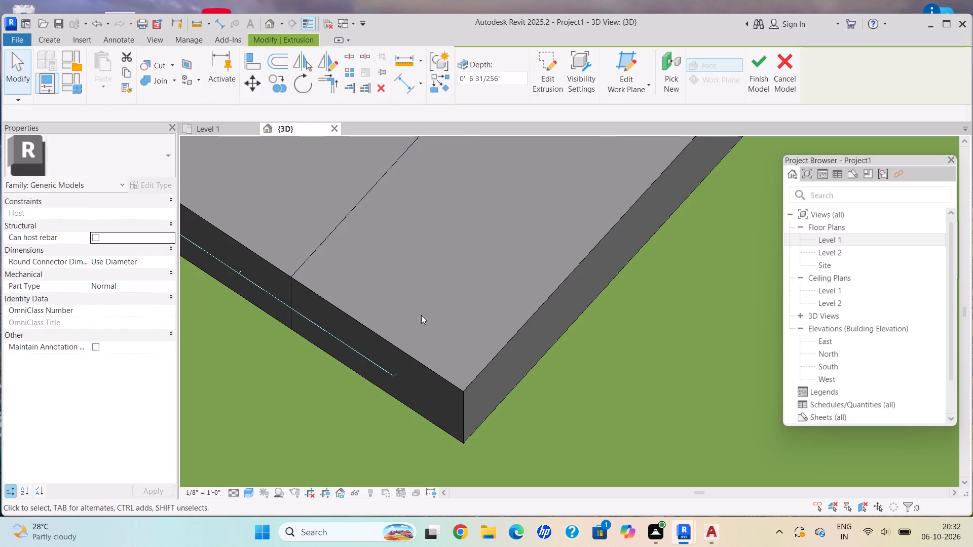
{"action": "left_click", "coordinate": [463, 384]}
{"action": "left_click", "coordinate": [278, 77]}
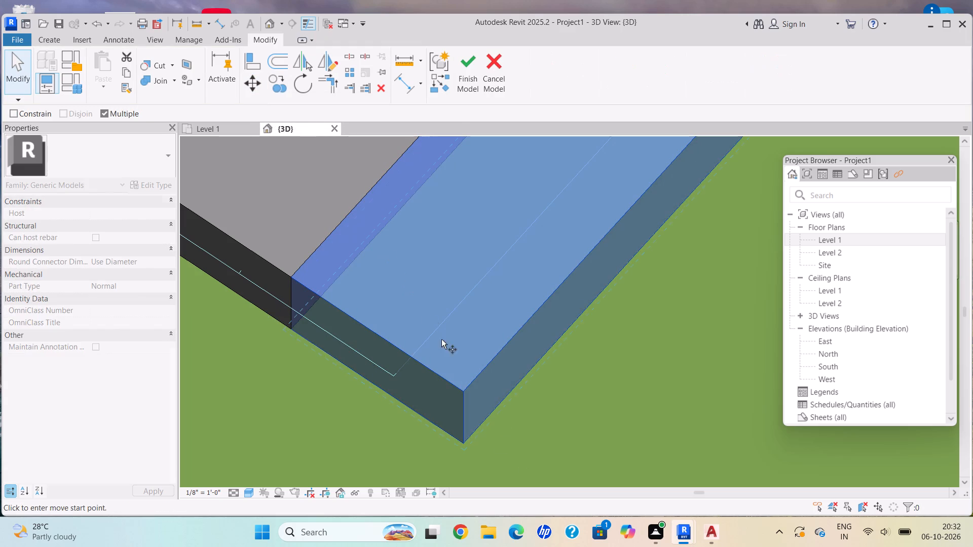
{"action": "left_click", "coordinate": [294, 332]}
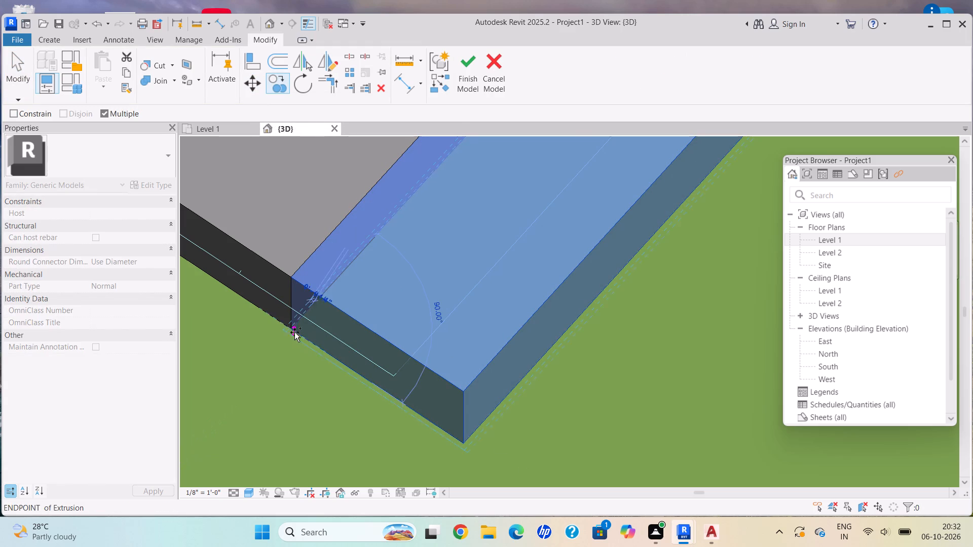
{"action": "scroll", "coordinate": [494, 467], "scroll_direction": "up", "scroll_amount": 7}
{"action": "scroll", "coordinate": [406, 418], "scroll_direction": "down", "scroll_amount": 1}
{"action": "scroll", "coordinate": [406, 418], "scroll_direction": "up", "scroll_amount": 6}
{"action": "scroll", "coordinate": [438, 433], "scroll_direction": "down", "scroll_amount": 1}
{"action": "scroll", "coordinate": [438, 433], "scroll_direction": "up", "scroll_amount": 1}
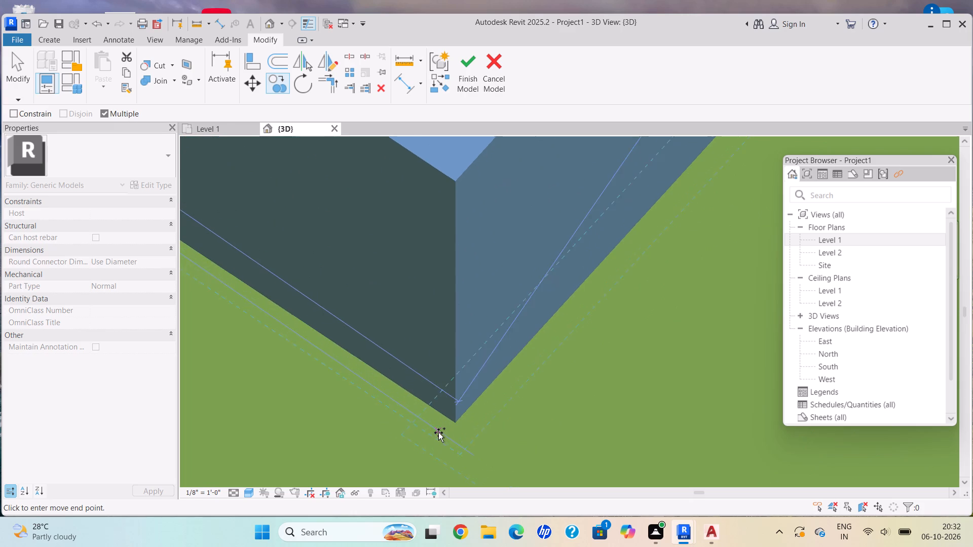
{"action": "scroll", "coordinate": [447, 431], "scroll_direction": "up", "scroll_amount": 1}
{"action": "scroll", "coordinate": [447, 431], "scroll_direction": "down", "scroll_amount": 1}
{"action": "scroll", "coordinate": [447, 431], "scroll_direction": "up", "scroll_amount": 2}
{"action": "scroll", "coordinate": [447, 431], "scroll_direction": "down", "scroll_amount": 1}
{"action": "scroll", "coordinate": [447, 431], "scroll_direction": "up", "scroll_amount": 1}
{"action": "scroll", "coordinate": [447, 431], "scroll_direction": "down", "scroll_amount": 1}
{"action": "scroll", "coordinate": [447, 431], "scroll_direction": "up", "scroll_amount": 8}
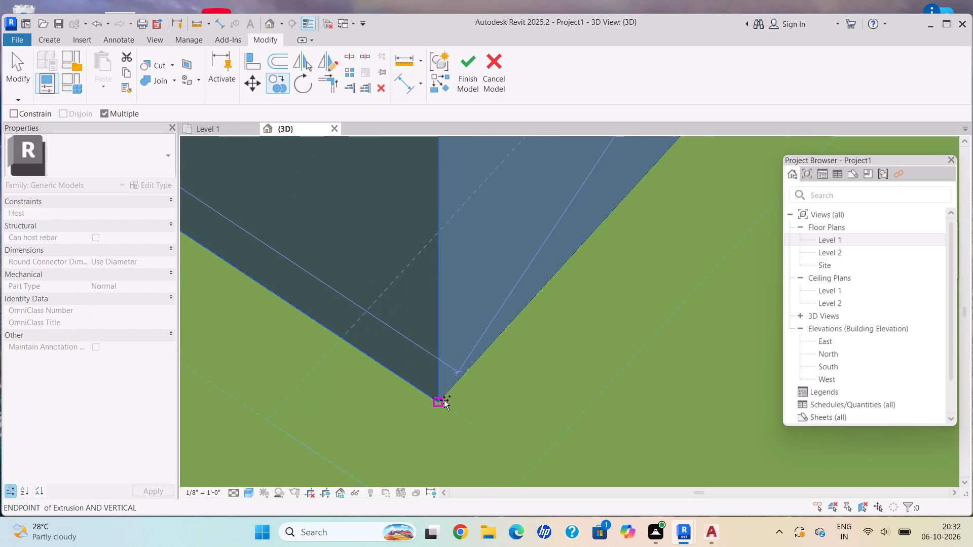
{"action": "left_click", "coordinate": [444, 400]}
{"action": "key", "text": "Escape"}
{"action": "scroll", "coordinate": [480, 394], "scroll_direction": "down", "scroll_amount": 5}
{"action": "scroll", "coordinate": [481, 393], "scroll_direction": "up", "scroll_amount": 1}
{"action": "scroll", "coordinate": [481, 394], "scroll_direction": "down", "scroll_amount": 2}
{"action": "scroll", "coordinate": [480, 401], "scroll_direction": "up", "scroll_amount": 1}
{"action": "scroll", "coordinate": [480, 401], "scroll_direction": "down", "scroll_amount": 4}
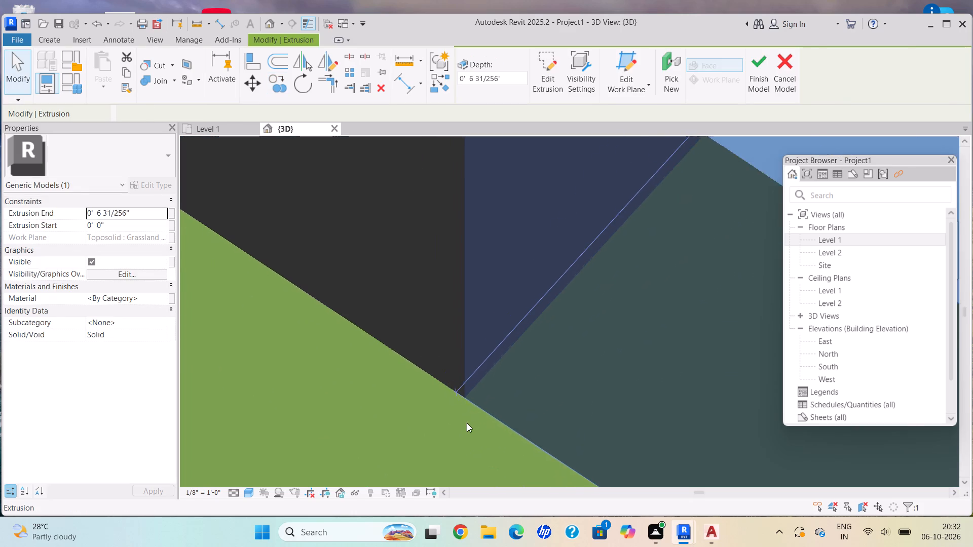
{"action": "key", "text": "Escape"}
Raise the top face of the step nearest the door to a height of about 8.6 inches.
{"action": "scroll", "coordinate": [467, 423], "scroll_direction": "down", "scroll_amount": 7}
{"action": "scroll", "coordinate": [464, 422], "scroll_direction": "up", "scroll_amount": 1}
{"action": "scroll", "coordinate": [463, 422], "scroll_direction": "down", "scroll_amount": 1}
{"action": "scroll", "coordinate": [463, 422], "scroll_direction": "up", "scroll_amount": 1}
{"action": "scroll", "coordinate": [463, 421], "scroll_direction": "down", "scroll_amount": 2}
{"action": "scroll", "coordinate": [462, 422], "scroll_direction": "up", "scroll_amount": 1}
{"action": "scroll", "coordinate": [466, 412], "scroll_direction": "down", "scroll_amount": 5}
{"action": "scroll", "coordinate": [466, 412], "scroll_direction": "up", "scroll_amount": 1}
{"action": "scroll", "coordinate": [466, 412], "scroll_direction": "down", "scroll_amount": 8}
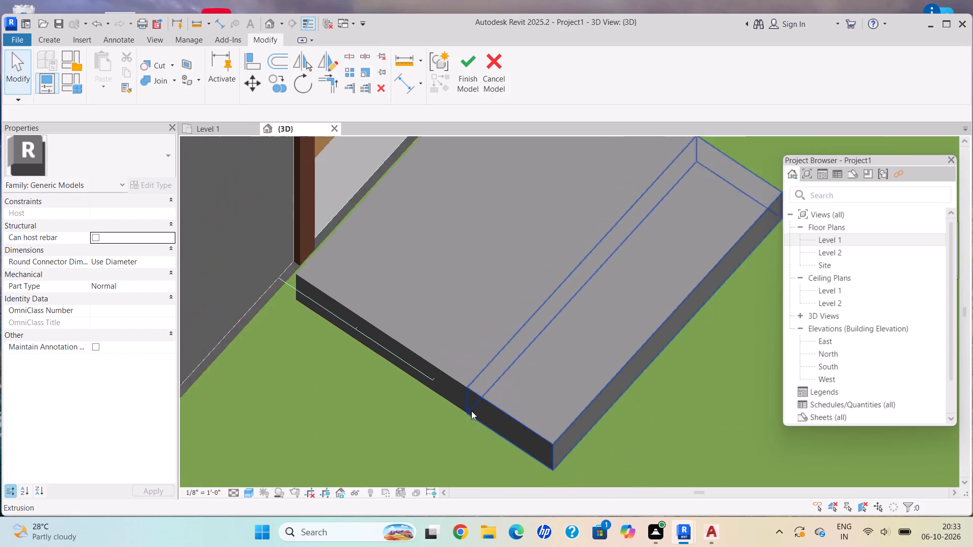
{"action": "scroll", "coordinate": [471, 411], "scroll_direction": "down", "scroll_amount": 4}
{"action": "middle_click_drag", "start_coordinate": [544, 416], "coordinate": [331, 282], "text": "shift"}
{"action": "scroll", "coordinate": [468, 345], "scroll_direction": "up", "scroll_amount": 1}
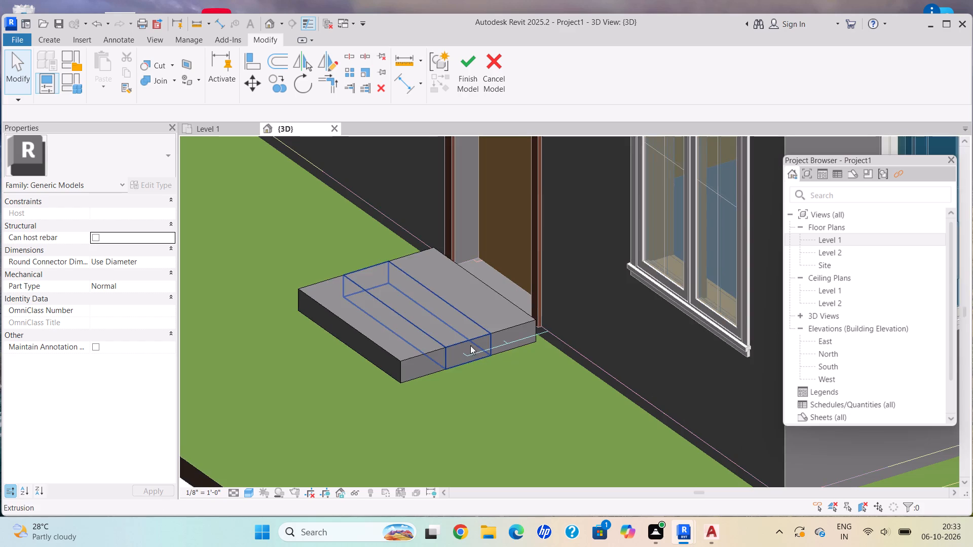
{"action": "scroll", "coordinate": [470, 345], "scroll_direction": "up", "scroll_amount": 4}
{"action": "scroll", "coordinate": [533, 296], "scroll_direction": "down", "scroll_amount": 1}
{"action": "scroll", "coordinate": [533, 296], "scroll_direction": "up", "scroll_amount": 4}
{"action": "left_click", "coordinate": [558, 327]}
{"action": "middle_click_drag", "start_coordinate": [399, 223], "coordinate": [401, 314]}
{"action": "scroll", "coordinate": [401, 314], "scroll_direction": "up", "scroll_amount": 1}
{"action": "left_click_drag", "start_coordinate": [399, 297], "coordinate": [400, 273]}
{"action": "scroll", "coordinate": [400, 270], "scroll_direction": "down", "scroll_amount": 1}
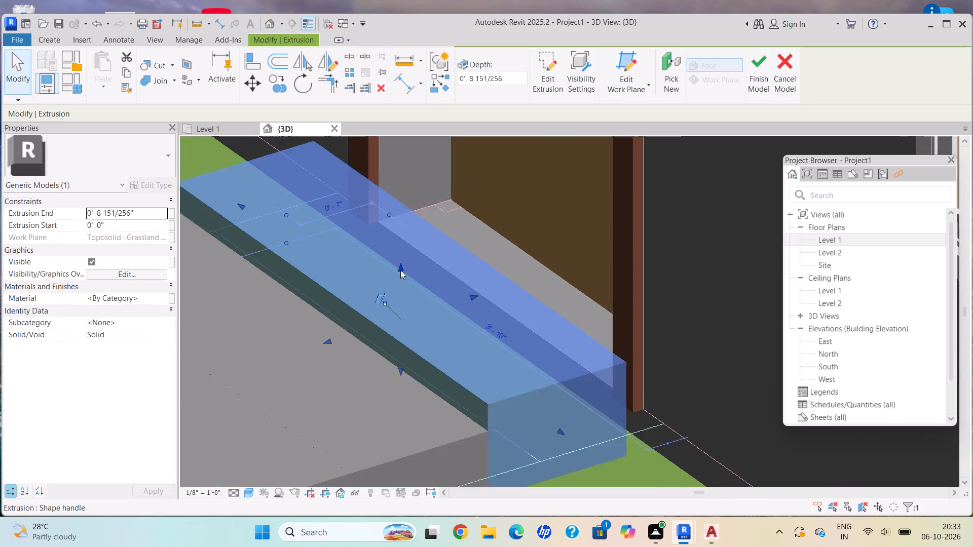
{"action": "scroll", "coordinate": [400, 270], "scroll_direction": "down", "scroll_amount": 2}
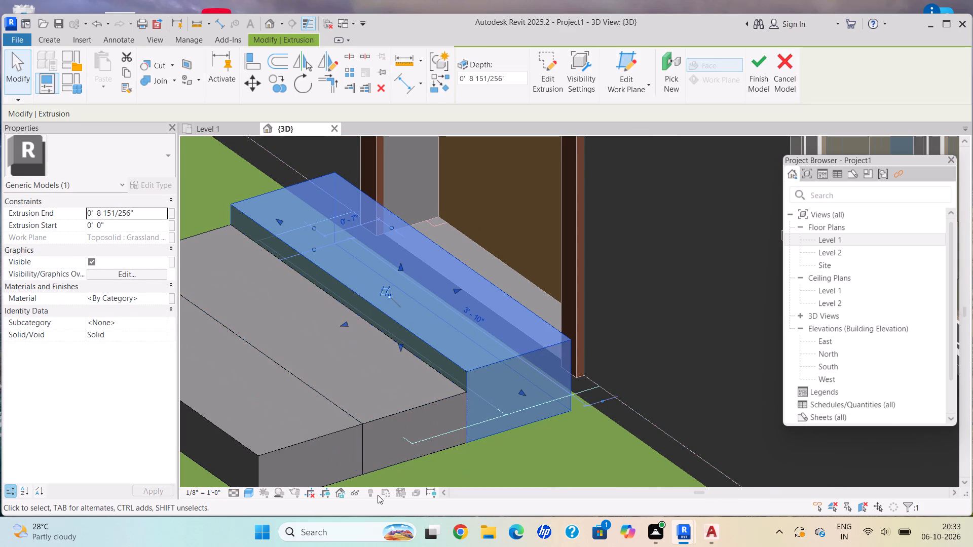
{"action": "key", "text": "Escape"}
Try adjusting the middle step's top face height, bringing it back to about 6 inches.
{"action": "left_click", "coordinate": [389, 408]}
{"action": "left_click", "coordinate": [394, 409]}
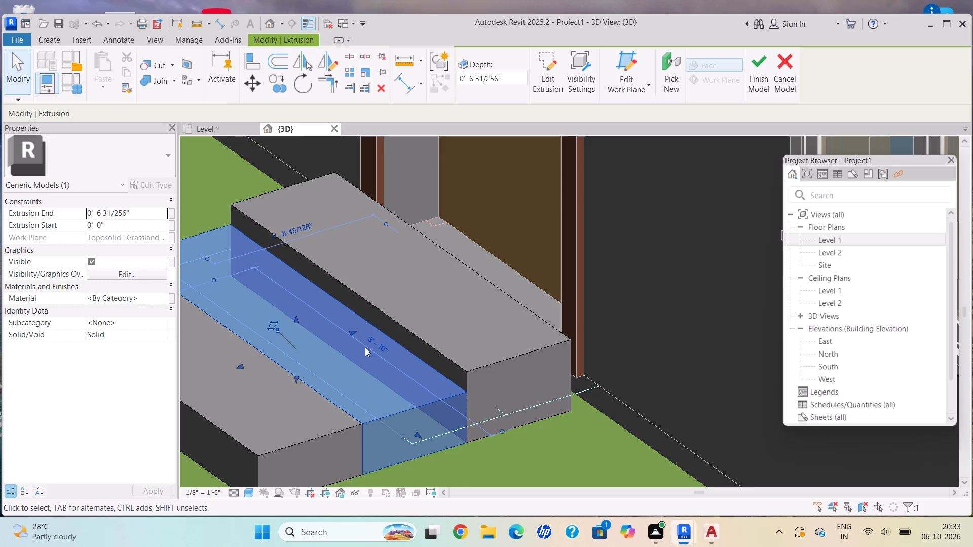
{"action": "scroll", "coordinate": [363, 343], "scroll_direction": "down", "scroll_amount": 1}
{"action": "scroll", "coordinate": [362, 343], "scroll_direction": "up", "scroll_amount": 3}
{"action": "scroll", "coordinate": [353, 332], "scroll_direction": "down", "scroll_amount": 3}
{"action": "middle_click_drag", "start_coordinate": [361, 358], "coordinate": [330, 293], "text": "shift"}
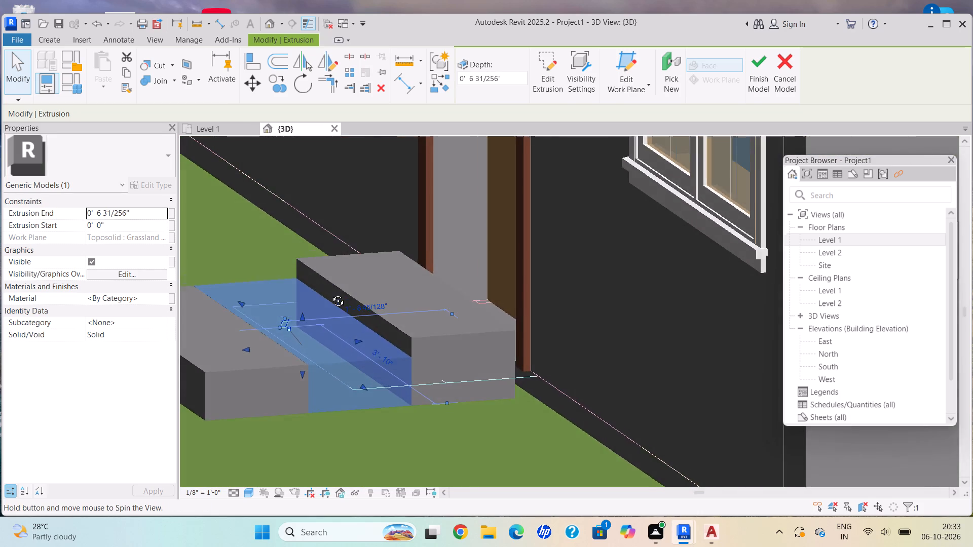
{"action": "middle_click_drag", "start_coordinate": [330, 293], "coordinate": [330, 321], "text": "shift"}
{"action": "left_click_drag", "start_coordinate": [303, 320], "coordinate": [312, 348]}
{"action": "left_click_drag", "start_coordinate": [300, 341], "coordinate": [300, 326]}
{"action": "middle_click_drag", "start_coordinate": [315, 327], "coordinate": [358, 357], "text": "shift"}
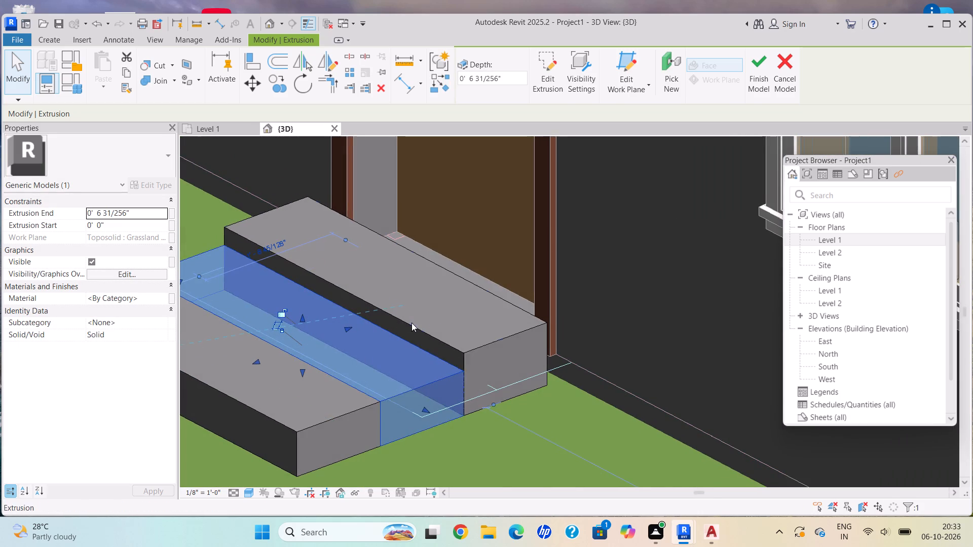
Lower the top face of the outermost step to a height of 3 inches.
{"action": "scroll", "coordinate": [419, 332], "scroll_direction": "down", "scroll_amount": 3}
{"action": "left_click", "coordinate": [365, 390]}
{"action": "scroll", "coordinate": [331, 371], "scroll_direction": "up", "scroll_amount": 1}
{"action": "scroll", "coordinate": [331, 371], "scroll_direction": "down", "scroll_amount": 1}
{"action": "scroll", "coordinate": [331, 371], "scroll_direction": "up", "scroll_amount": 1}
{"action": "scroll", "coordinate": [330, 369], "scroll_direction": "down", "scroll_amount": 1}
{"action": "scroll", "coordinate": [328, 367], "scroll_direction": "up", "scroll_amount": 1}
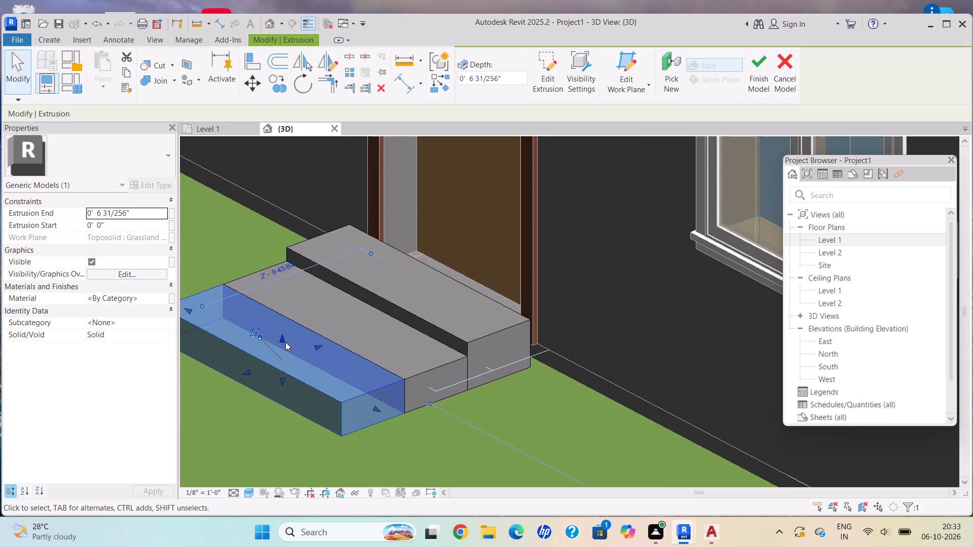
{"action": "left_click_drag", "start_coordinate": [282, 342], "coordinate": [281, 366]}
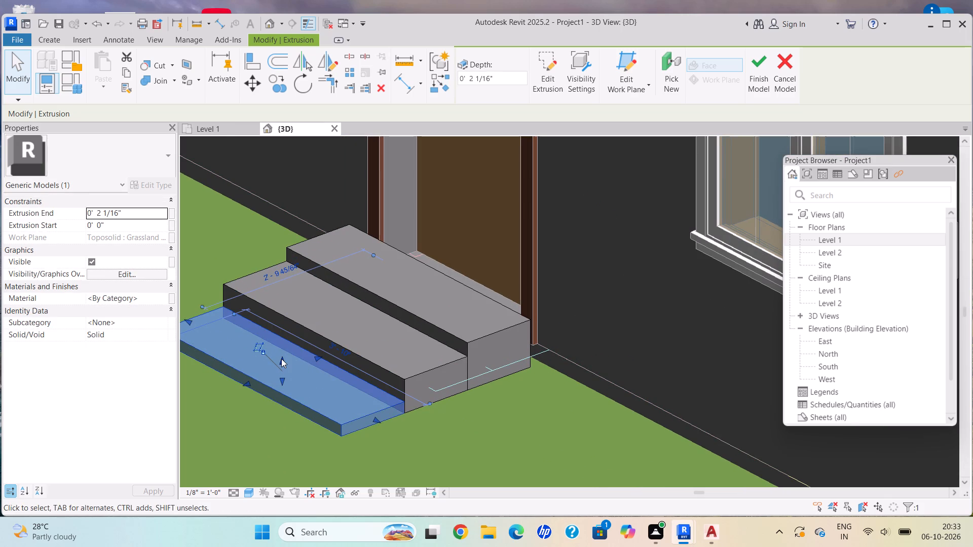
{"action": "left_click", "coordinate": [281, 359]}
{"action": "middle_click_drag", "start_coordinate": [291, 358], "coordinate": [389, 381], "text": "shift"}
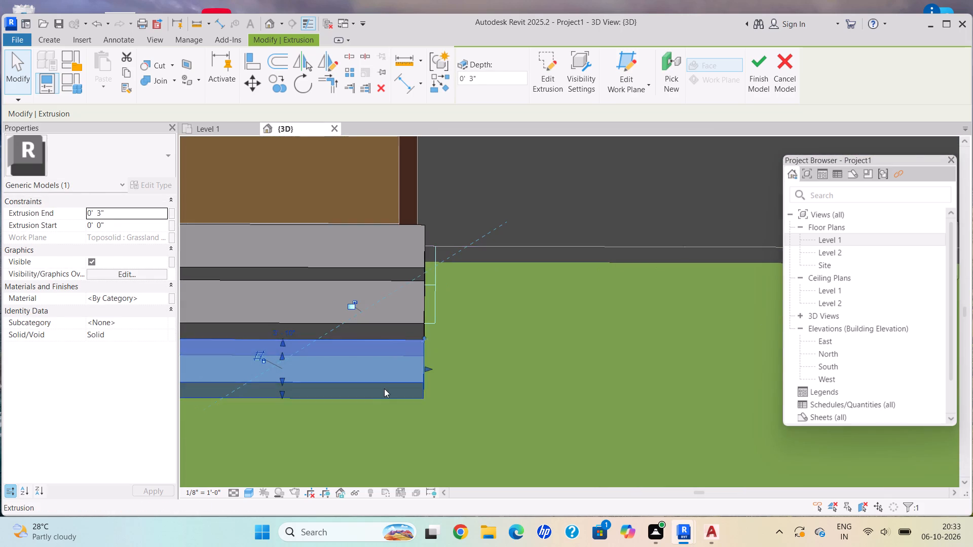
{"action": "key", "text": "Escape"}
Examine the three entrance steps from the front, the side and across the whole house and site.
{"action": "scroll", "coordinate": [383, 387], "scroll_direction": "down", "scroll_amount": 4}
{"action": "middle_click_drag", "start_coordinate": [376, 373], "coordinate": [504, 409]}
{"action": "middle_click_drag", "start_coordinate": [404, 415], "coordinate": [583, 365]}
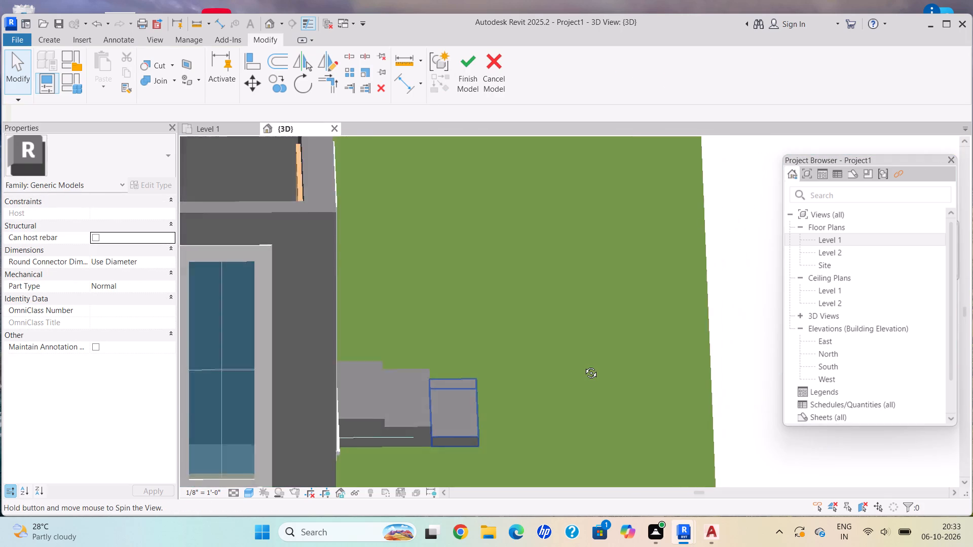
{"action": "middle_click_drag", "start_coordinate": [583, 365], "coordinate": [583, 356]}
{"action": "middle_click_drag", "start_coordinate": [594, 366], "coordinate": [438, 382], "text": "shift"}
{"action": "scroll", "coordinate": [537, 425], "scroll_direction": "down", "scroll_amount": 4}
{"action": "middle_click_drag", "start_coordinate": [557, 411], "coordinate": [486, 421], "text": "shift"}
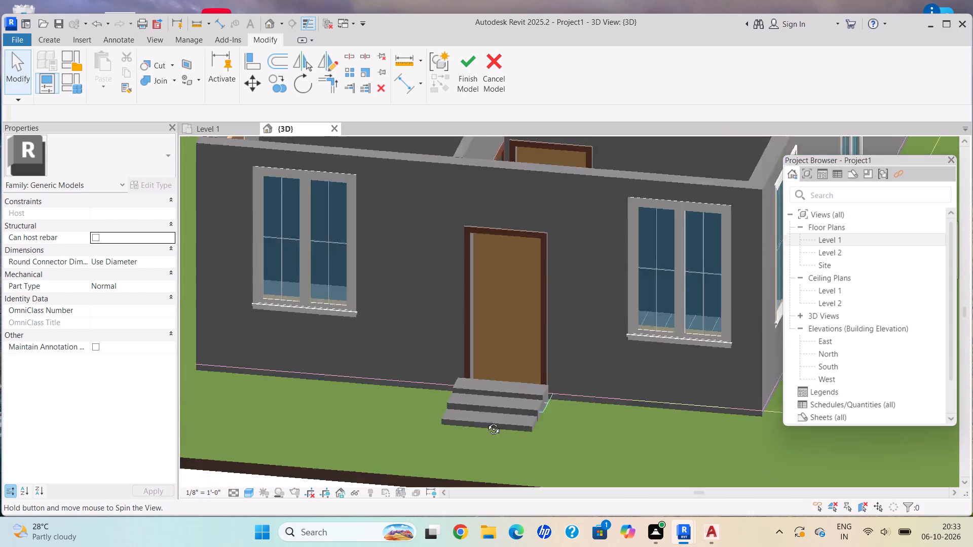
{"action": "middle_click_drag", "start_coordinate": [486, 421], "coordinate": [445, 442], "text": "shift"}
{"action": "scroll", "coordinate": [598, 443], "scroll_direction": "up", "scroll_amount": 3}
{"action": "middle_click_drag", "start_coordinate": [583, 435], "coordinate": [520, 407], "text": "shift"}
{"action": "scroll", "coordinate": [527, 451], "scroll_direction": "down", "scroll_amount": 4}
{"action": "scroll", "coordinate": [520, 459], "scroll_direction": "up", "scroll_amount": 1}
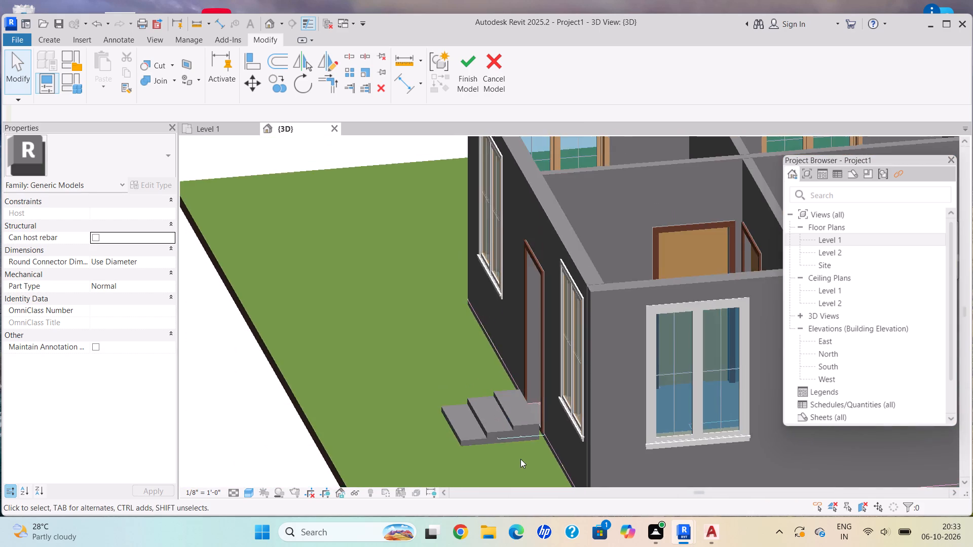
{"action": "middle_click_drag", "start_coordinate": [520, 459], "coordinate": [413, 295]}
{"action": "scroll", "coordinate": [425, 338], "scroll_direction": "down", "scroll_amount": 7}
{"action": "scroll", "coordinate": [434, 386], "scroll_direction": "down", "scroll_amount": 1}
{"action": "scroll", "coordinate": [434, 386], "scroll_direction": "up", "scroll_amount": 1}
{"action": "scroll", "coordinate": [434, 386], "scroll_direction": "down", "scroll_amount": 2}
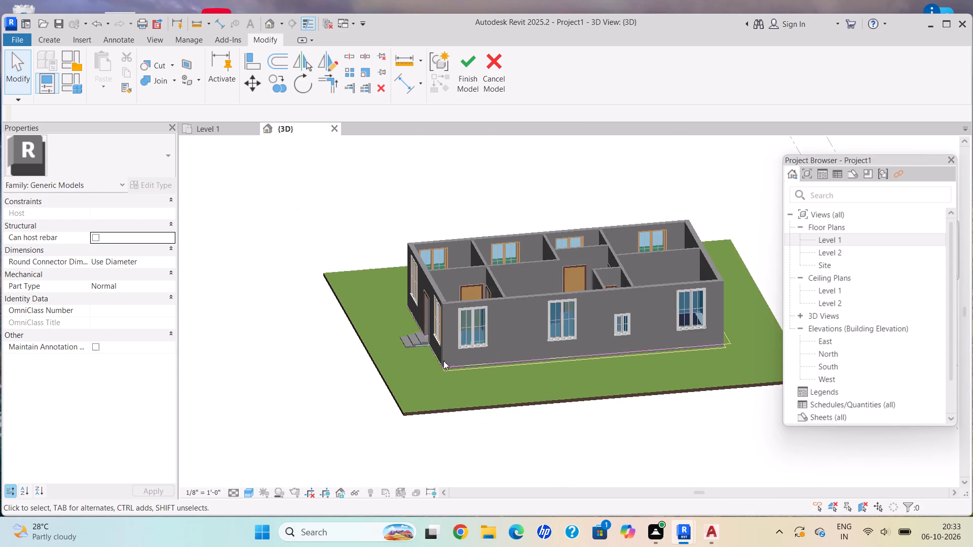
{"action": "middle_click_drag", "start_coordinate": [443, 368], "coordinate": [394, 447]}
{"action": "scroll", "coordinate": [393, 443], "scroll_direction": "up", "scroll_amount": 2}
{"action": "scroll", "coordinate": [429, 419], "scroll_direction": "up", "scroll_amount": 1}
{"action": "scroll", "coordinate": [438, 425], "scroll_direction": "down", "scroll_amount": 1}
{"action": "scroll", "coordinate": [447, 431], "scroll_direction": "up", "scroll_amount": 2}
{"action": "scroll", "coordinate": [453, 435], "scroll_direction": "down", "scroll_amount": 1}
{"action": "scroll", "coordinate": [453, 435], "scroll_direction": "up", "scroll_amount": 1}
{"action": "middle_click_drag", "start_coordinate": [447, 428], "coordinate": [336, 329]}
{"action": "scroll", "coordinate": [334, 327], "scroll_direction": "up", "scroll_amount": 1}
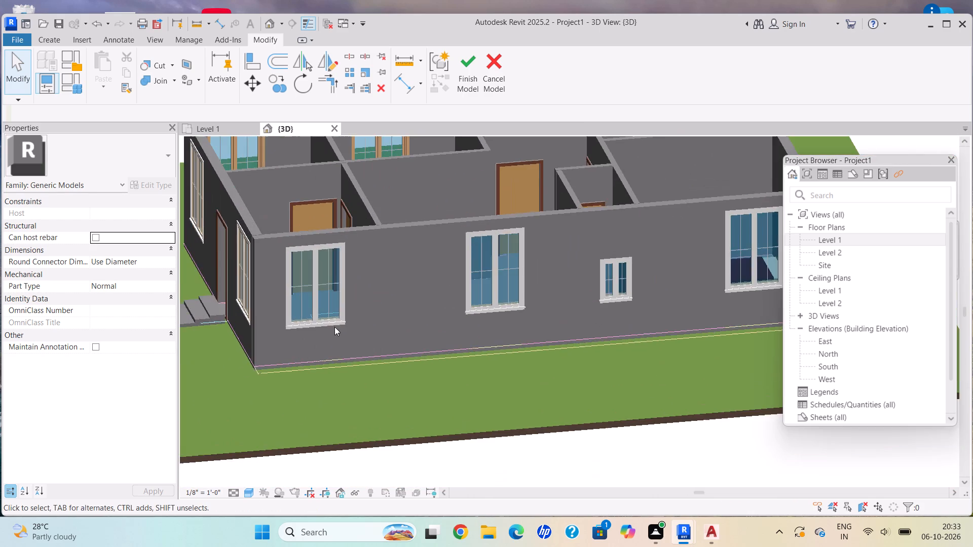
{"action": "scroll", "coordinate": [354, 349], "scroll_direction": "down", "scroll_amount": 2}
{"action": "middle_click_drag", "start_coordinate": [377, 334], "coordinate": [573, 369], "text": "shift"}
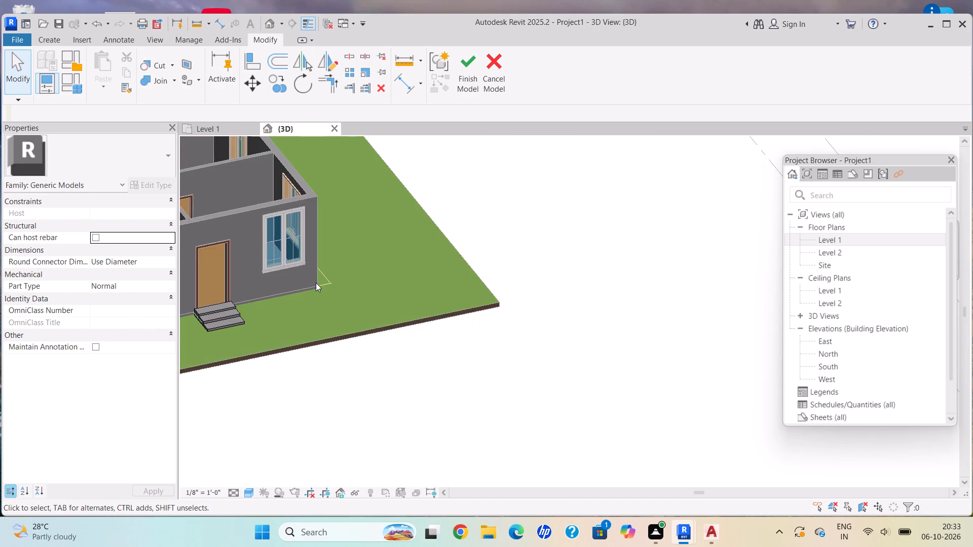
{"action": "middle_click_drag", "start_coordinate": [319, 291], "coordinate": [338, 444]}
{"action": "middle_click_drag", "start_coordinate": [408, 408], "coordinate": [331, 408], "text": "shift"}
{"action": "scroll", "coordinate": [331, 384], "scroll_direction": "down", "scroll_amount": 1}
{"action": "middle_click_drag", "start_coordinate": [344, 387], "coordinate": [394, 343]}
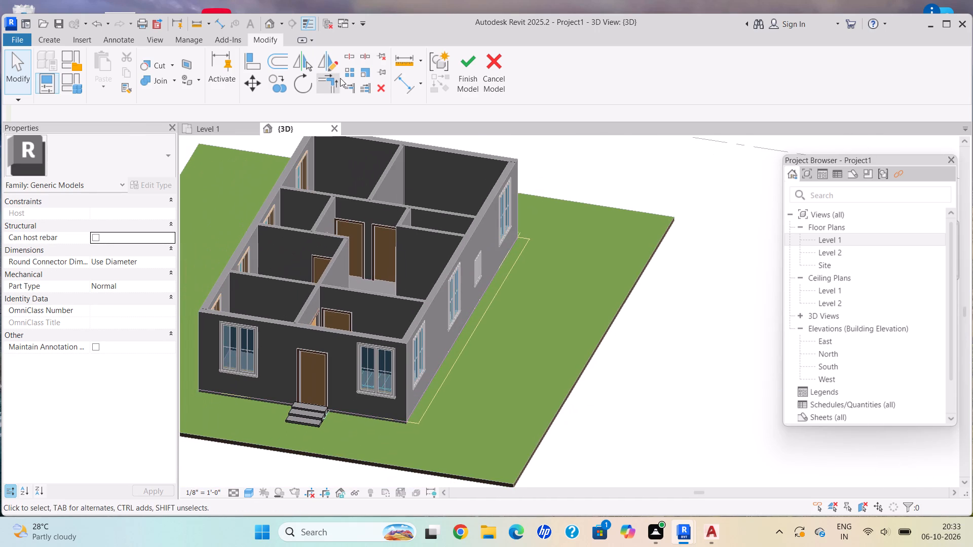
Finish the in-place model of the three entrance steps.
{"action": "left_click", "coordinate": [473, 54]}
{"action": "scroll", "coordinate": [376, 240], "scroll_direction": "down", "scroll_amount": 2}
{"action": "scroll", "coordinate": [373, 250], "scroll_direction": "up", "scroll_amount": 1}
{"action": "scroll", "coordinate": [373, 253], "scroll_direction": "down", "scroll_amount": 2}
{"action": "middle_click_drag", "start_coordinate": [349, 236], "coordinate": [374, 248], "text": "shift"}
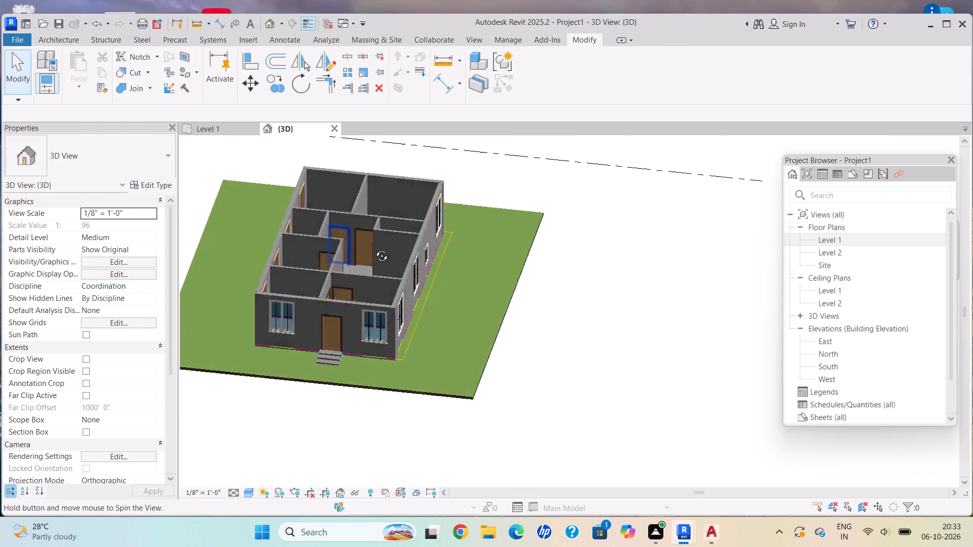
{"action": "middle_click_drag", "start_coordinate": [374, 248], "coordinate": [430, 483], "text": "shift"}
{"action": "middle_click_drag", "start_coordinate": [402, 304], "coordinate": [448, 371]}
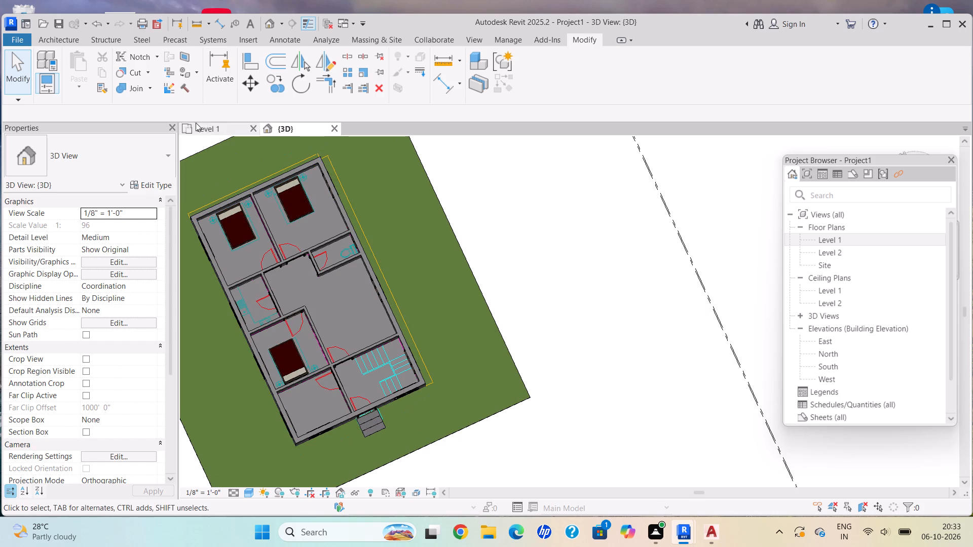
Start a custom-sketched stair run on Level 1 and draw its boundary along the stair room's upper wall, from the outermost CAD riser to the corner.
{"action": "left_click", "coordinate": [202, 119]}
{"action": "left_click", "coordinate": [209, 124]}
{"action": "scroll", "coordinate": [405, 358], "scroll_direction": "up", "scroll_amount": 5}
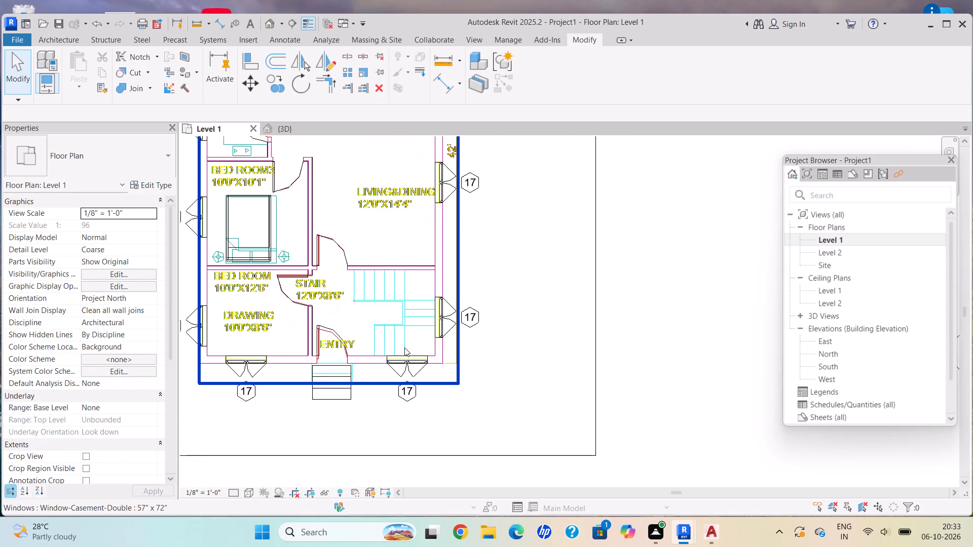
{"action": "scroll", "coordinate": [406, 346], "scroll_direction": "up", "scroll_amount": 4}
{"action": "scroll", "coordinate": [407, 341], "scroll_direction": "down", "scroll_amount": 1}
{"action": "scroll", "coordinate": [408, 341], "scroll_direction": "up", "scroll_amount": 5}
{"action": "scroll", "coordinate": [417, 340], "scroll_direction": "down", "scroll_amount": 1}
{"action": "scroll", "coordinate": [417, 340], "scroll_direction": "up", "scroll_amount": 1}
{"action": "left_click", "coordinate": [65, 40]}
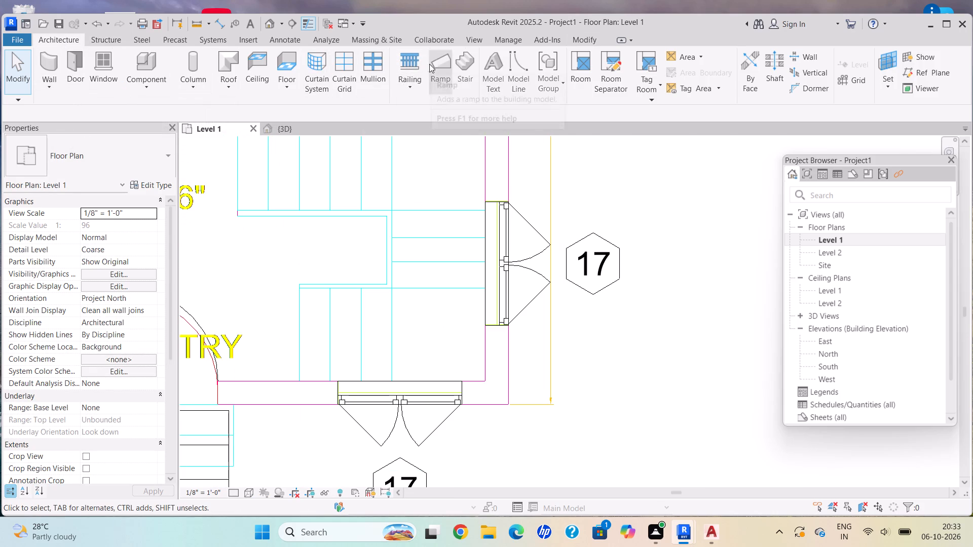
{"action": "left_click", "coordinate": [466, 77]}
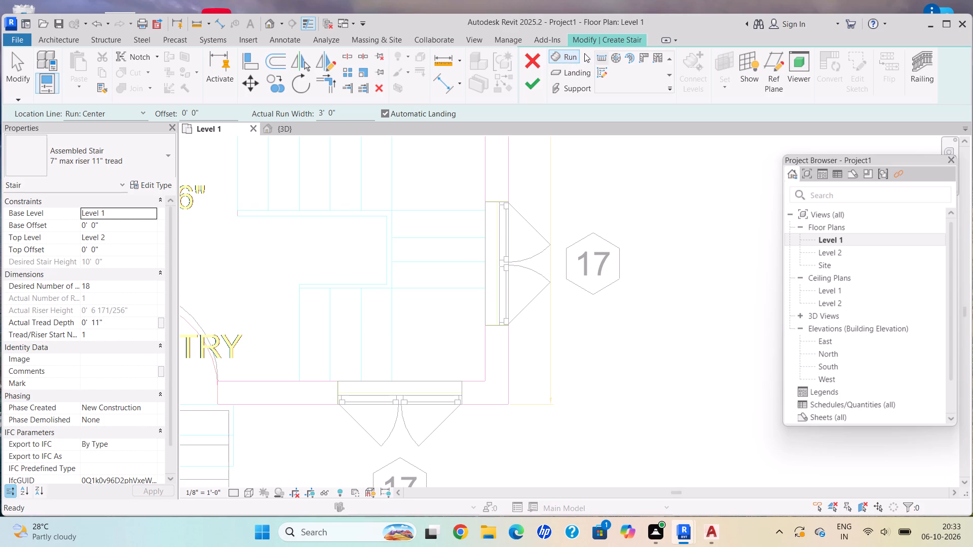
{"action": "left_click", "coordinate": [597, 76]}
{"action": "left_click_drag", "start_coordinate": [569, 59], "coordinate": [573, 64]}
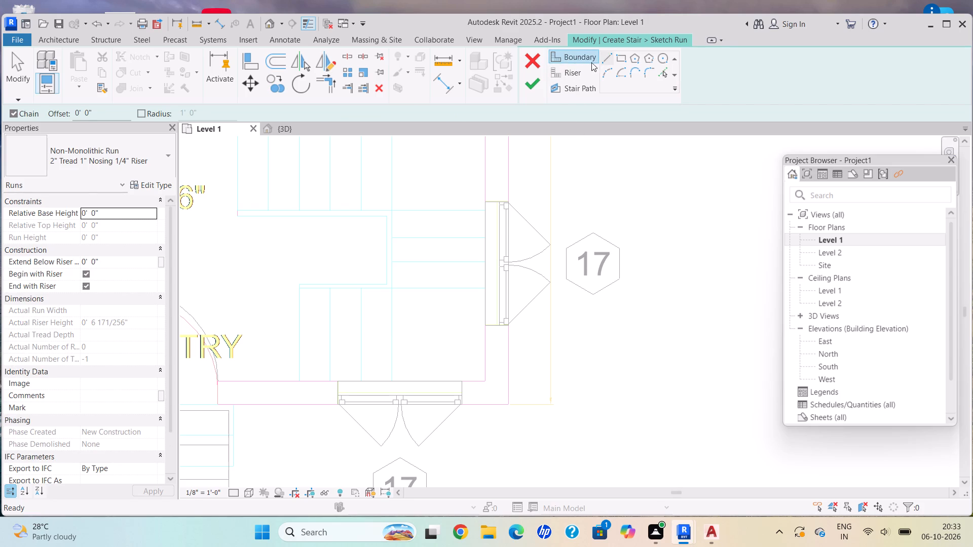
{"action": "left_click", "coordinate": [607, 59]}
{"action": "scroll", "coordinate": [509, 298], "scroll_direction": "down", "scroll_amount": 5}
{"action": "middle_click_drag", "start_coordinate": [509, 303], "coordinate": [511, 283]}
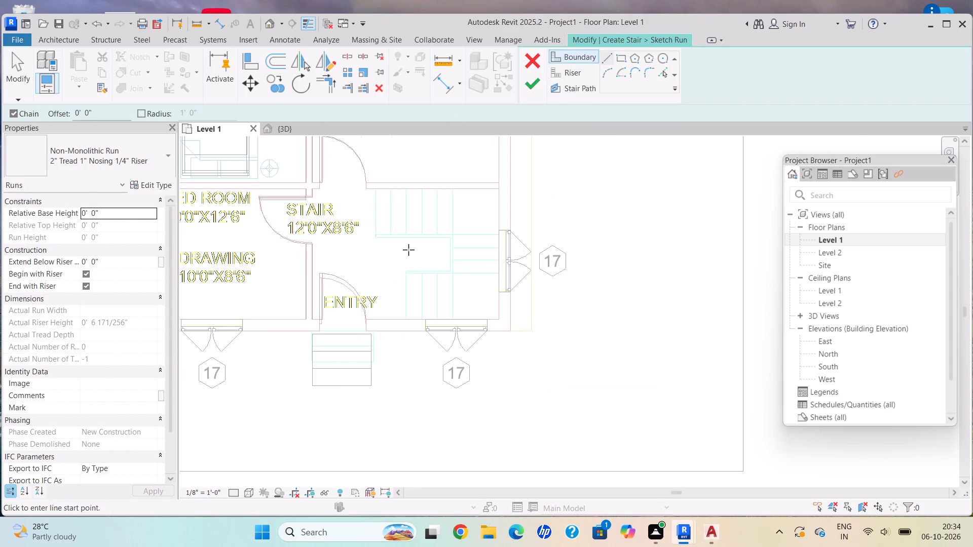
{"action": "middle_click_drag", "start_coordinate": [413, 238], "coordinate": [436, 287]}
{"action": "scroll", "coordinate": [465, 266], "scroll_direction": "up", "scroll_amount": 3}
{"action": "scroll", "coordinate": [467, 266], "scroll_direction": "down", "scroll_amount": 1}
{"action": "scroll", "coordinate": [467, 266], "scroll_direction": "up", "scroll_amount": 2}
{"action": "scroll", "coordinate": [341, 251], "scroll_direction": "up", "scroll_amount": 7}
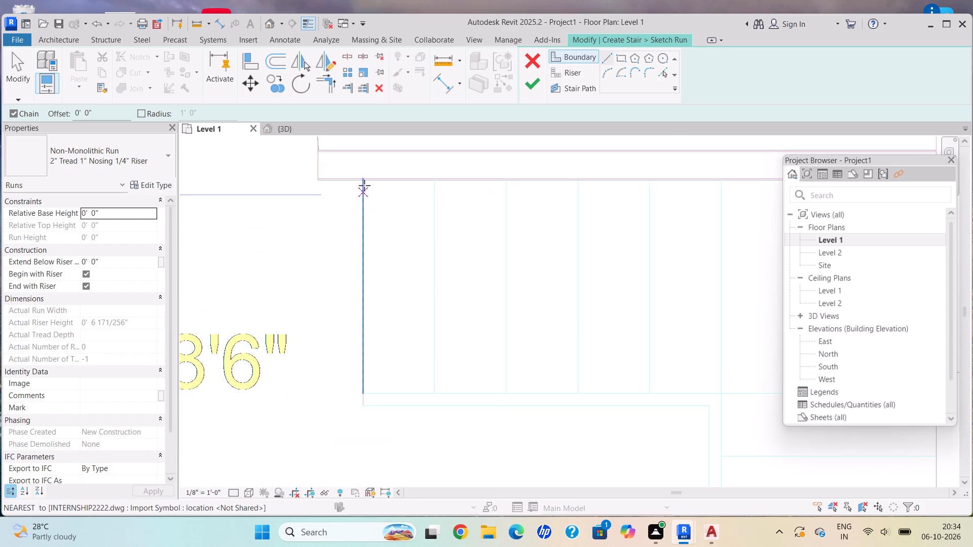
{"action": "scroll", "coordinate": [367, 172], "scroll_direction": "up", "scroll_amount": 2}
{"action": "scroll", "coordinate": [369, 172], "scroll_direction": "down", "scroll_amount": 1}
{"action": "scroll", "coordinate": [369, 172], "scroll_direction": "up", "scroll_amount": 6}
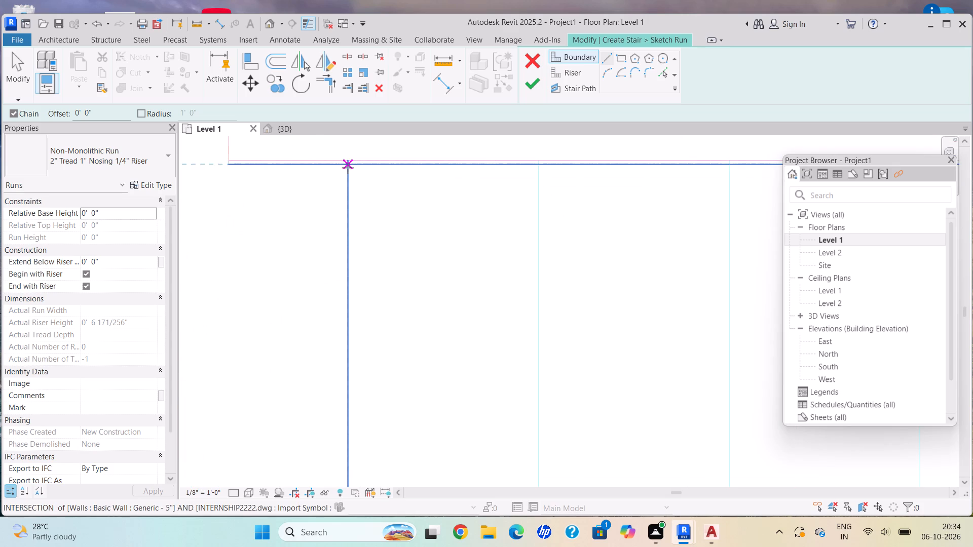
{"action": "left_click", "coordinate": [348, 168]}
{"action": "middle_click_drag", "start_coordinate": [519, 183], "coordinate": [239, 213]}
{"action": "scroll", "coordinate": [246, 212], "scroll_direction": "down", "scroll_amount": 1}
{"action": "scroll", "coordinate": [482, 234], "scroll_direction": "down", "scroll_amount": 6}
{"action": "middle_click_drag", "start_coordinate": [490, 235], "coordinate": [127, 235]}
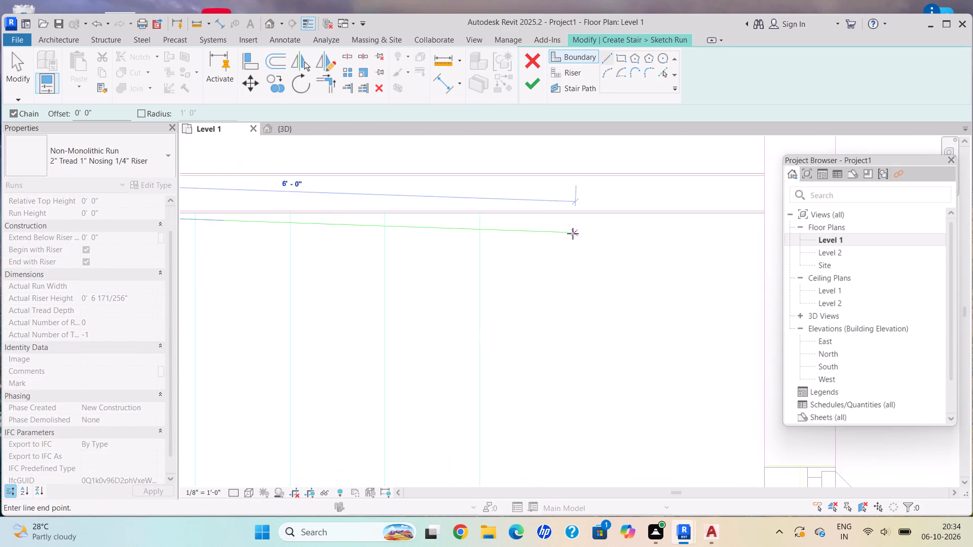
{"action": "middle_click_drag", "start_coordinate": [573, 233], "coordinate": [288, 227]}
{"action": "scroll", "coordinate": [288, 227], "scroll_direction": "down", "scroll_amount": 1}
{"action": "scroll", "coordinate": [563, 227], "scroll_direction": "down", "scroll_amount": 1}
{"action": "scroll", "coordinate": [436, 207], "scroll_direction": "up", "scroll_amount": 3}
{"action": "scroll", "coordinate": [452, 208], "scroll_direction": "down", "scroll_amount": 1}
{"action": "scroll", "coordinate": [454, 208], "scroll_direction": "up", "scroll_amount": 6}
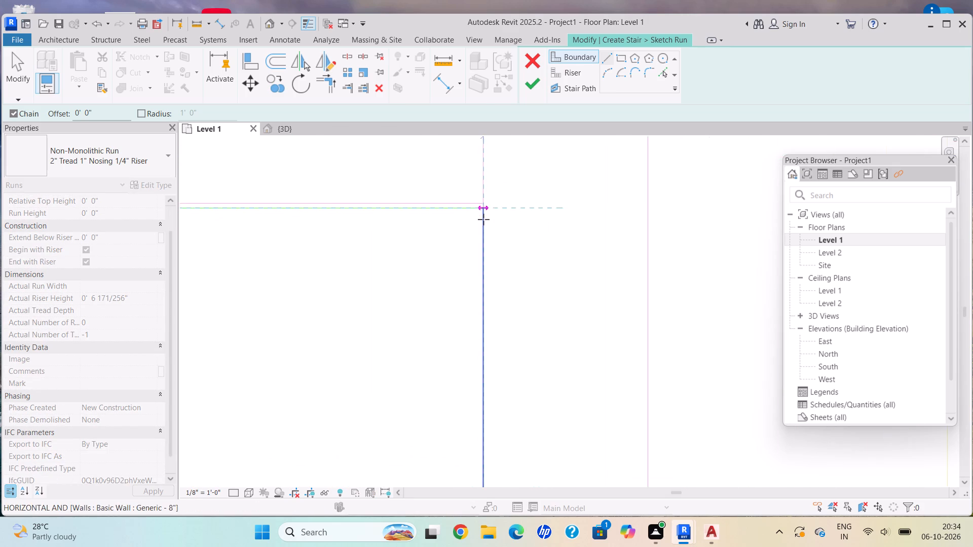
{"action": "scroll", "coordinate": [483, 219], "scroll_direction": "down", "scroll_amount": 1}
{"action": "scroll", "coordinate": [483, 219], "scroll_direction": "up", "scroll_amount": 3}
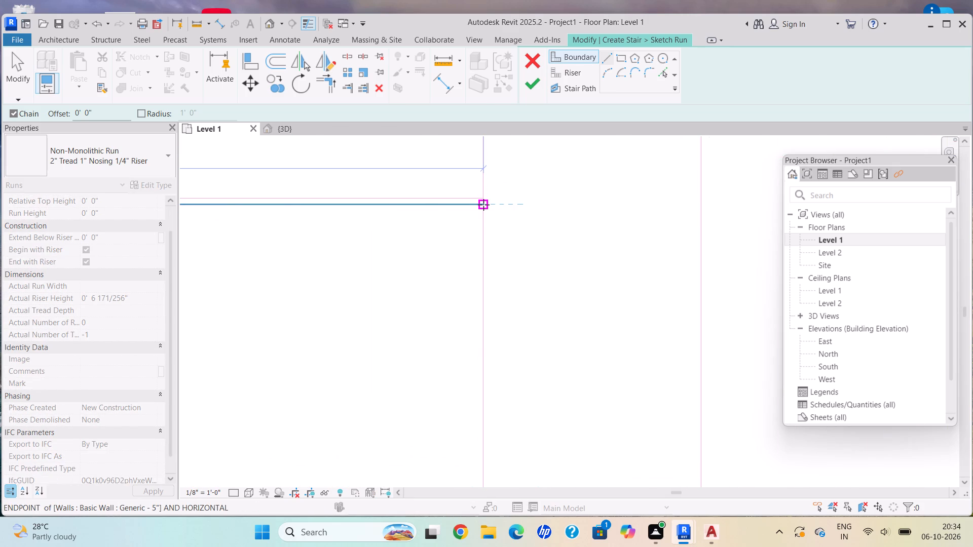
{"action": "left_click", "coordinate": [483, 205]}
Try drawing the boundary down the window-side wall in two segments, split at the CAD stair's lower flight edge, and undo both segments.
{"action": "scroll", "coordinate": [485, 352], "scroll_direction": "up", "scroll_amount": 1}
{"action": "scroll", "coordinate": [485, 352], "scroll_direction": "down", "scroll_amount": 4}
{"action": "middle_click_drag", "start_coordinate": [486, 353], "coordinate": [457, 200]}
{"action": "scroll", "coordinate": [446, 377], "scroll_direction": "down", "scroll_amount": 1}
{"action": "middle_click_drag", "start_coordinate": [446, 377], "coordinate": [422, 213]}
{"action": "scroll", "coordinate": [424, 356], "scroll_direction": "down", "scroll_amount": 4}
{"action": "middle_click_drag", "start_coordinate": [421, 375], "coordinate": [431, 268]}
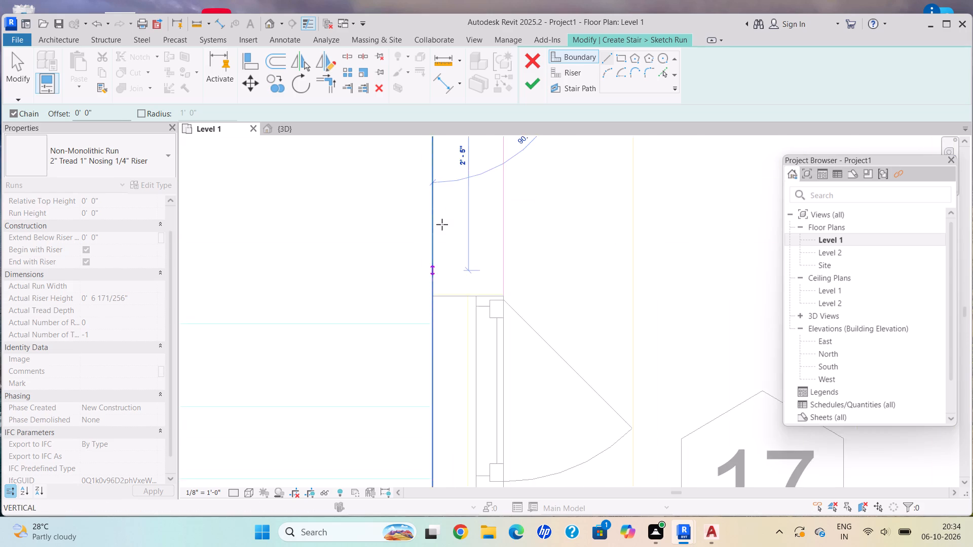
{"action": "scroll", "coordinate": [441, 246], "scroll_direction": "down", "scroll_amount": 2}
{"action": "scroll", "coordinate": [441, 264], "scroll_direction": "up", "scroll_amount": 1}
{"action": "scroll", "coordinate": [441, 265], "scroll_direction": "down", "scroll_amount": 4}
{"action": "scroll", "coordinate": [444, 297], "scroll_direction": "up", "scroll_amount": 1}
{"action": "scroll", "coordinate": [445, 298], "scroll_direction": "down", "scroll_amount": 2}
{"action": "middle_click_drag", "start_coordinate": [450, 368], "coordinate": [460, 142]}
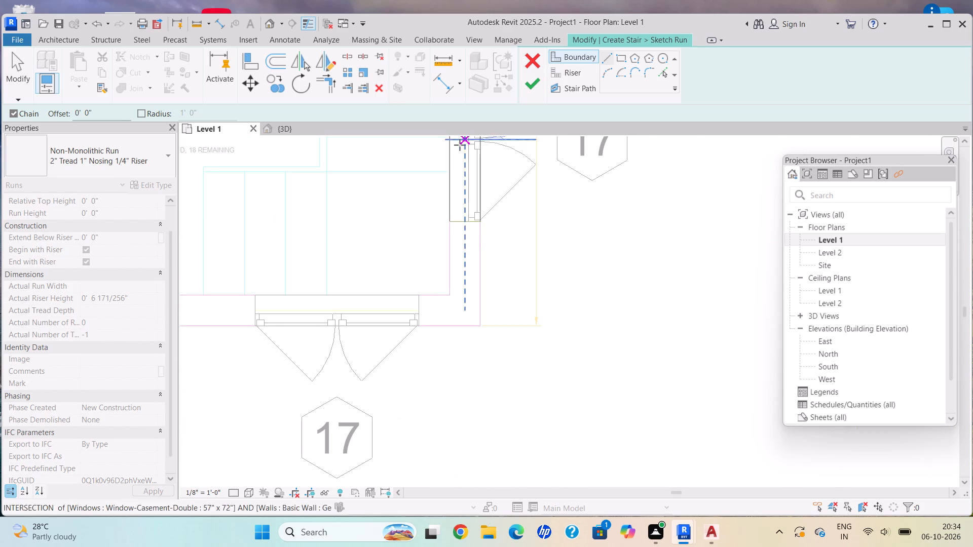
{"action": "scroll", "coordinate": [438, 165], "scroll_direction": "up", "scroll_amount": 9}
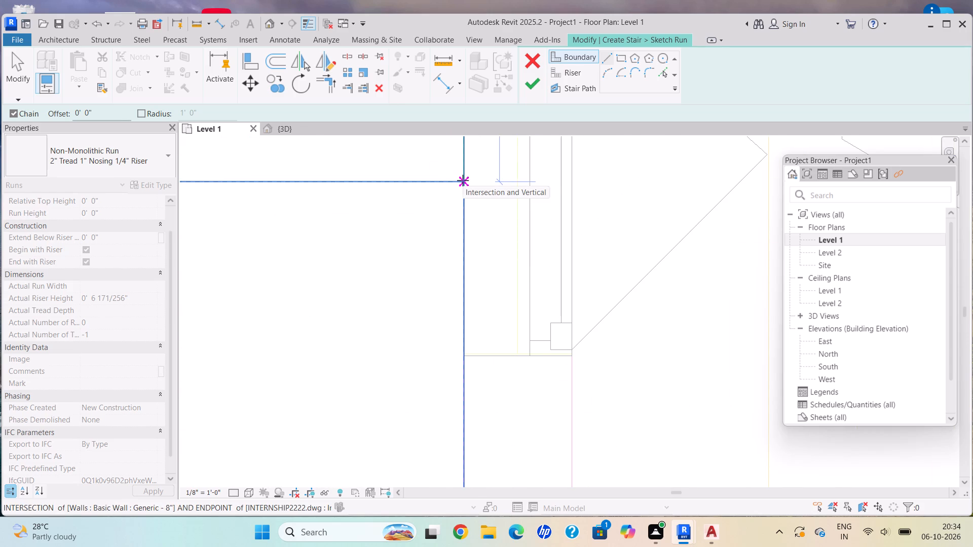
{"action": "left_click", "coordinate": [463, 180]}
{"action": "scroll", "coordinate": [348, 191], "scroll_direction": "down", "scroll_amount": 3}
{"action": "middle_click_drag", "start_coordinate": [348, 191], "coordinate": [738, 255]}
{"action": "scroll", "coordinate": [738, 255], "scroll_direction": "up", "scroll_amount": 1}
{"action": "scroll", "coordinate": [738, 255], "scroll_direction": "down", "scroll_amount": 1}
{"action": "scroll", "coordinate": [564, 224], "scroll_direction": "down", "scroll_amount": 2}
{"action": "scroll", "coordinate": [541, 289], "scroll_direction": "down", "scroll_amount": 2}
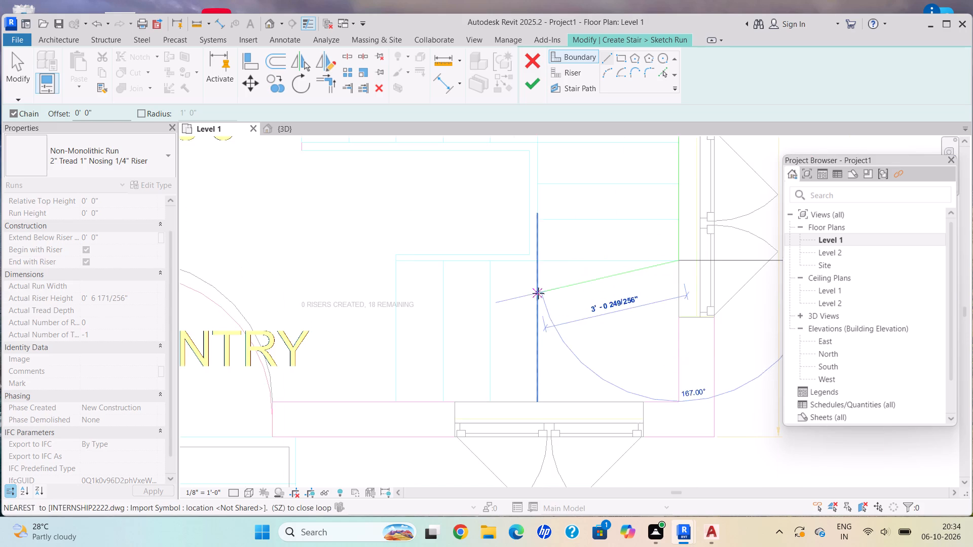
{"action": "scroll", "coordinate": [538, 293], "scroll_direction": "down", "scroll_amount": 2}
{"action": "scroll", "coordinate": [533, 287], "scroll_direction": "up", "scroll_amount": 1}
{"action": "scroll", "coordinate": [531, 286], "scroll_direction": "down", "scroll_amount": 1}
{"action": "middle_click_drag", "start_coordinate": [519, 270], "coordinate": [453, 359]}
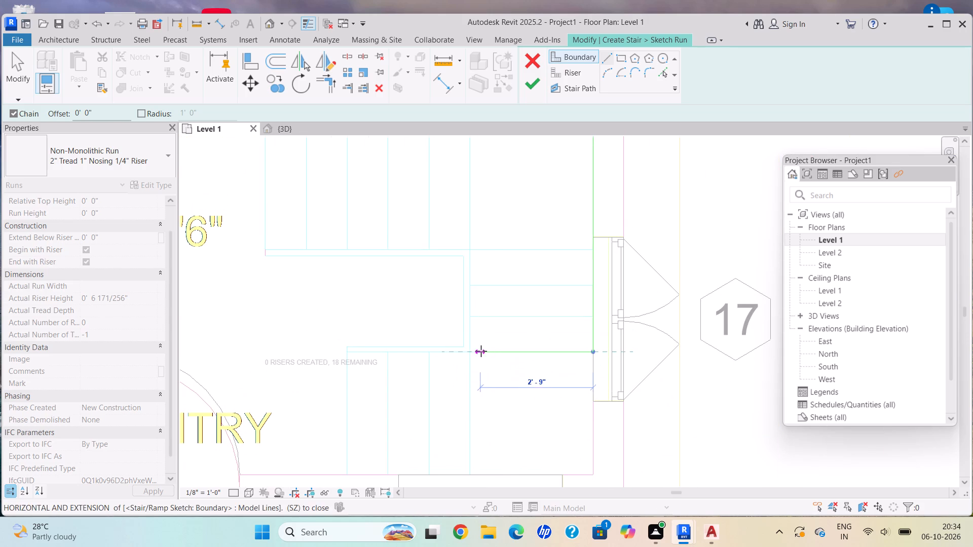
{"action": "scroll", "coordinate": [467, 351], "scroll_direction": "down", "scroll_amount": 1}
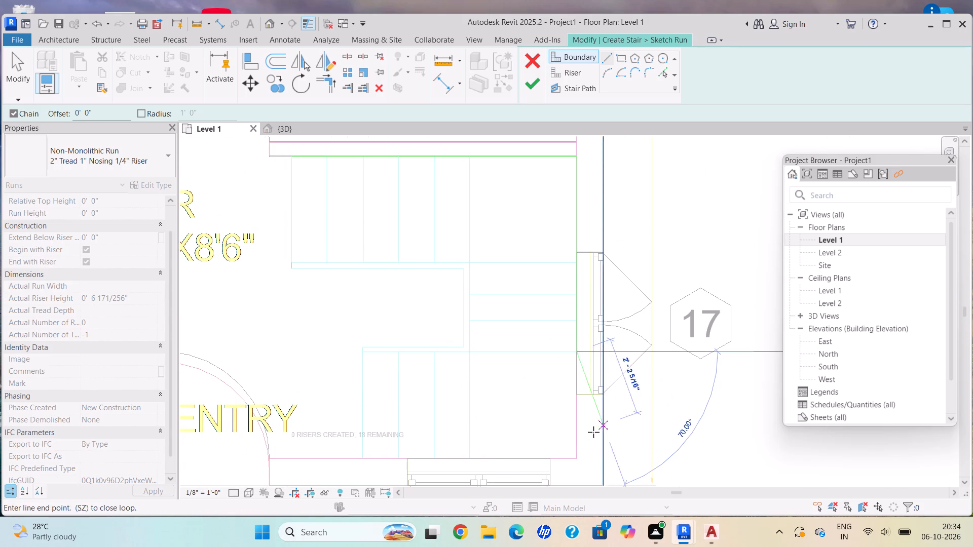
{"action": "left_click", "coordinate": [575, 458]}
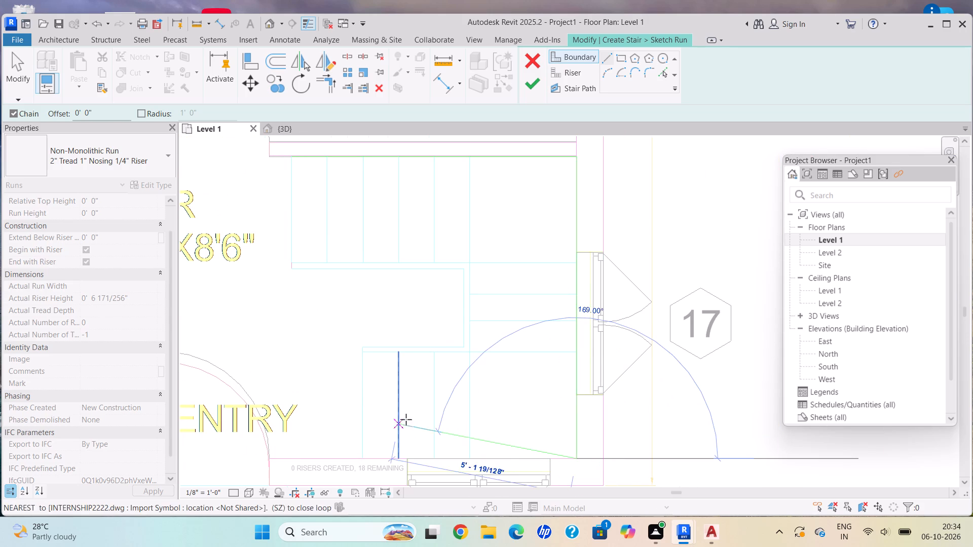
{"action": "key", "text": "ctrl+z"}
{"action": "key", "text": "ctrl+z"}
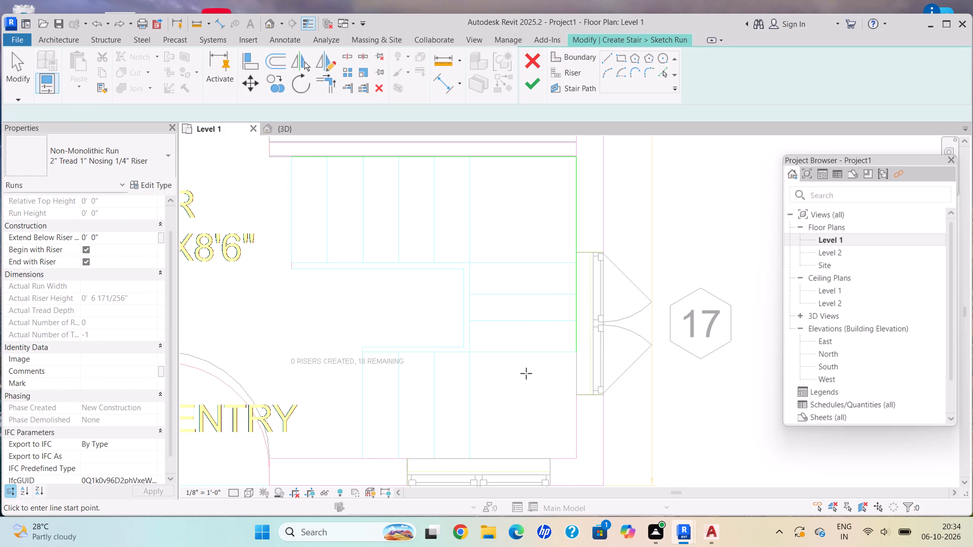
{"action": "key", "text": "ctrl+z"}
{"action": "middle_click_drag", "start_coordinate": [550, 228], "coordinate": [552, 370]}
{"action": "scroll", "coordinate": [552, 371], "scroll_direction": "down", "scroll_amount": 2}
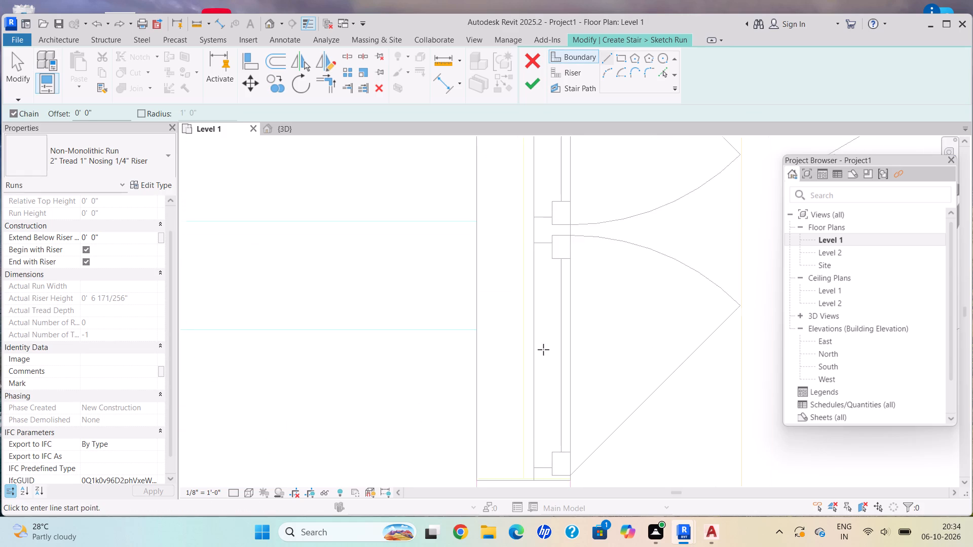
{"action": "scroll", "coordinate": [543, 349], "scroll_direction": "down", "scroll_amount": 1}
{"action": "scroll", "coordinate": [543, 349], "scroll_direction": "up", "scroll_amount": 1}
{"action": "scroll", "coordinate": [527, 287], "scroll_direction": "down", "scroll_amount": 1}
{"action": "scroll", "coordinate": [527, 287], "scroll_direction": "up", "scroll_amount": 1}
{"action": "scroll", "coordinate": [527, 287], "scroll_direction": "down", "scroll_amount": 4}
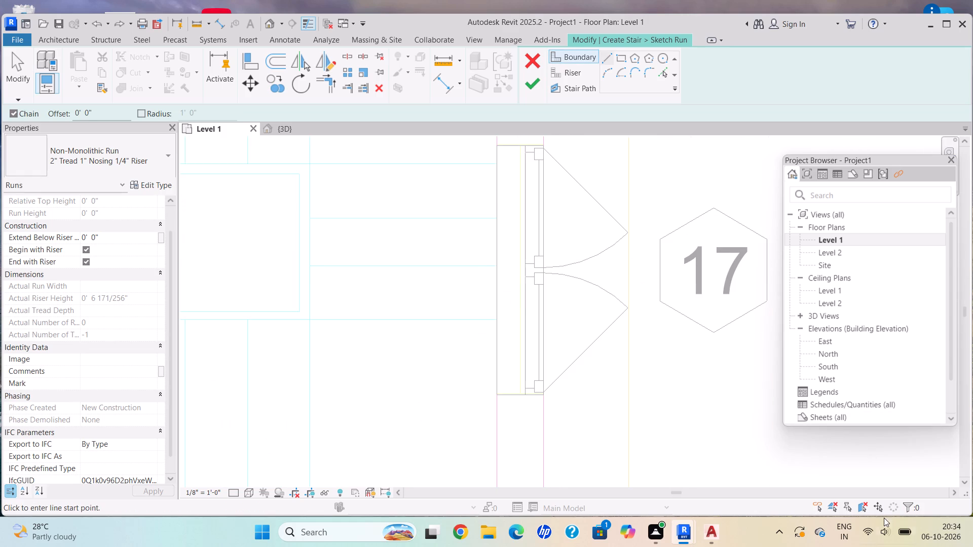
Raise the display brightness slightly in the Windows quick settings.
{"action": "left_click", "coordinate": [865, 529]}
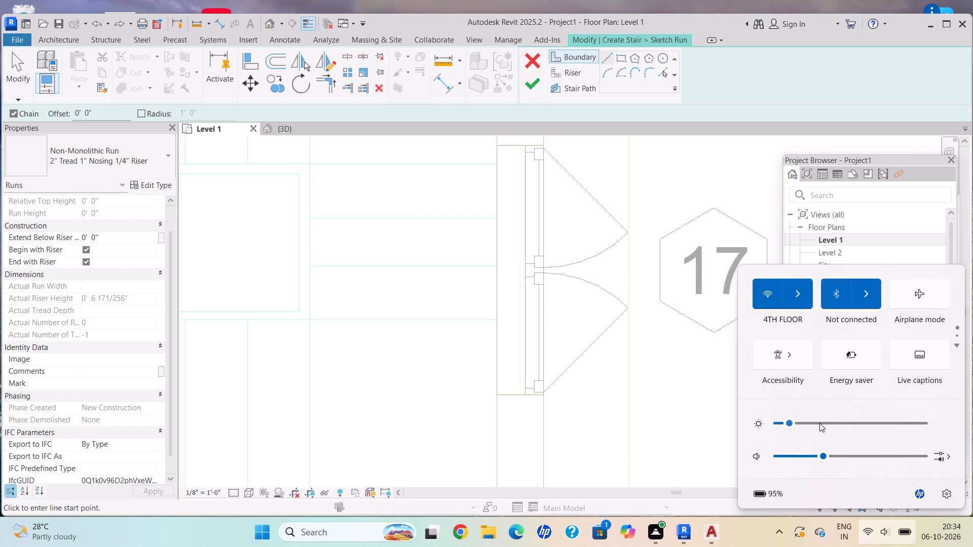
{"action": "left_click", "coordinate": [819, 423]}
{"action": "scroll", "coordinate": [608, 311], "scroll_direction": "down", "scroll_amount": 2}
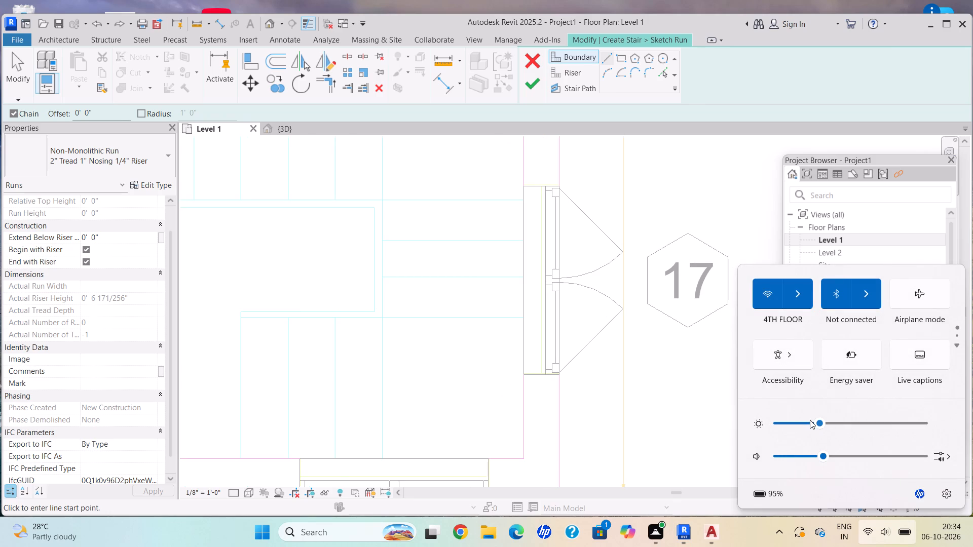
{"action": "left_click", "coordinate": [810, 420]}
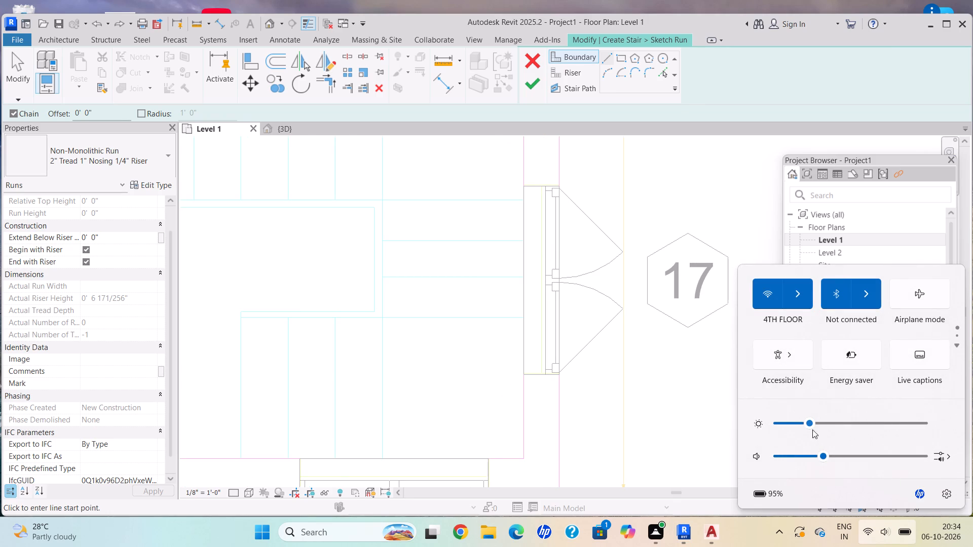
{"action": "left_click", "coordinate": [816, 424]}
Draw the run boundary about 8' 5 3/4" down the window-side wall, continuing about 6' 0" along the lower wall to the outermost CAD riser.
{"action": "scroll", "coordinate": [573, 274], "scroll_direction": "down", "scroll_amount": 1}
{"action": "middle_click_drag", "start_coordinate": [563, 269], "coordinate": [558, 308]}
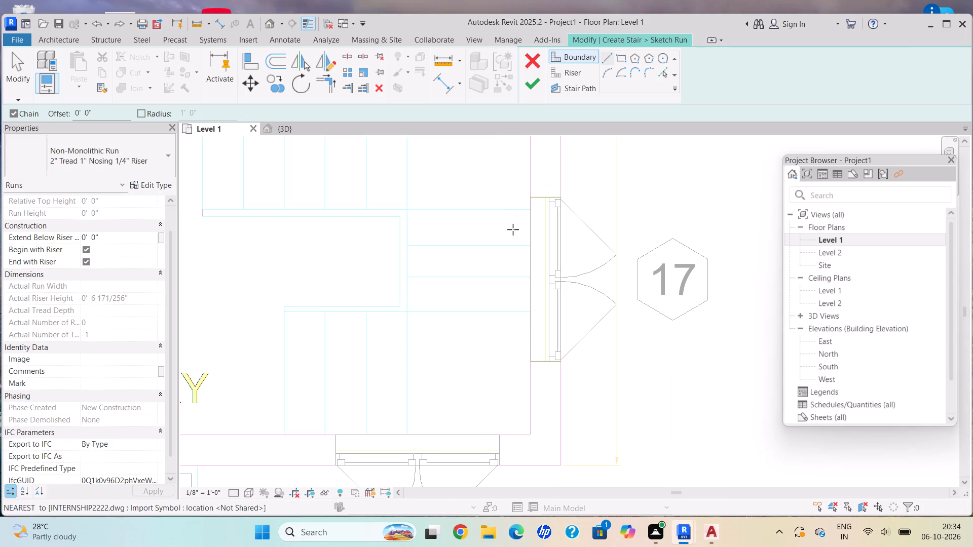
{"action": "scroll", "coordinate": [200, 207], "scroll_direction": "up", "scroll_amount": 3}
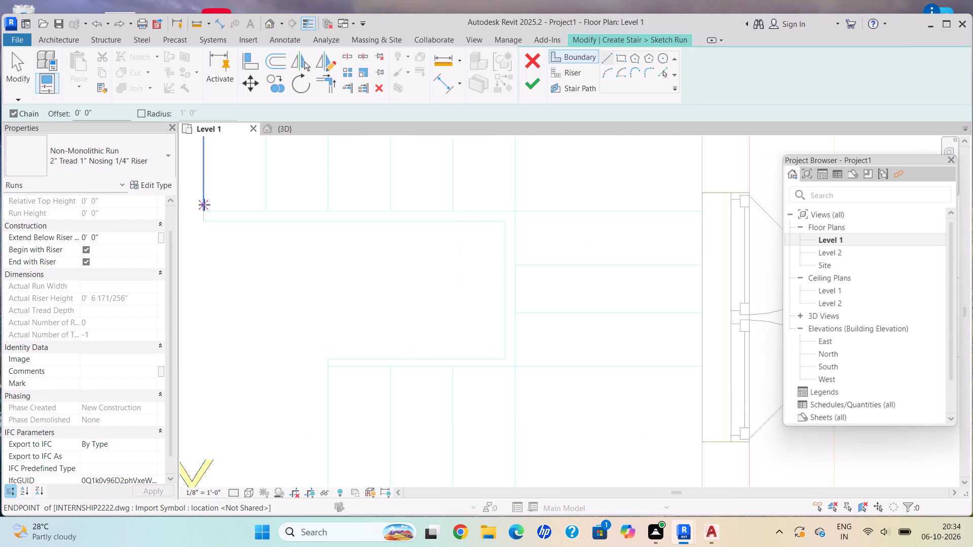
{"action": "scroll", "coordinate": [221, 217], "scroll_direction": "up", "scroll_amount": 4}
{"action": "scroll", "coordinate": [255, 249], "scroll_direction": "down", "scroll_amount": 6}
{"action": "middle_click_drag", "start_coordinate": [259, 243], "coordinate": [269, 270]}
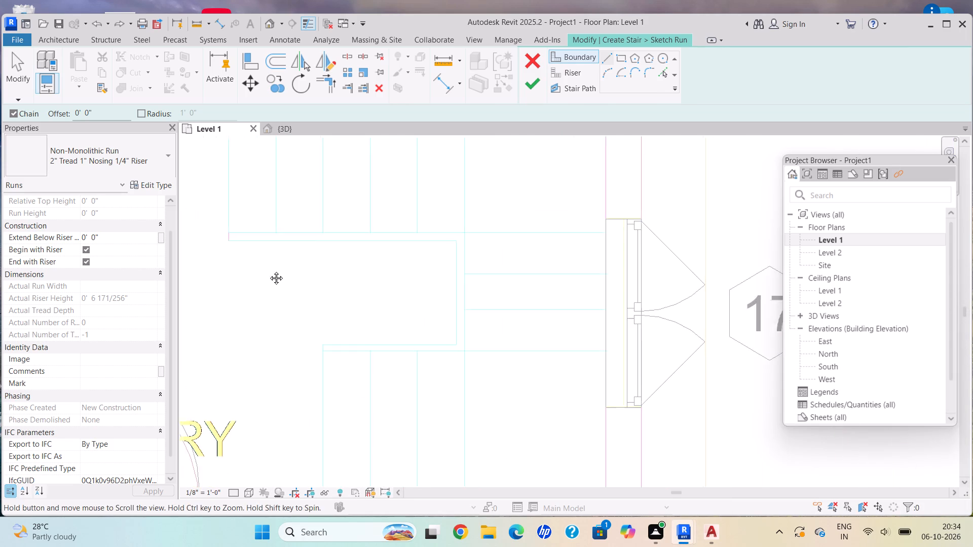
{"action": "middle_click_drag", "start_coordinate": [269, 270], "coordinate": [315, 388]}
{"action": "scroll", "coordinate": [656, 237], "scroll_direction": "up", "scroll_amount": 2}
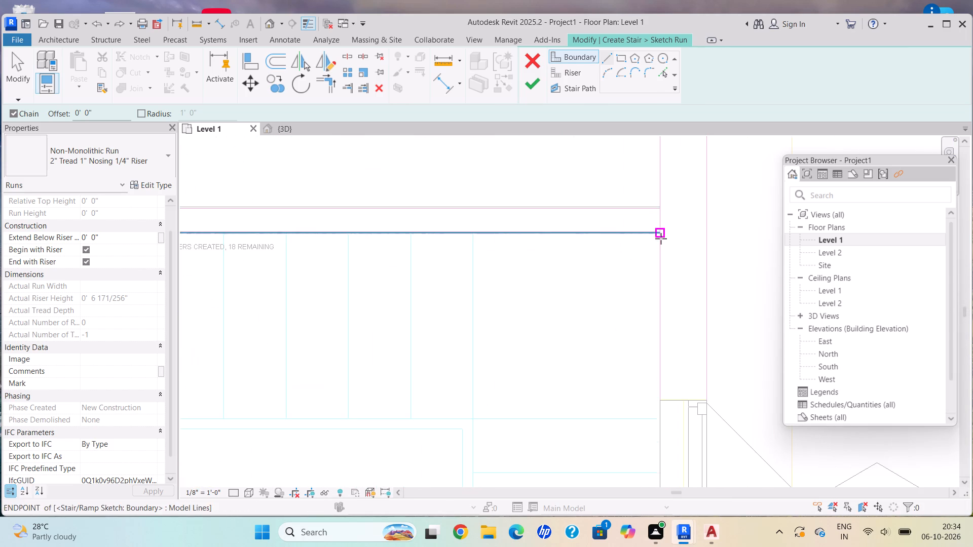
{"action": "left_click", "coordinate": [659, 232]}
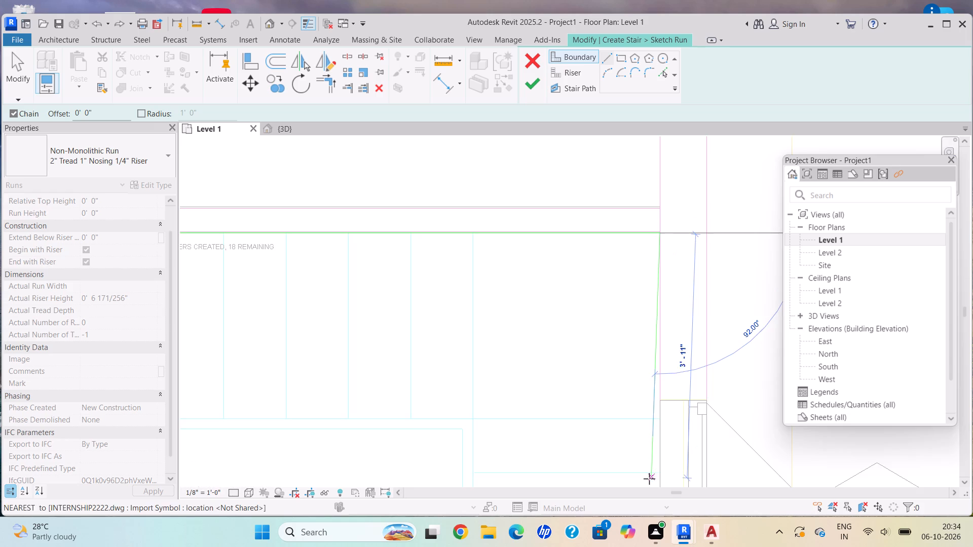
{"action": "middle_click_drag", "start_coordinate": [651, 479], "coordinate": [632, 277]}
{"action": "scroll", "coordinate": [640, 302], "scroll_direction": "down", "scroll_amount": 5}
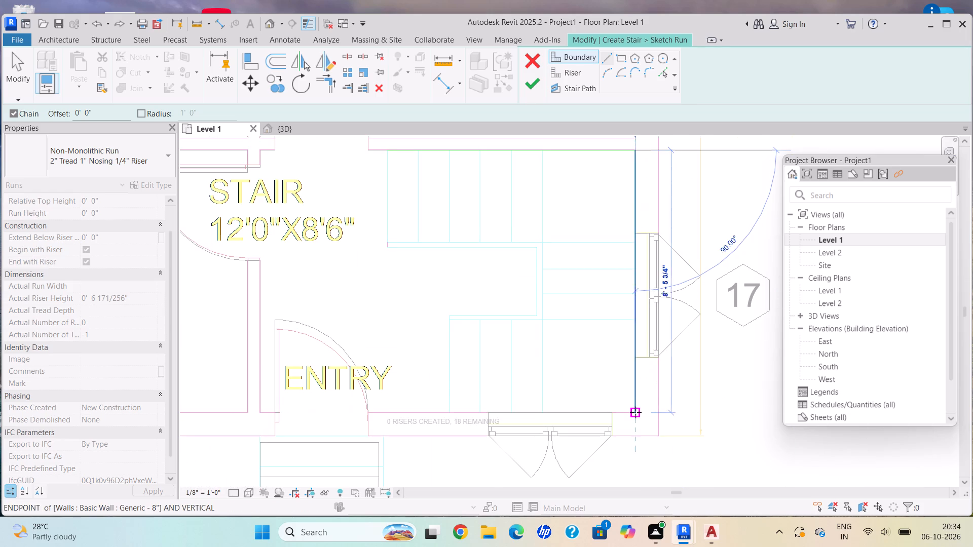
{"action": "scroll", "coordinate": [635, 412], "scroll_direction": "up", "scroll_amount": 3}
{"action": "left_click", "coordinate": [636, 414]}
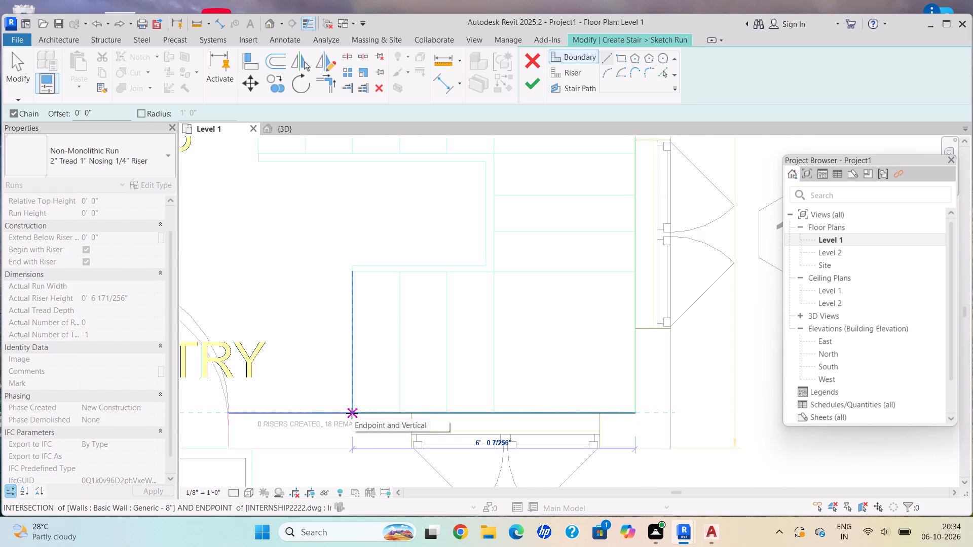
{"action": "left_click", "coordinate": [352, 412]}
{"action": "key", "text": "Escape"}
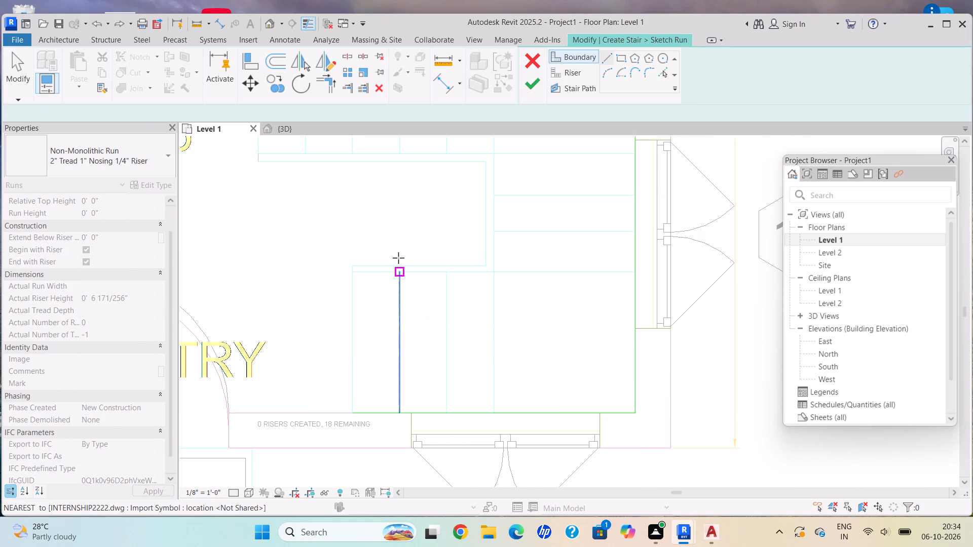
Draw the run's inner boundary along the CAD stairwell: 5' 0" along the upper flight, about 2' 6" down, and about 3' 0" along the lower flight.
{"action": "scroll", "coordinate": [398, 258], "scroll_direction": "down", "scroll_amount": 3}
{"action": "middle_click_drag", "start_coordinate": [403, 256], "coordinate": [519, 486]}
{"action": "scroll", "coordinate": [441, 439], "scroll_direction": "up", "scroll_amount": 9}
{"action": "scroll", "coordinate": [421, 406], "scroll_direction": "down", "scroll_amount": 1}
{"action": "scroll", "coordinate": [421, 406], "scroll_direction": "up", "scroll_amount": 1}
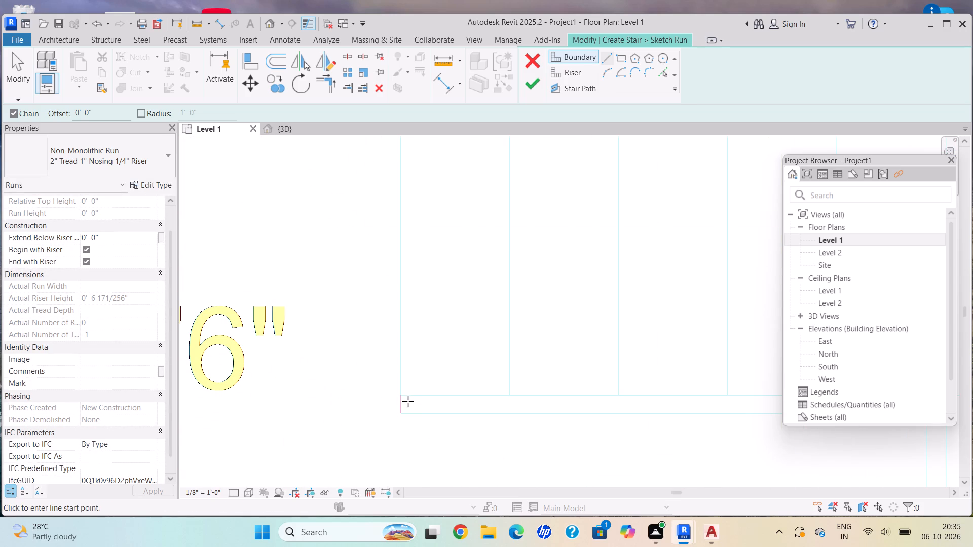
{"action": "left_click", "coordinate": [401, 396]}
{"action": "middle_click_drag", "start_coordinate": [588, 413], "coordinate": [287, 356]}
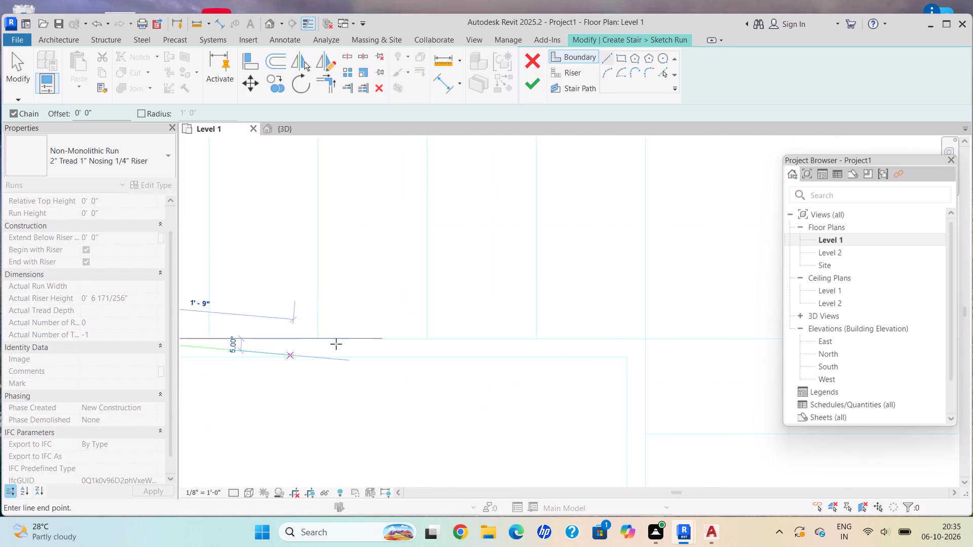
{"action": "scroll", "coordinate": [551, 321], "scroll_direction": "down", "scroll_amount": 3}
{"action": "left_click", "coordinate": [616, 333]}
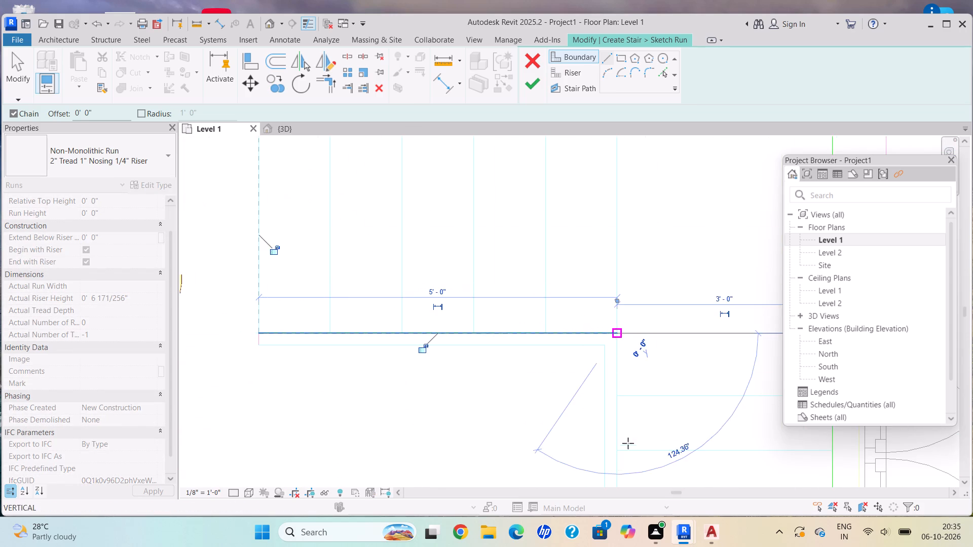
{"action": "scroll", "coordinate": [628, 446], "scroll_direction": "down", "scroll_amount": 1}
{"action": "middle_click_drag", "start_coordinate": [629, 449], "coordinate": [583, 238]}
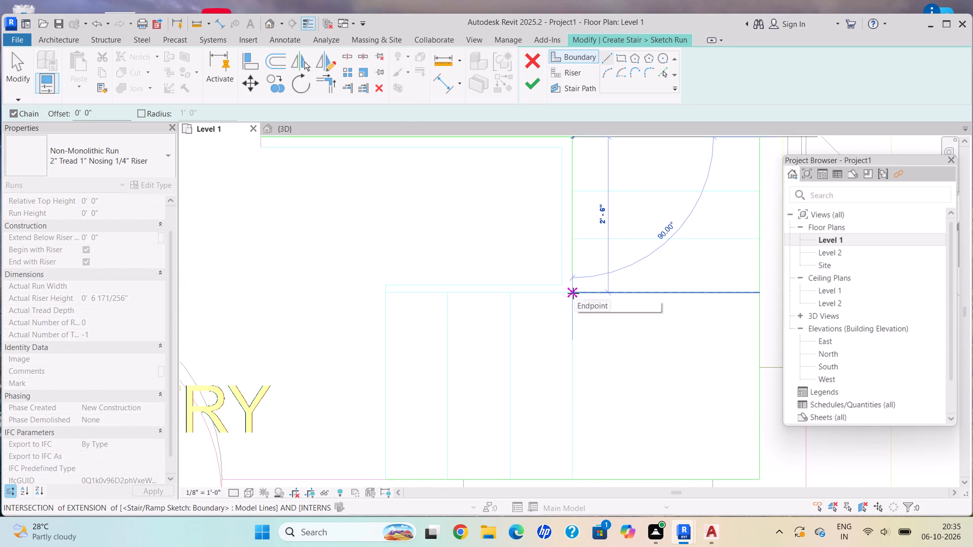
{"action": "left_click", "coordinate": [571, 293]}
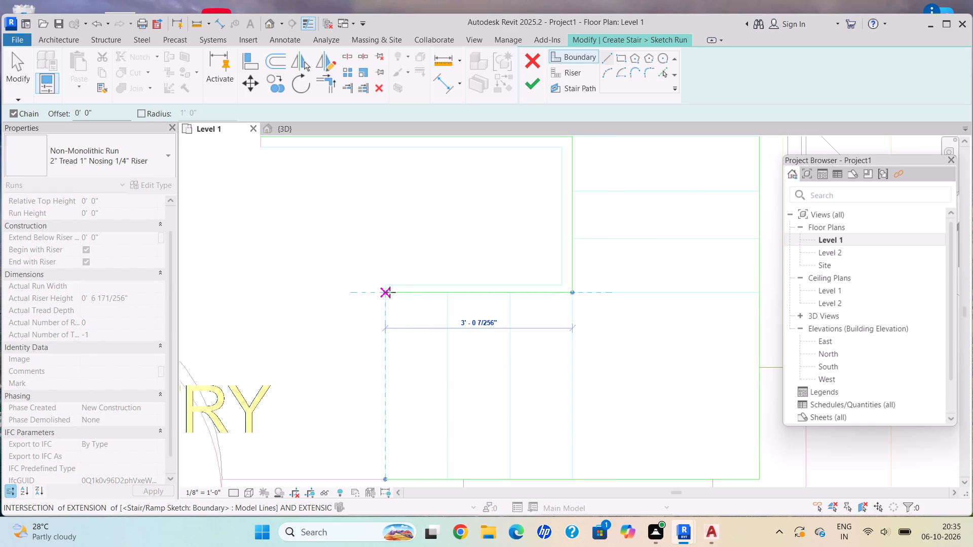
{"action": "left_click", "coordinate": [383, 292]}
{"action": "key", "text": "Escape"}
{"action": "scroll", "coordinate": [386, 263], "scroll_direction": "up", "scroll_amount": 1}
{"action": "scroll", "coordinate": [386, 263], "scroll_direction": "down", "scroll_amount": 1}
{"action": "scroll", "coordinate": [386, 263], "scroll_direction": "up", "scroll_amount": 1}
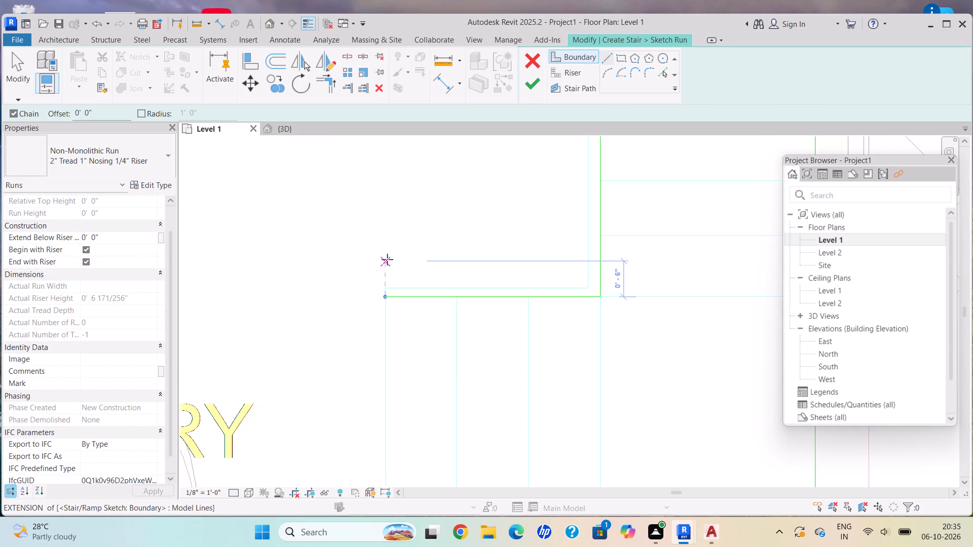
{"action": "scroll", "coordinate": [387, 259], "scroll_direction": "down", "scroll_amount": 2}
{"action": "middle_click_drag", "start_coordinate": [387, 259], "coordinate": [403, 370]}
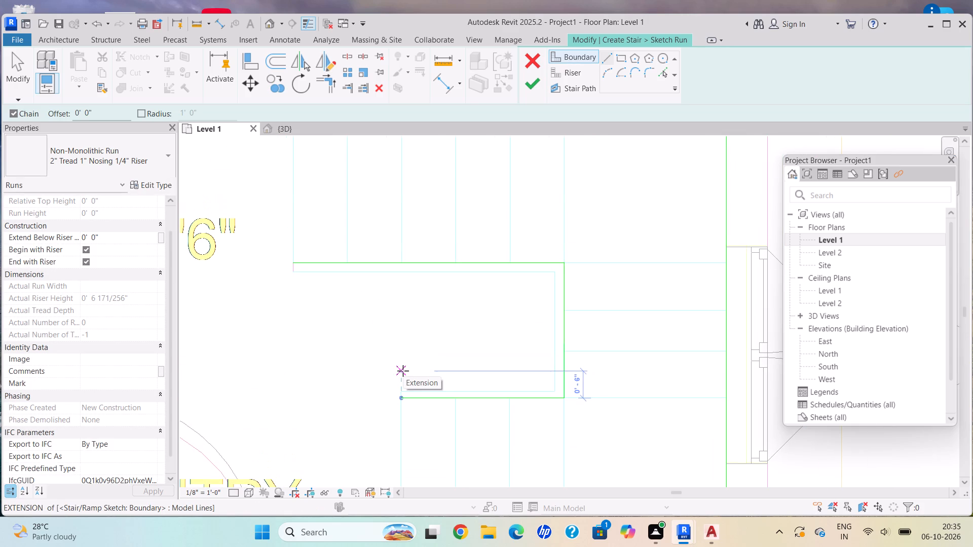
{"action": "key", "text": "Escape"}
Sketch six riser lines, about 2' 11 3/4" long and 1' 0" apart, across the upper flight over the CAD risers.
{"action": "scroll", "coordinate": [435, 317], "scroll_direction": "down", "scroll_amount": 1}
{"action": "middle_click_drag", "start_coordinate": [429, 311], "coordinate": [401, 291]}
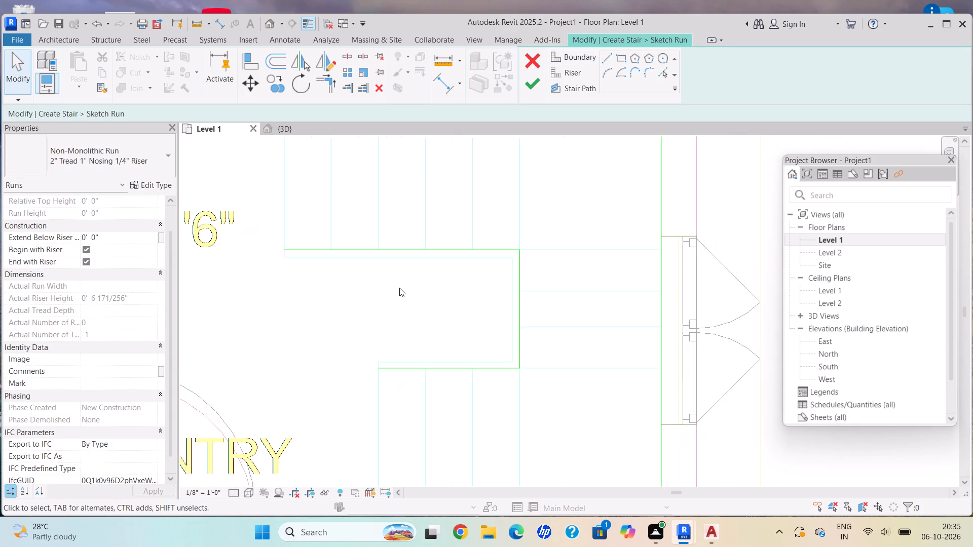
{"action": "scroll", "coordinate": [399, 288], "scroll_direction": "down", "scroll_amount": 5}
{"action": "middle_click_drag", "start_coordinate": [399, 287], "coordinate": [405, 326]}
{"action": "scroll", "coordinate": [424, 426], "scroll_direction": "down", "scroll_amount": 2}
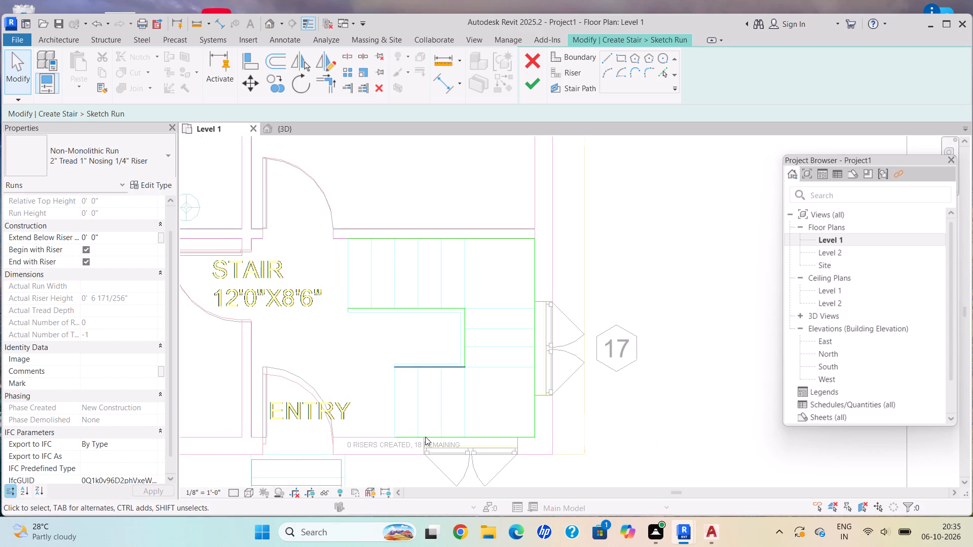
{"action": "scroll", "coordinate": [425, 437], "scroll_direction": "down", "scroll_amount": 1}
{"action": "middle_click_drag", "start_coordinate": [406, 363], "coordinate": [421, 397]}
{"action": "scroll", "coordinate": [410, 385], "scroll_direction": "up", "scroll_amount": 6}
{"action": "scroll", "coordinate": [371, 383], "scroll_direction": "down", "scroll_amount": 1}
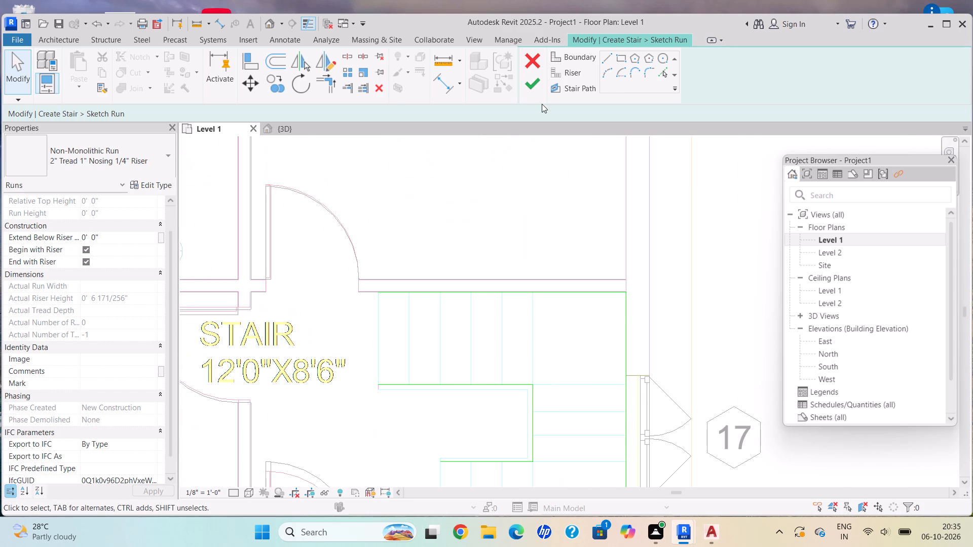
{"action": "left_click", "coordinate": [570, 54]}
{"action": "left_click", "coordinate": [574, 73]}
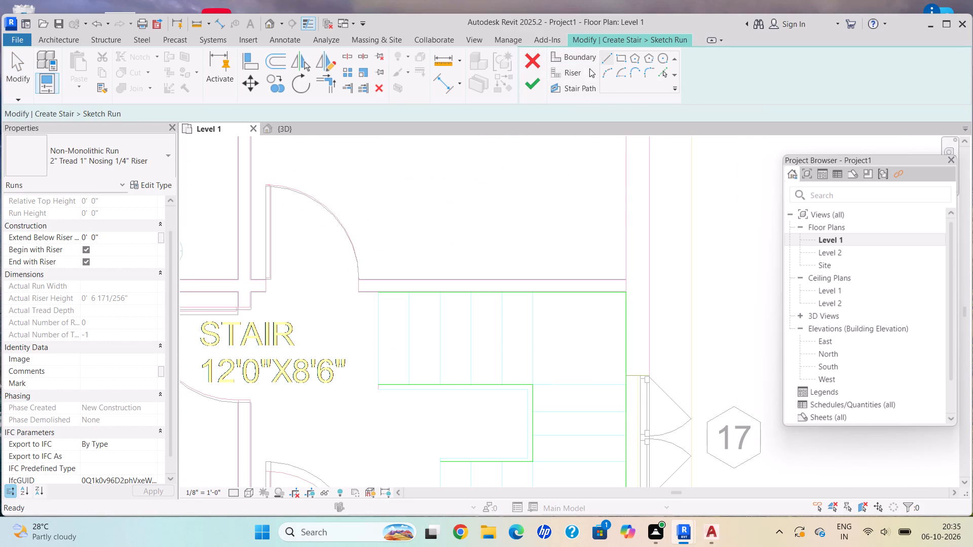
{"action": "left_click", "coordinate": [607, 57]}
{"action": "scroll", "coordinate": [530, 373], "scroll_direction": "up", "scroll_amount": 1}
{"action": "scroll", "coordinate": [530, 373], "scroll_direction": "down", "scroll_amount": 1}
{"action": "scroll", "coordinate": [530, 373], "scroll_direction": "up", "scroll_amount": 4}
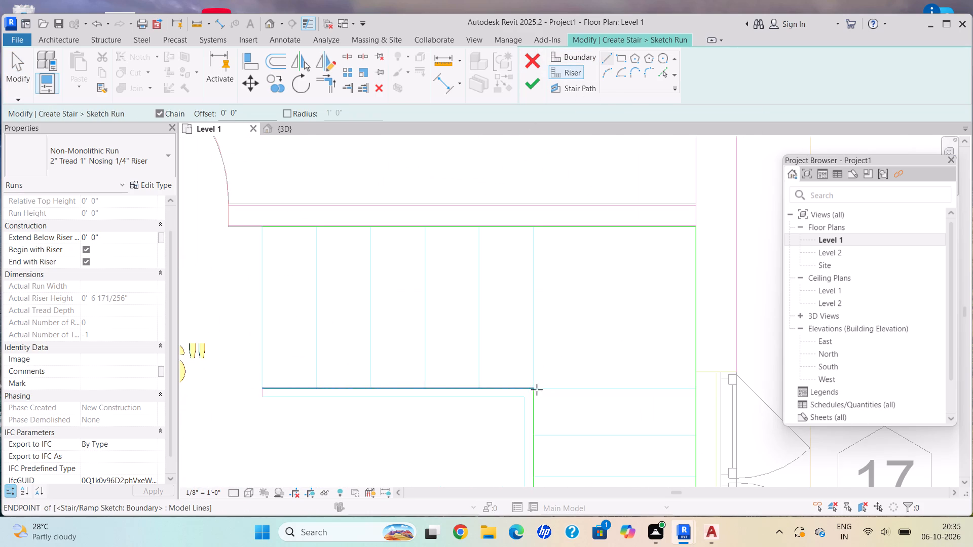
{"action": "left_click", "coordinate": [533, 387]}
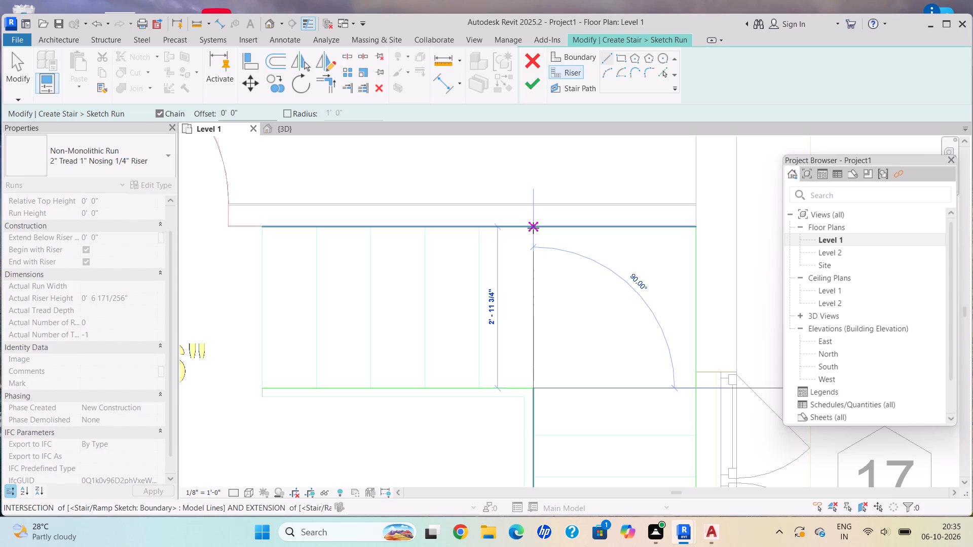
{"action": "left_click", "coordinate": [533, 228]}
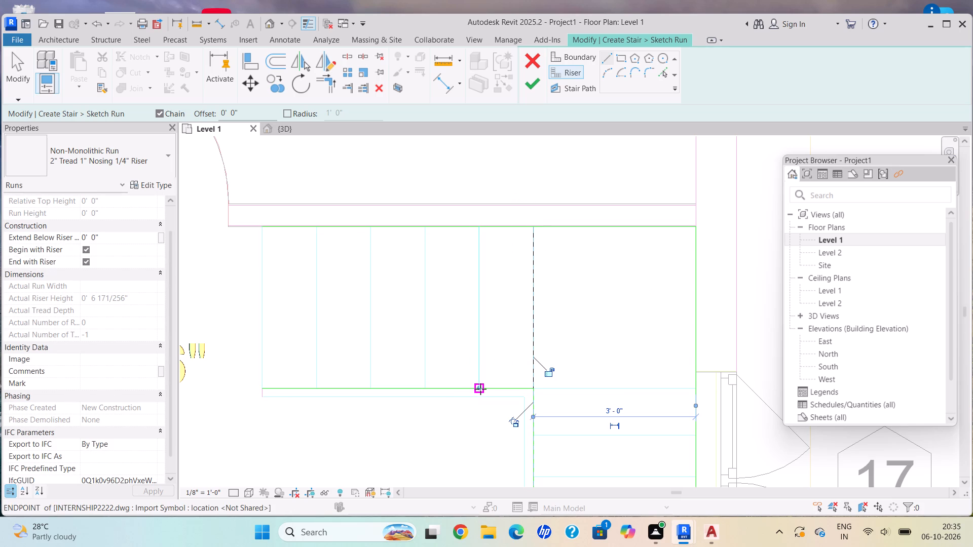
{"action": "left_click", "coordinate": [478, 389]}
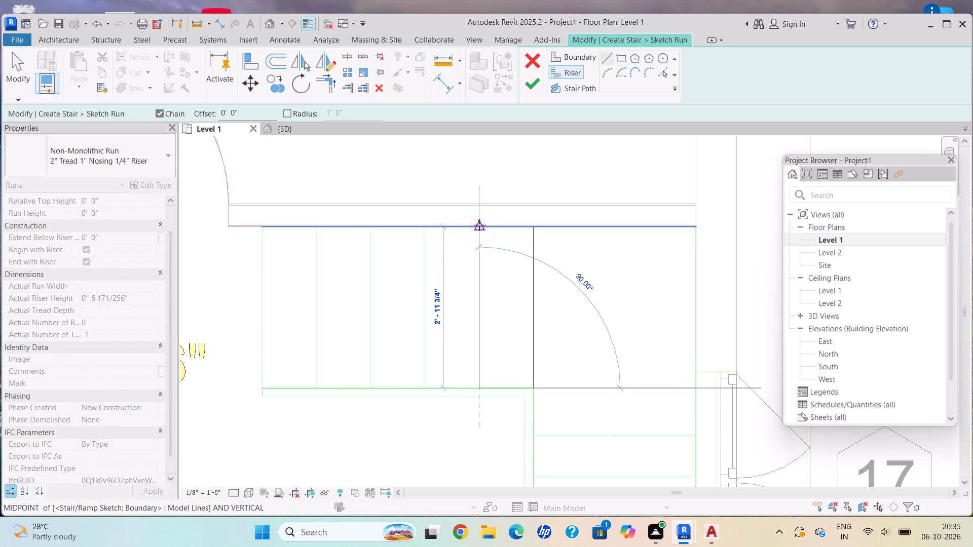
{"action": "left_click", "coordinate": [479, 225]}
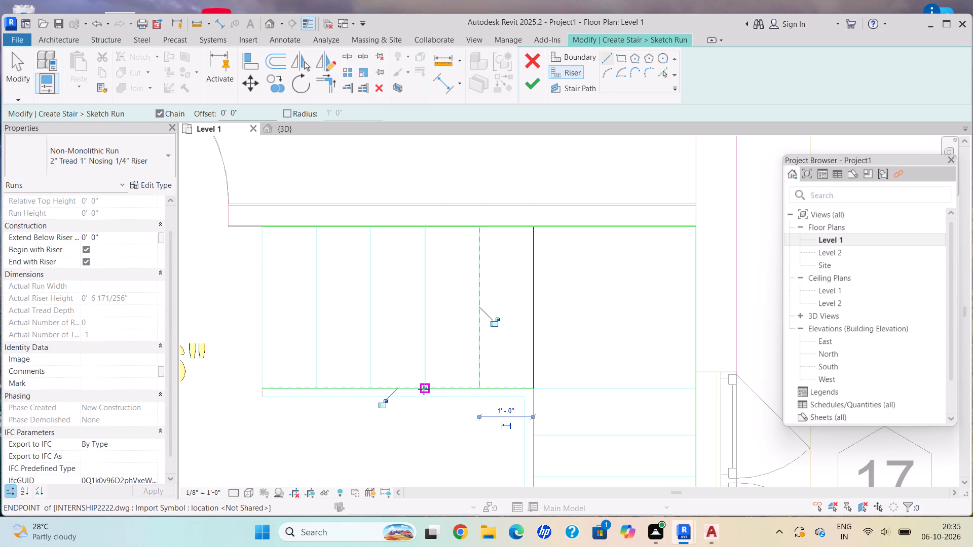
{"action": "left_click", "coordinate": [424, 389]}
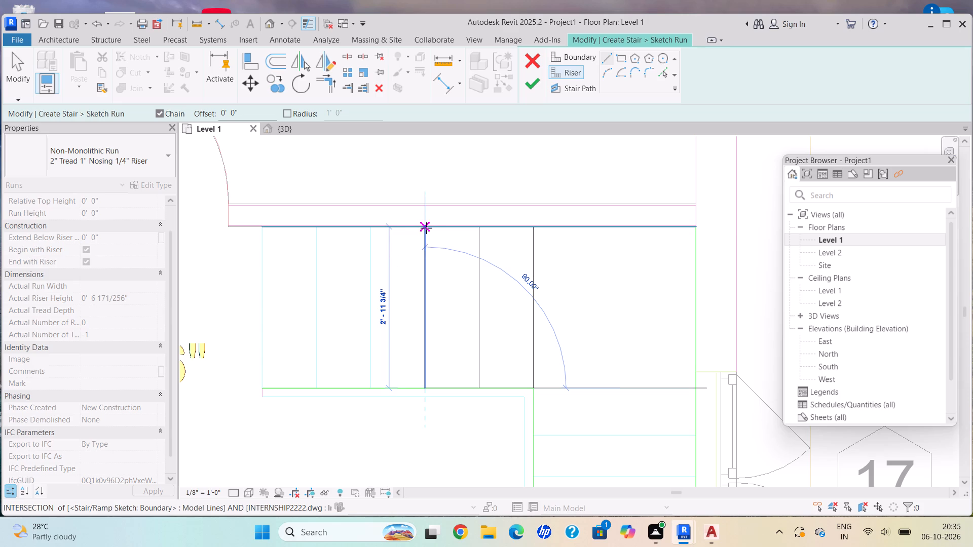
{"action": "left_click", "coordinate": [426, 228]}
{"action": "left_click", "coordinate": [371, 387]}
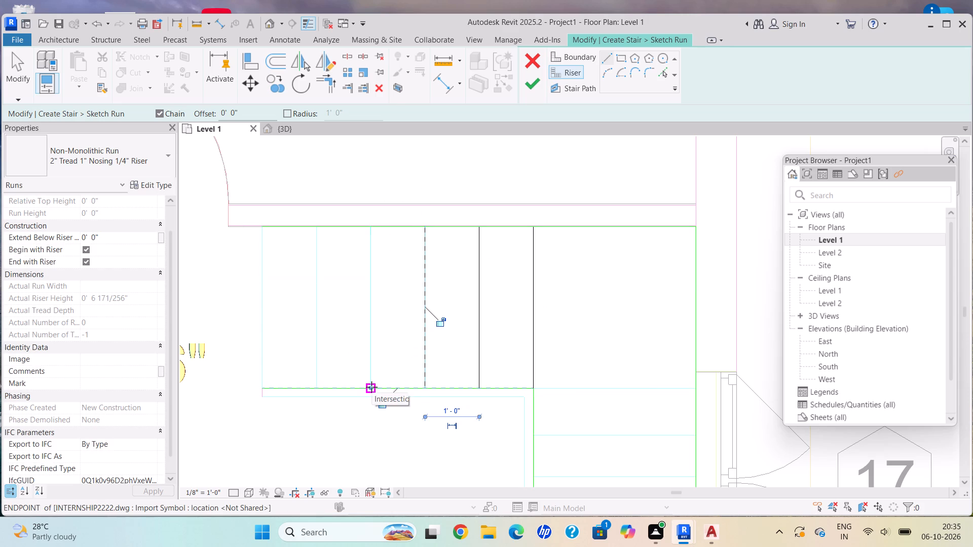
{"action": "left_click", "coordinate": [371, 227]}
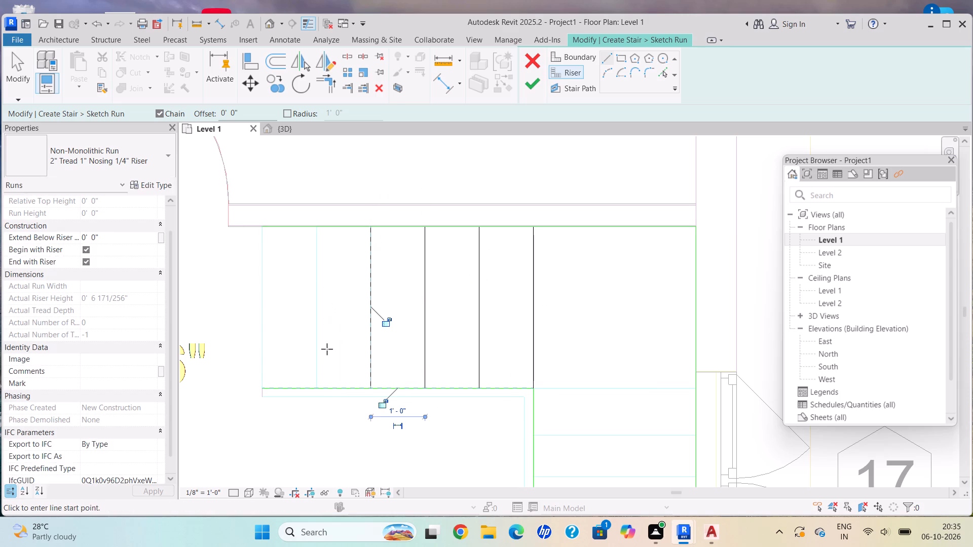
{"action": "left_click", "coordinate": [317, 389]}
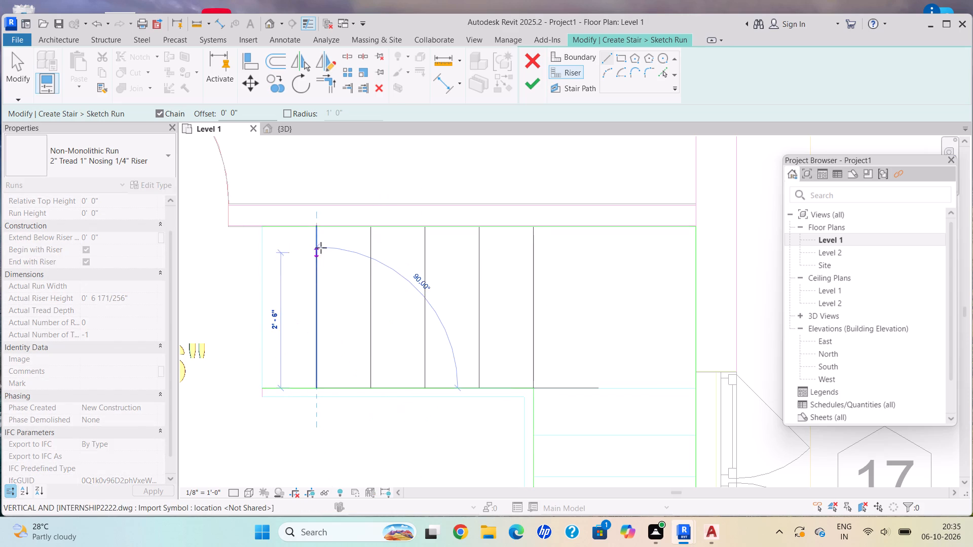
{"action": "left_click", "coordinate": [318, 226]}
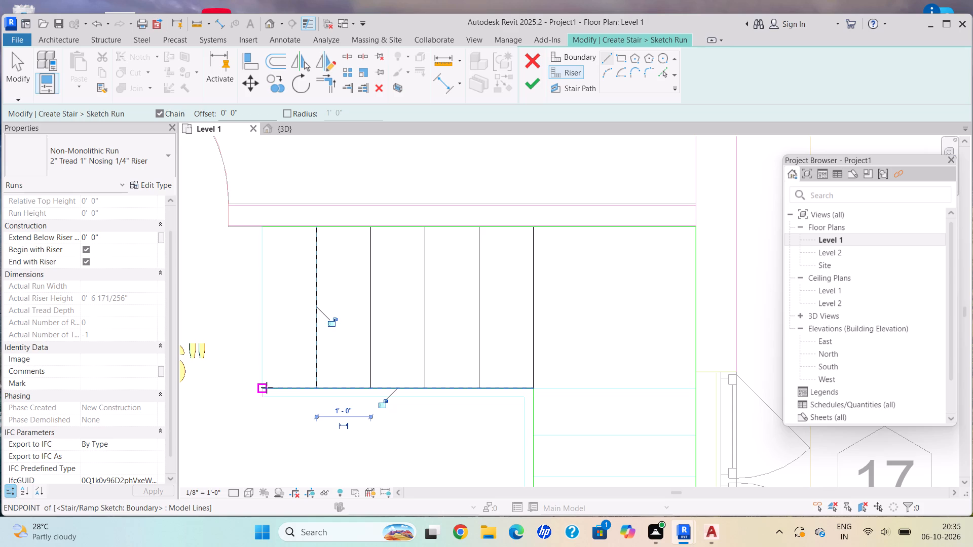
{"action": "left_click", "coordinate": [262, 387]}
{"action": "left_click", "coordinate": [264, 226]}
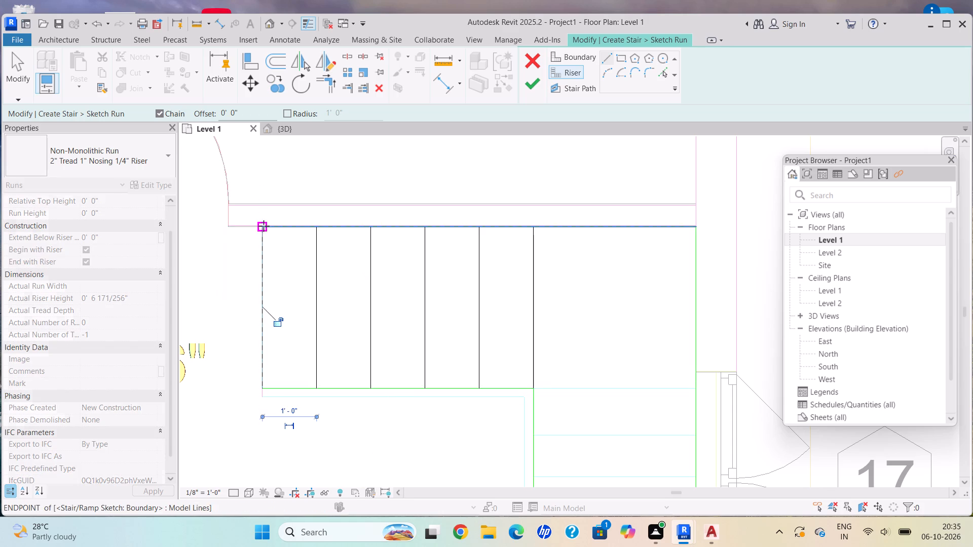
Sketch four riser lines across the window-side flight between the two corner landings, tracing the CAD risers.
{"action": "left_click", "coordinate": [531, 386]}
{"action": "left_click", "coordinate": [695, 386]}
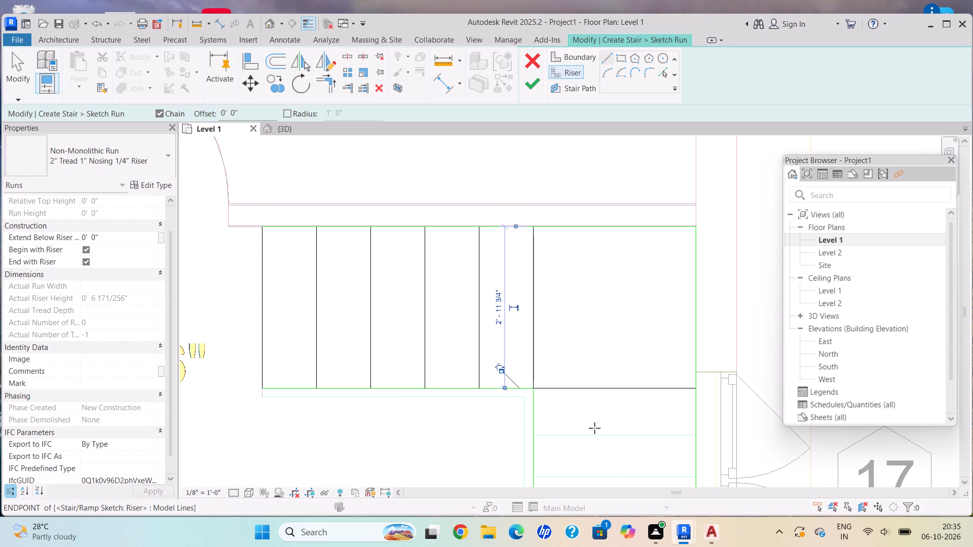
{"action": "left_click", "coordinate": [534, 436]}
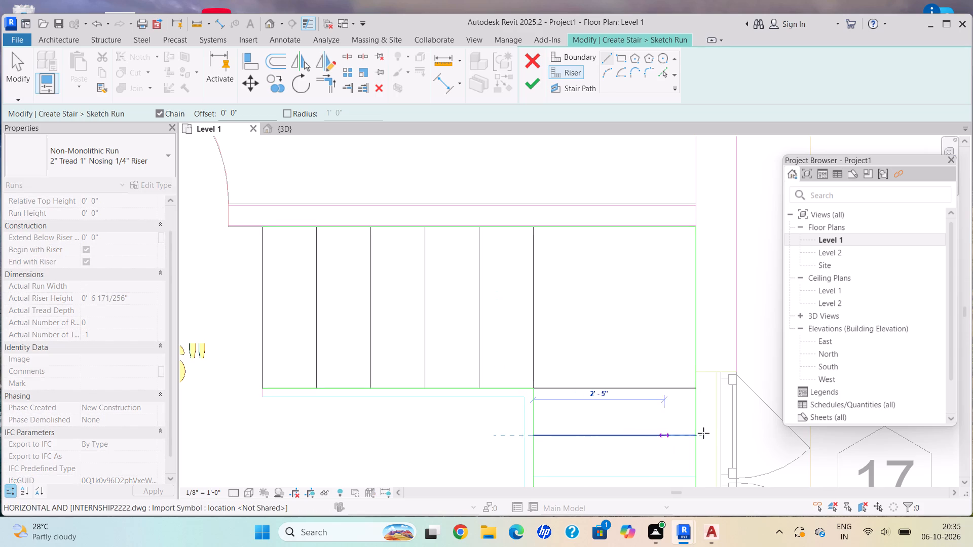
{"action": "left_click", "coordinate": [696, 433]}
{"action": "middle_click_drag", "start_coordinate": [694, 435], "coordinate": [542, 304]}
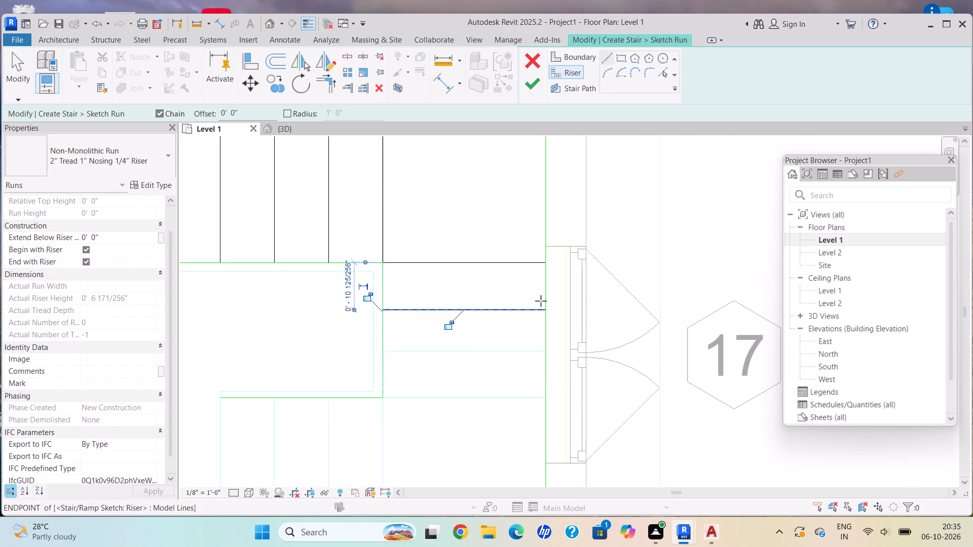
{"action": "left_click", "coordinate": [381, 346]}
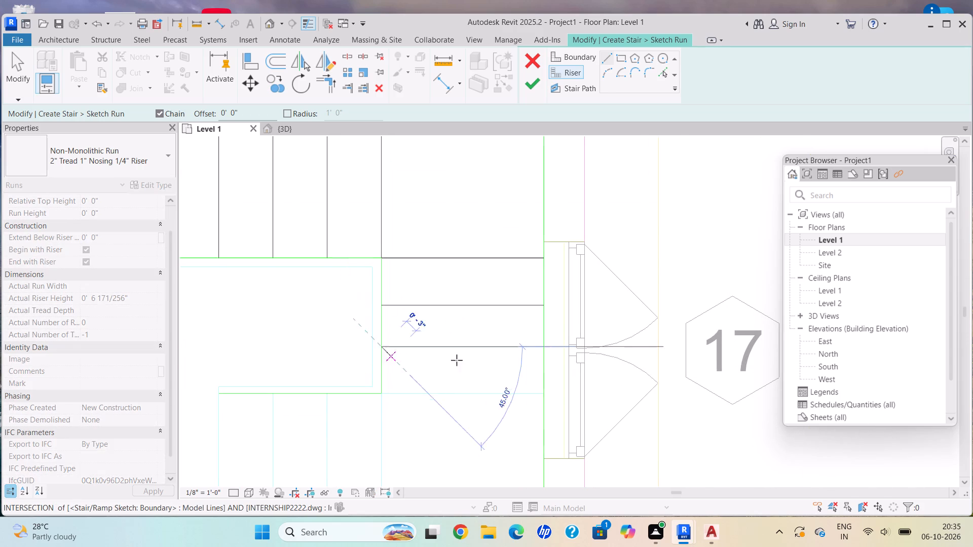
{"action": "left_click", "coordinate": [544, 346]}
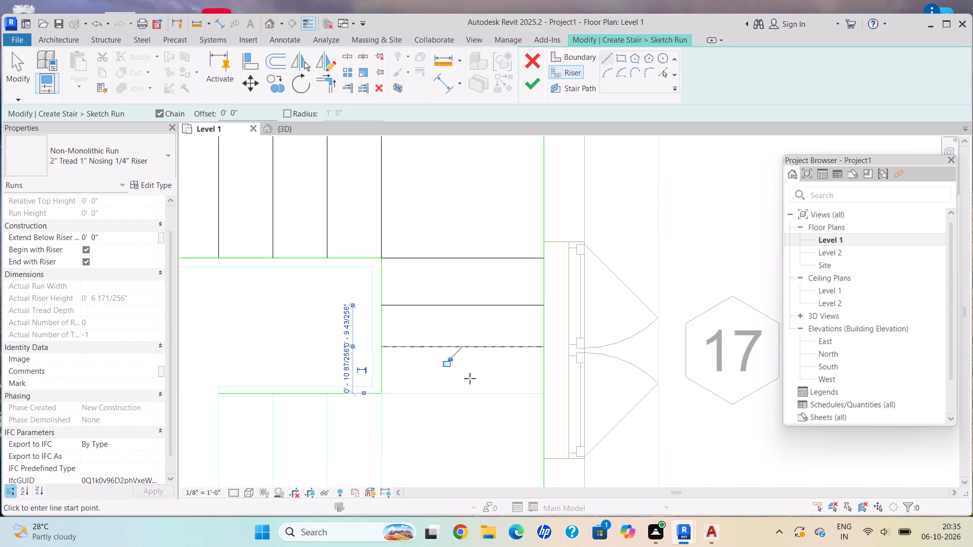
{"action": "left_click", "coordinate": [382, 394]}
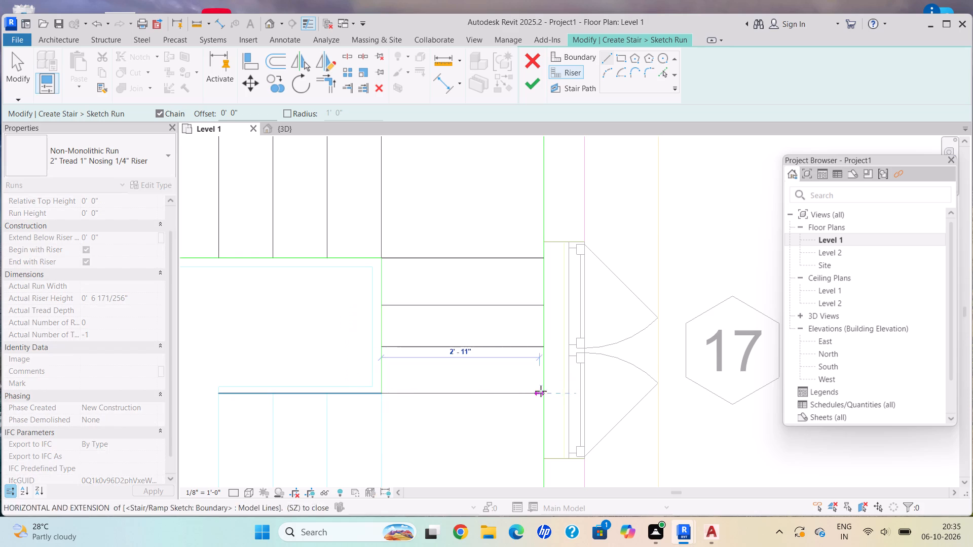
{"action": "left_click", "coordinate": [541, 394]}
Sketch four riser lines, 3' 0" long and about 1' 0" apart, across the lower flight from the corner landing to its outermost CAD riser.
{"action": "scroll", "coordinate": [473, 444], "scroll_direction": "up", "scroll_amount": 1}
{"action": "middle_click_drag", "start_coordinate": [473, 444], "coordinate": [512, 295]}
{"action": "scroll", "coordinate": [514, 292], "scroll_direction": "up", "scroll_amount": 1}
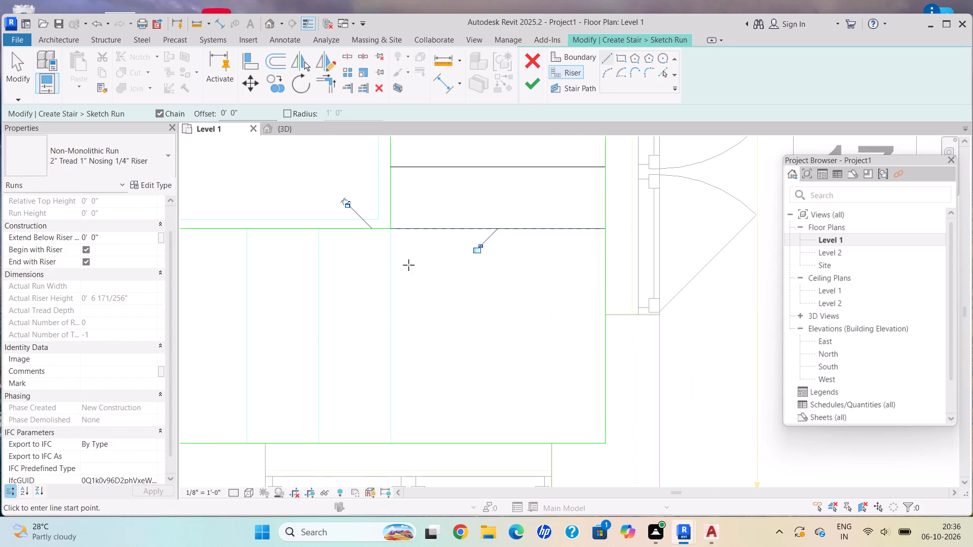
{"action": "left_click", "coordinate": [390, 229]}
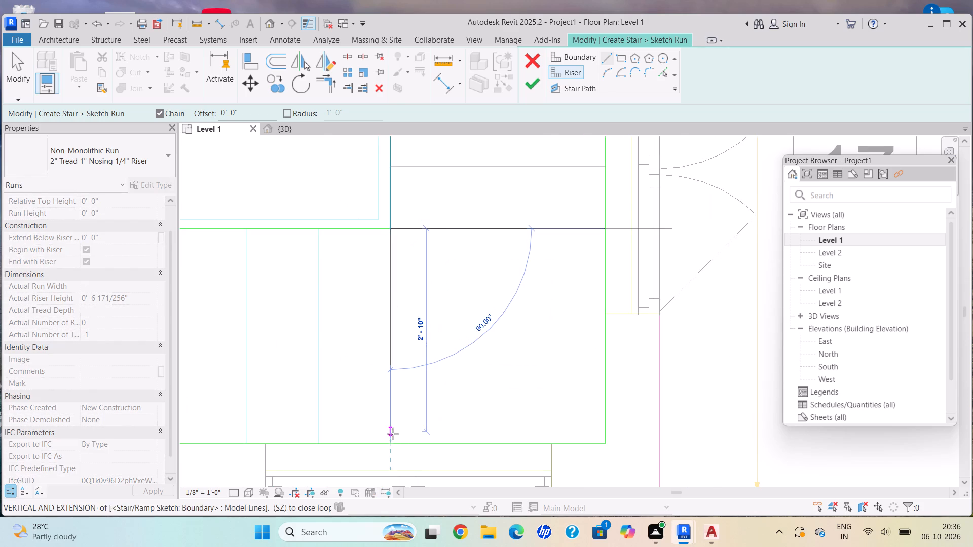
{"action": "left_click", "coordinate": [391, 445]}
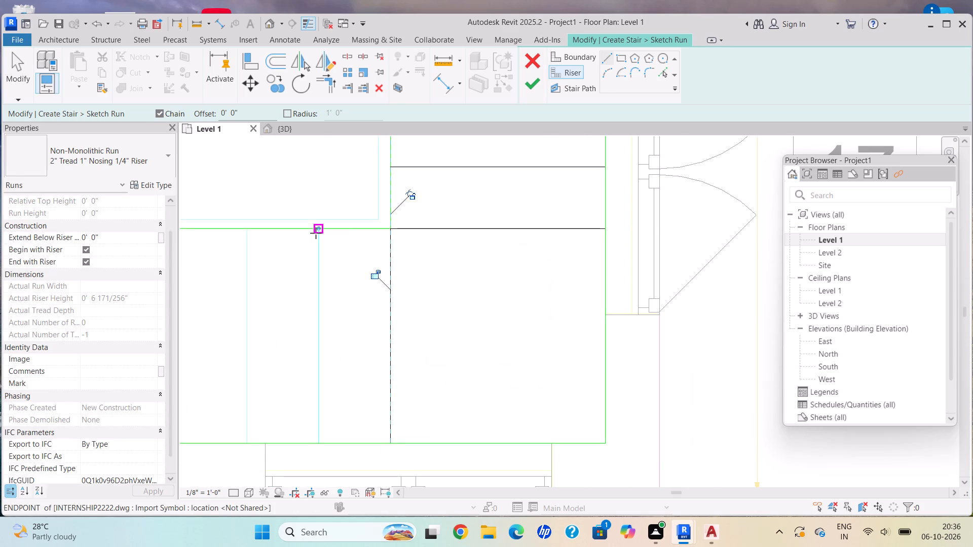
{"action": "left_click", "coordinate": [320, 228]}
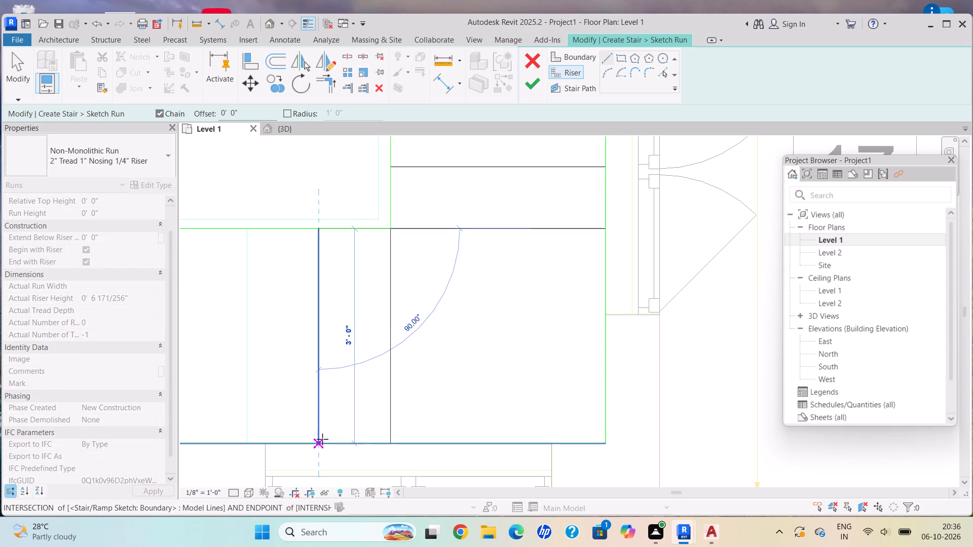
{"action": "left_click", "coordinate": [318, 443]}
{"action": "scroll", "coordinate": [274, 380], "scroll_direction": "up", "scroll_amount": 1}
{"action": "middle_click_drag", "start_coordinate": [312, 384], "coordinate": [373, 366]}
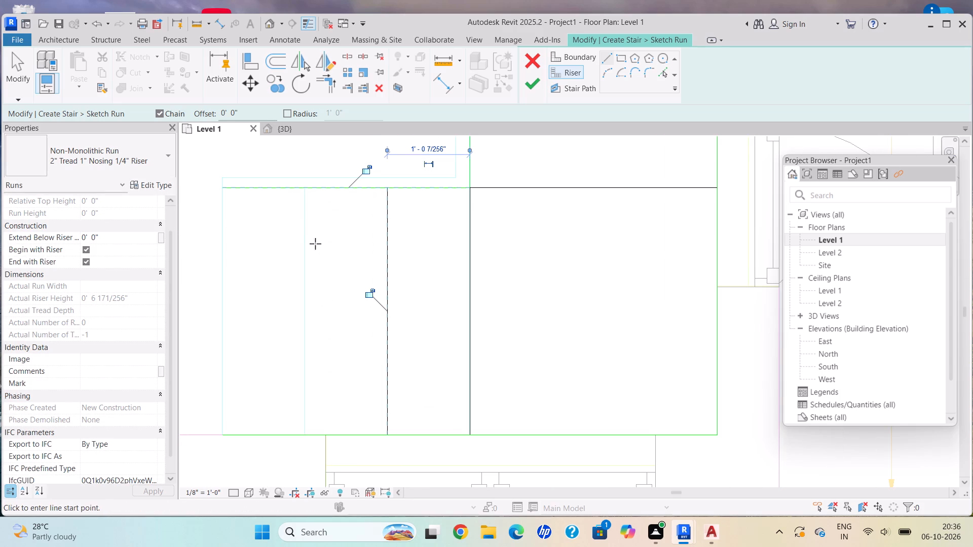
{"action": "left_click", "coordinate": [306, 188]}
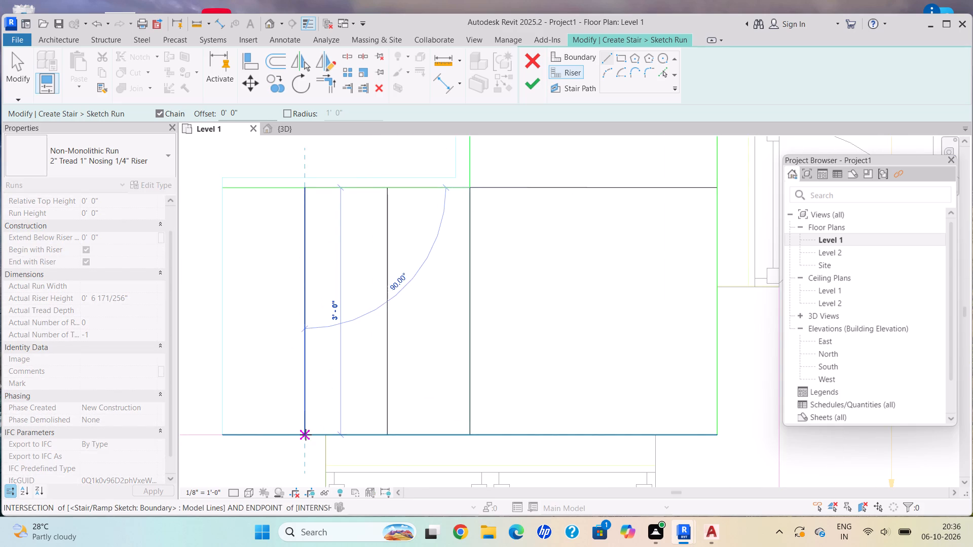
{"action": "left_click", "coordinate": [306, 435]}
{"action": "left_click", "coordinate": [221, 187]}
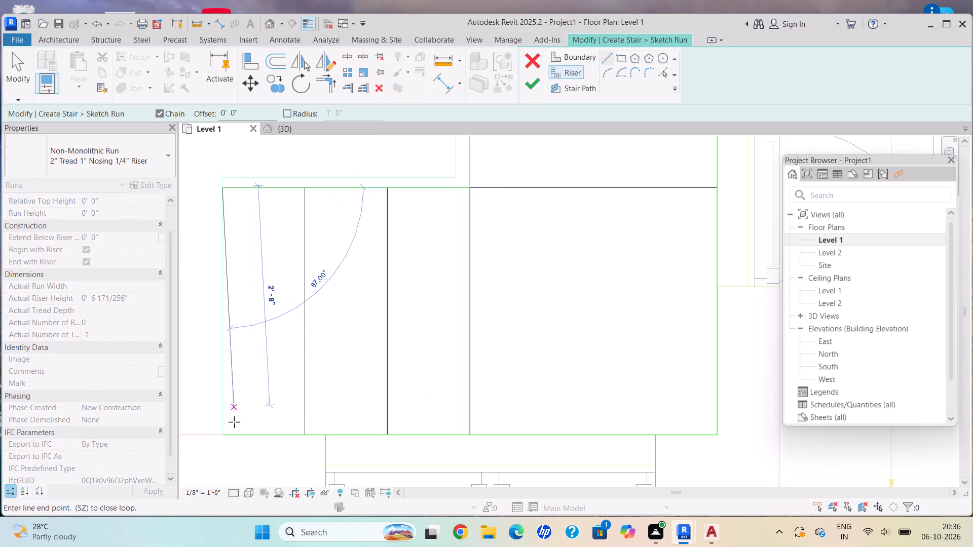
{"action": "left_click", "coordinate": [223, 435]}
{"action": "scroll", "coordinate": [290, 314], "scroll_direction": "down", "scroll_amount": 3}
{"action": "scroll", "coordinate": [311, 310], "scroll_direction": "up", "scroll_amount": 1}
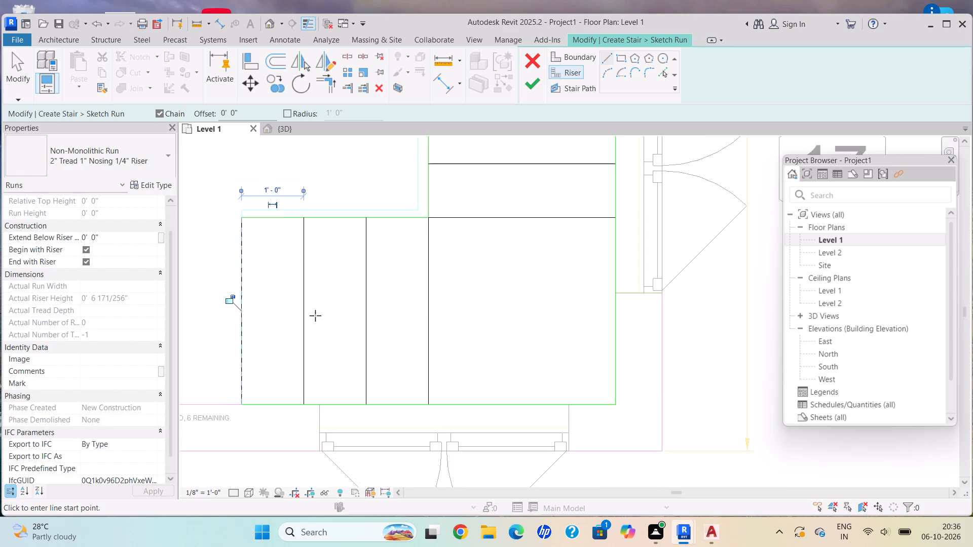
{"action": "scroll", "coordinate": [332, 309], "scroll_direction": "down", "scroll_amount": 3}
{"action": "scroll", "coordinate": [341, 327], "scroll_direction": "up", "scroll_amount": 1}
{"action": "scroll", "coordinate": [342, 332], "scroll_direction": "down", "scroll_amount": 2}
{"action": "middle_click_drag", "start_coordinate": [385, 365], "coordinate": [428, 428]}
{"action": "scroll", "coordinate": [470, 398], "scroll_direction": "down", "scroll_amount": 2}
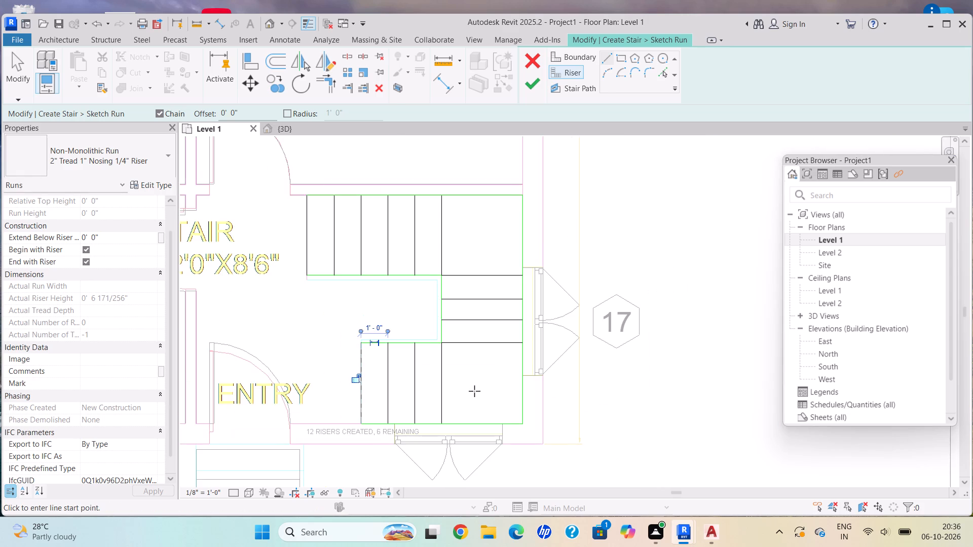
{"action": "middle_click_drag", "start_coordinate": [479, 390], "coordinate": [499, 415]}
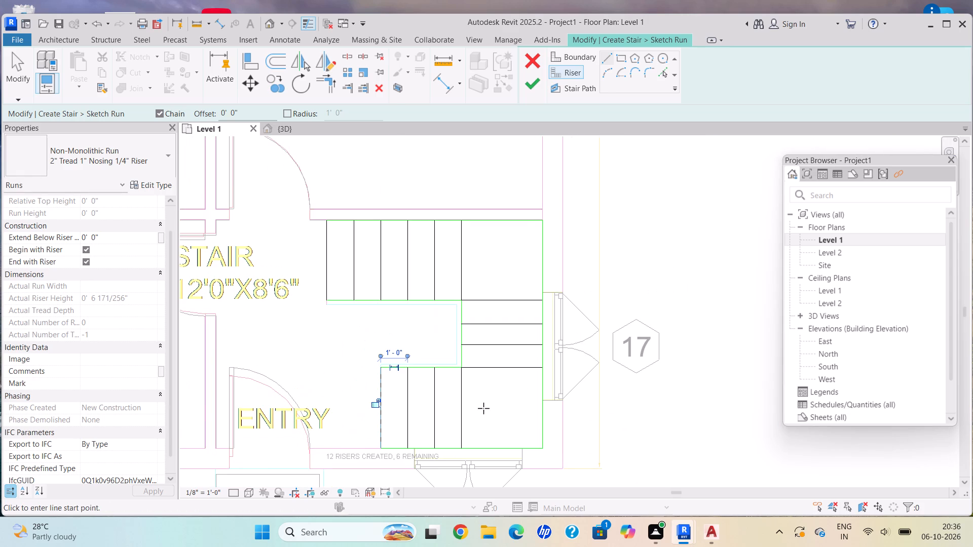
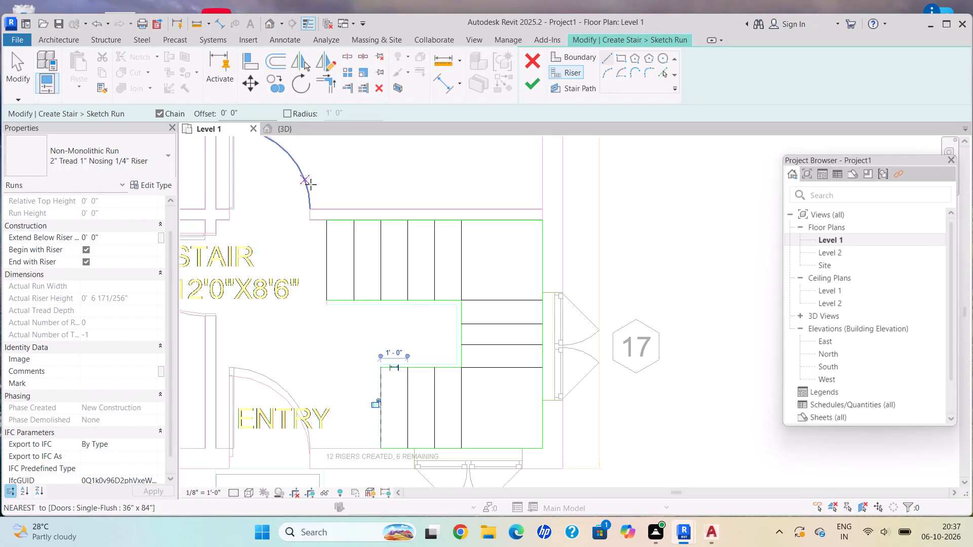
Inspect the sketched riser lines and corner landings around the window-side and lower flights.
{"action": "scroll", "coordinate": [346, 208], "scroll_direction": "down", "scroll_amount": 1}
{"action": "scroll", "coordinate": [448, 322], "scroll_direction": "up", "scroll_amount": 1}
{"action": "scroll", "coordinate": [448, 328], "scroll_direction": "down", "scroll_amount": 2}
{"action": "middle_click_drag", "start_coordinate": [444, 299], "coordinate": [439, 332]}
{"action": "scroll", "coordinate": [460, 389], "scroll_direction": "up", "scroll_amount": 4}
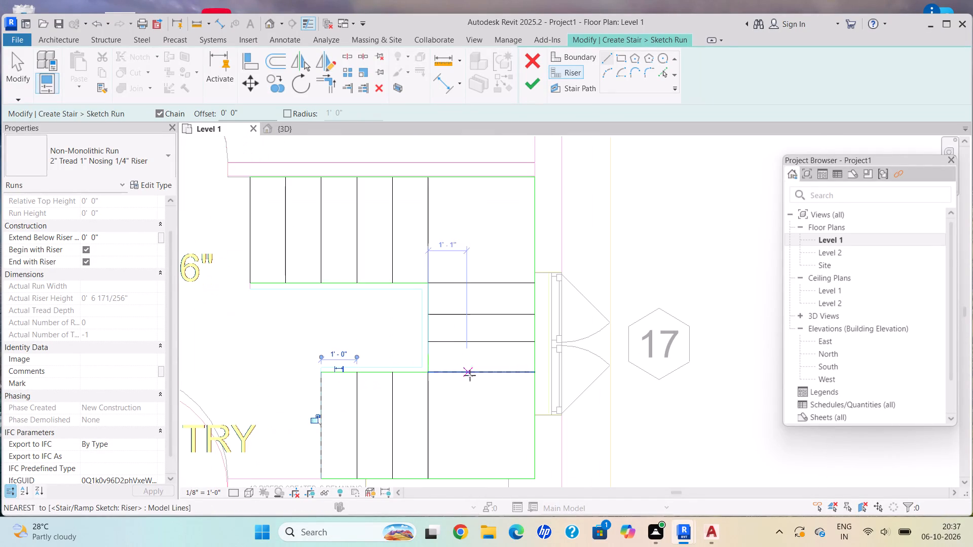
{"action": "scroll", "coordinate": [387, 263], "scroll_direction": "up", "scroll_amount": 1}
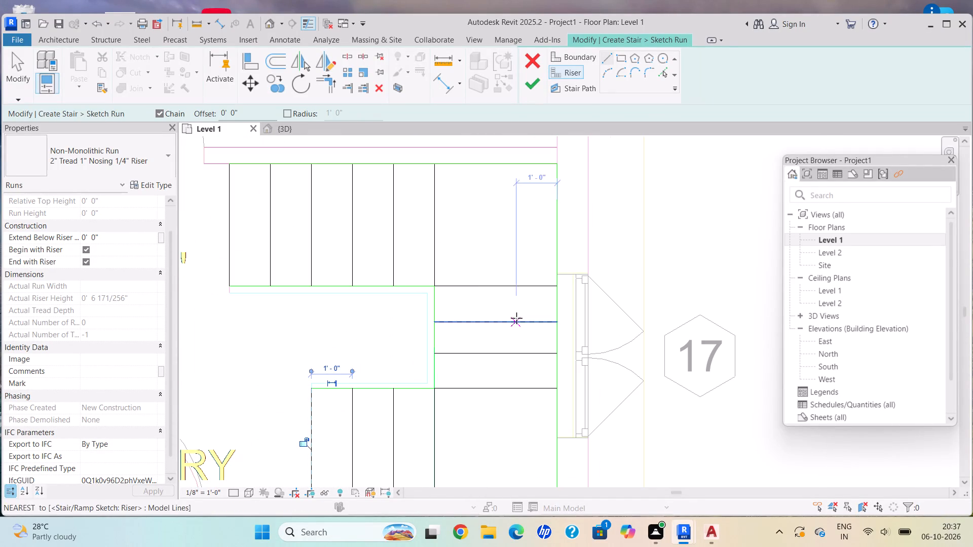
{"action": "scroll", "coordinate": [389, 389], "scroll_direction": "up", "scroll_amount": 1}
{"action": "scroll", "coordinate": [389, 389], "scroll_direction": "down", "scroll_amount": 1}
{"action": "scroll", "coordinate": [389, 389], "scroll_direction": "up", "scroll_amount": 3}
{"action": "scroll", "coordinate": [463, 408], "scroll_direction": "up", "scroll_amount": 4}
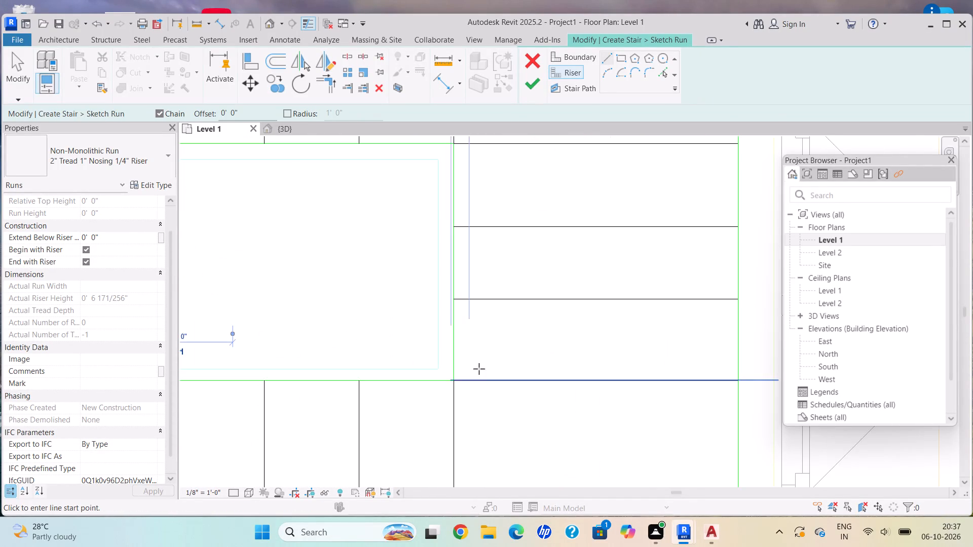
{"action": "scroll", "coordinate": [491, 396], "scroll_direction": "up", "scroll_amount": 2}
{"action": "scroll", "coordinate": [491, 396], "scroll_direction": "down", "scroll_amount": 2}
{"action": "middle_click_drag", "start_coordinate": [453, 373], "coordinate": [309, 326]}
{"action": "scroll", "coordinate": [443, 354], "scroll_direction": "up", "scroll_amount": 1}
{"action": "scroll", "coordinate": [442, 355], "scroll_direction": "down", "scroll_amount": 4}
{"action": "middle_click_drag", "start_coordinate": [430, 326], "coordinate": [451, 408]}
{"action": "scroll", "coordinate": [441, 358], "scroll_direction": "down", "scroll_amount": 3}
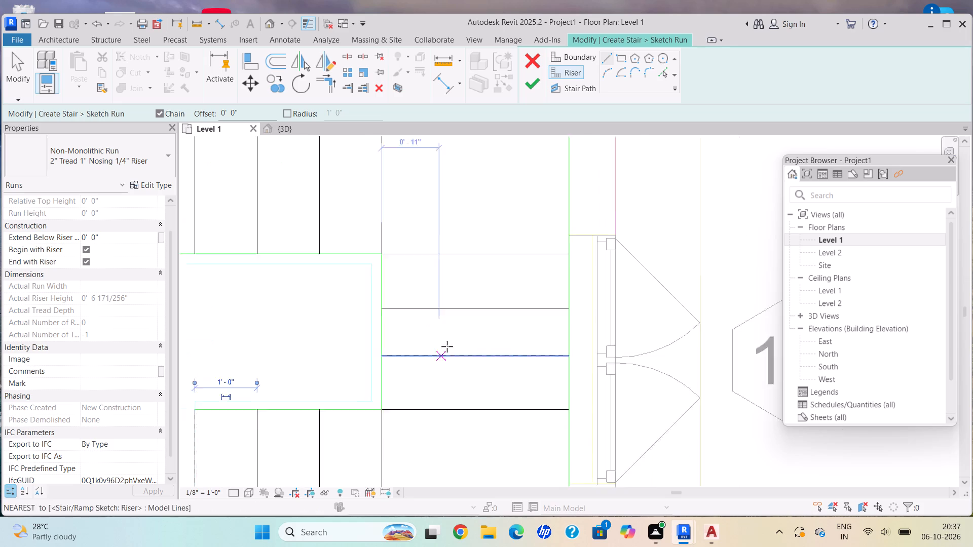
{"action": "middle_click_drag", "start_coordinate": [446, 306], "coordinate": [467, 367]}
{"action": "middle_click_drag", "start_coordinate": [453, 327], "coordinate": [464, 290]}
{"action": "scroll", "coordinate": [457, 318], "scroll_direction": "up", "scroll_amount": 1}
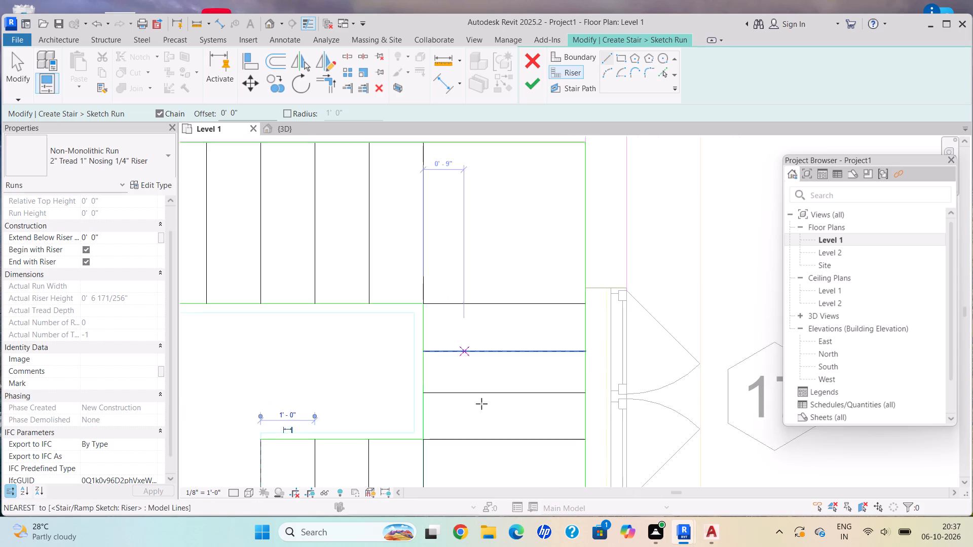
{"action": "scroll", "coordinate": [481, 404], "scroll_direction": "down", "scroll_amount": 2}
{"action": "middle_click_drag", "start_coordinate": [480, 393], "coordinate": [492, 296]}
{"action": "middle_click_drag", "start_coordinate": [496, 323], "coordinate": [496, 345]}
{"action": "scroll", "coordinate": [506, 271], "scroll_direction": "down", "scroll_amount": 2}
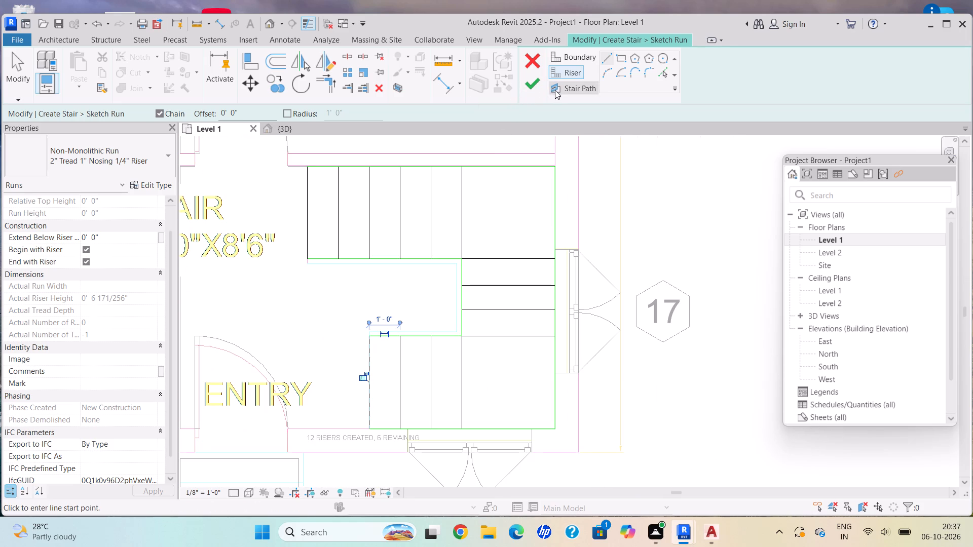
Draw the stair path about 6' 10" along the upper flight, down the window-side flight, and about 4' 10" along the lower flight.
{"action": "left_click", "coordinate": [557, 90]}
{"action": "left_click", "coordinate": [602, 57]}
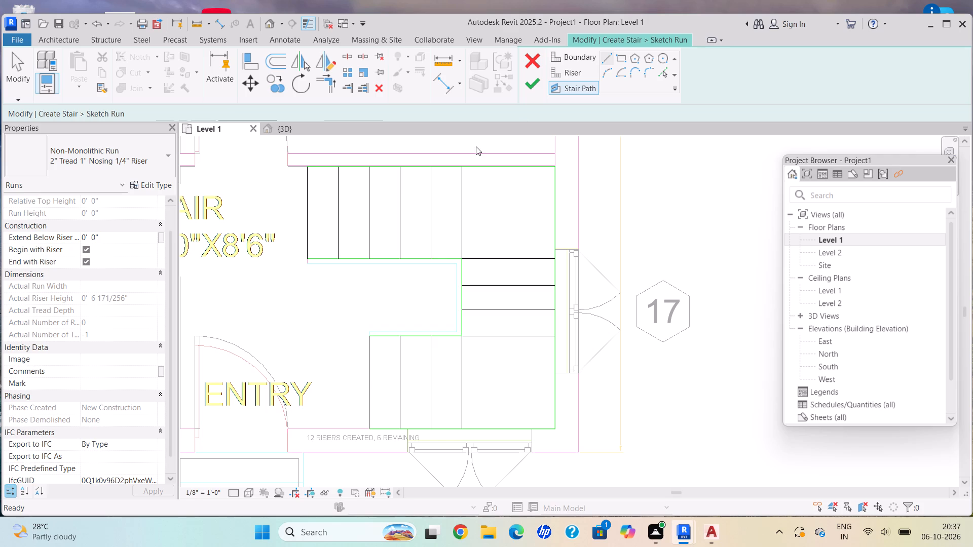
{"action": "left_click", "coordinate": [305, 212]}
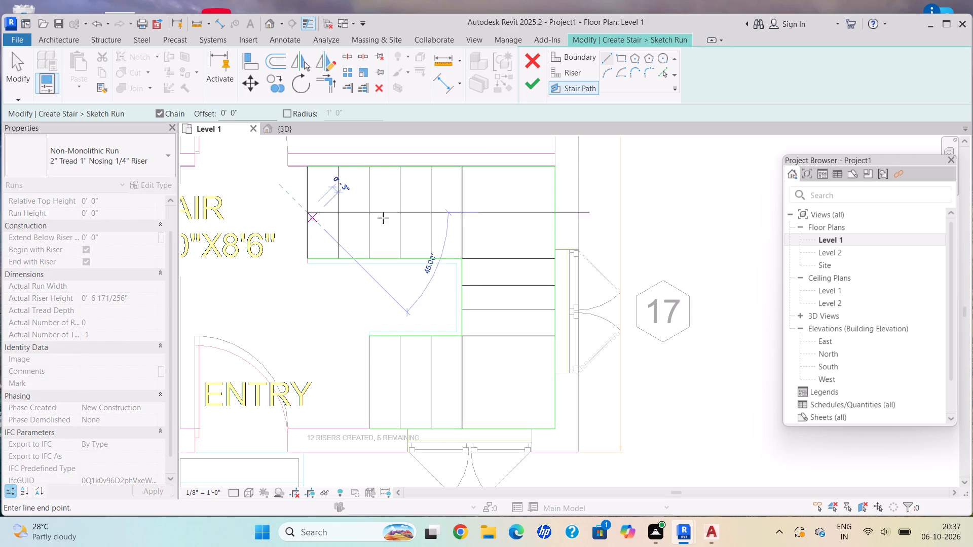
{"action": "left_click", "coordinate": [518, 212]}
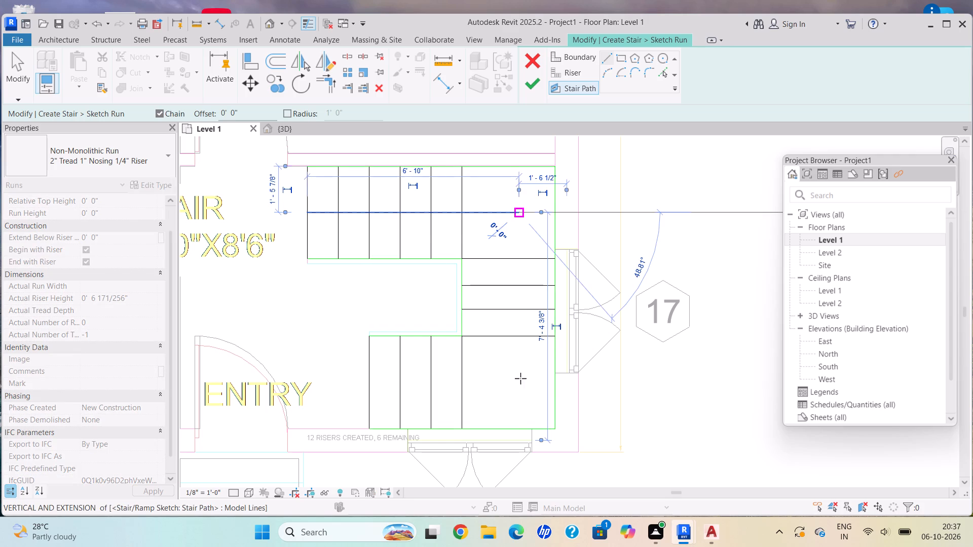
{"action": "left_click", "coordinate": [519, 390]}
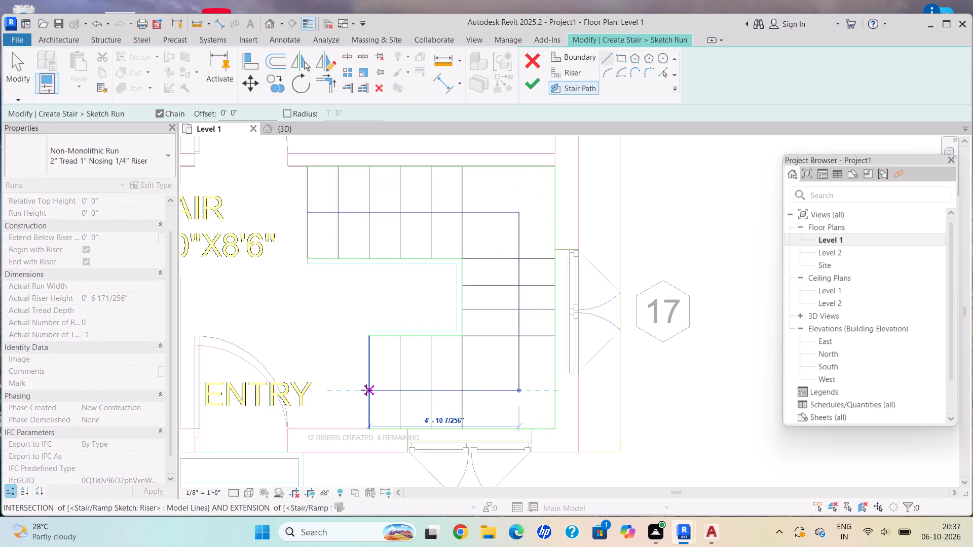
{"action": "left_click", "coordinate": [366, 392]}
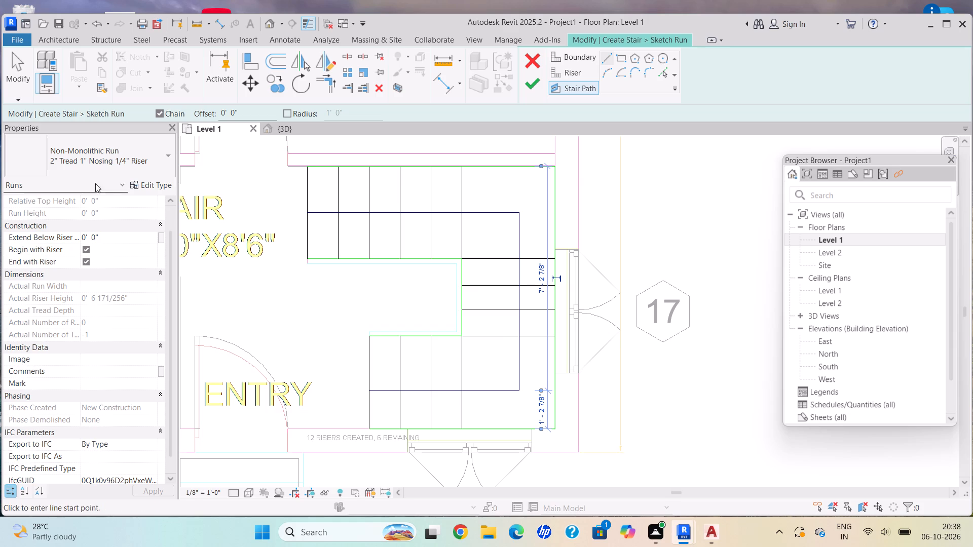
Undo the stair path and all riser lines in the run sketch, keeping the complete outer and inner boundaries.
{"action": "scroll", "coordinate": [458, 216], "scroll_direction": "up", "scroll_amount": 1}
{"action": "scroll", "coordinate": [458, 217], "scroll_direction": "down", "scroll_amount": 2}
{"action": "middle_click_drag", "start_coordinate": [460, 218], "coordinate": [487, 264]}
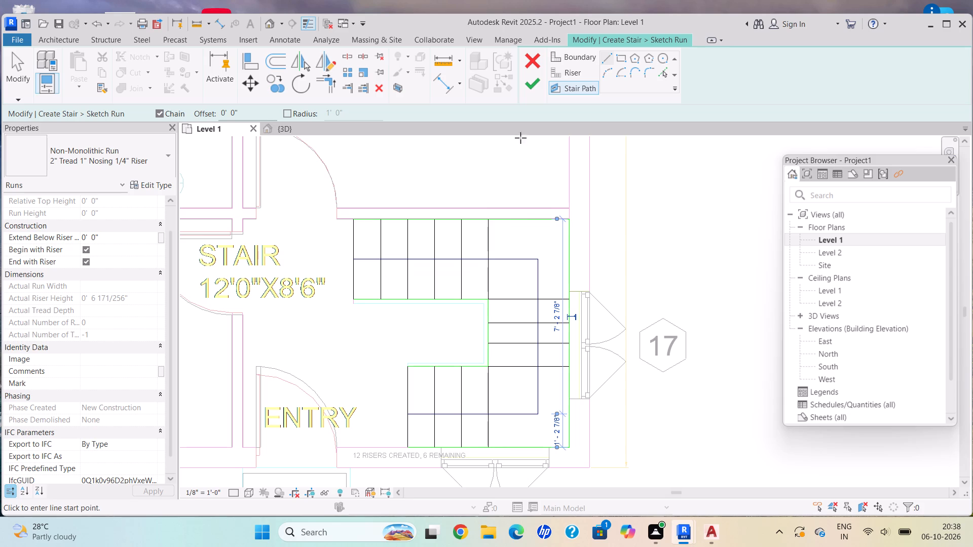
{"action": "scroll", "coordinate": [511, 361], "scroll_direction": "up", "scroll_amount": 2}
{"action": "key", "text": "ctrl+z"}
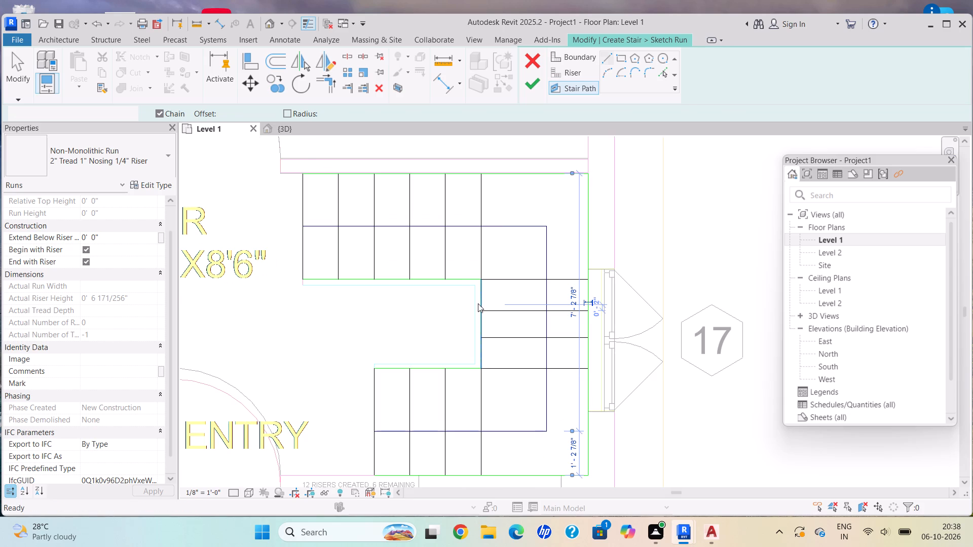
{"action": "key", "text": "ctrl+z"}
{"action": "key", "text": "z"}
{"action": "key", "text": "ctrl+z"}
{"action": "key", "text": "ctrl+z"}
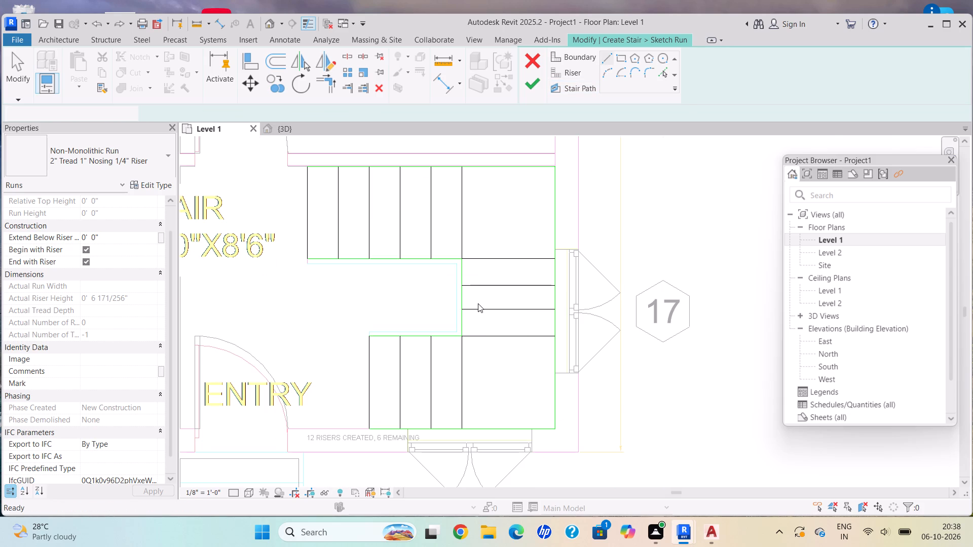
{"action": "key", "text": "ctrl+z"}
{"action": "key", "text": "ctrl+z"}
{"action": "key", "text": "ctrl+z"}
{"action": "key", "text": "ctrl+z"}
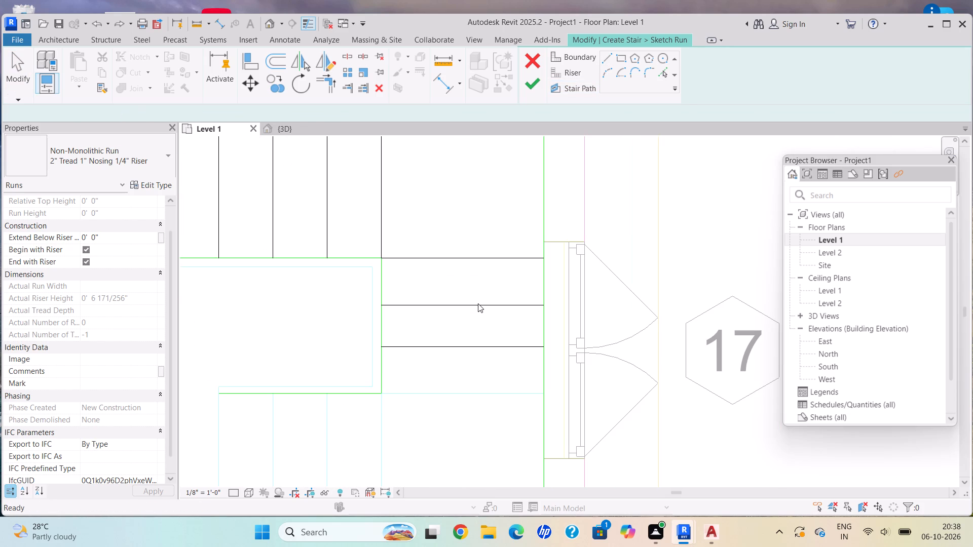
{"action": "key", "text": "ctrl+z"}
{"action": "key", "text": "ctrl+z"}
{"action": "key", "text": "ctrl+z"}
{"action": "key", "text": "ctrl+z"}
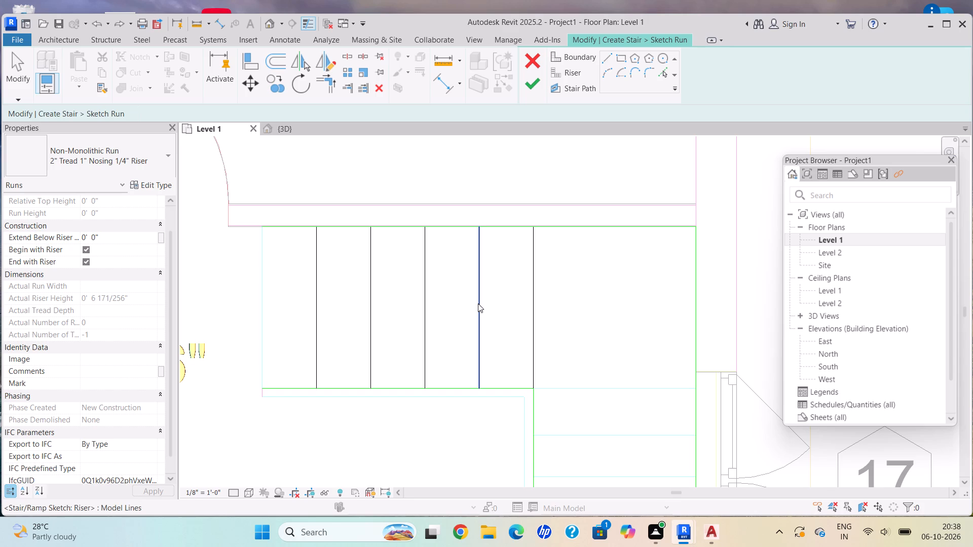
{"action": "key", "text": "ctrl+z"}
{"action": "key", "text": "ctrl+z"}
{"action": "key", "text": "z"}
{"action": "key", "text": "ctrl+z"}
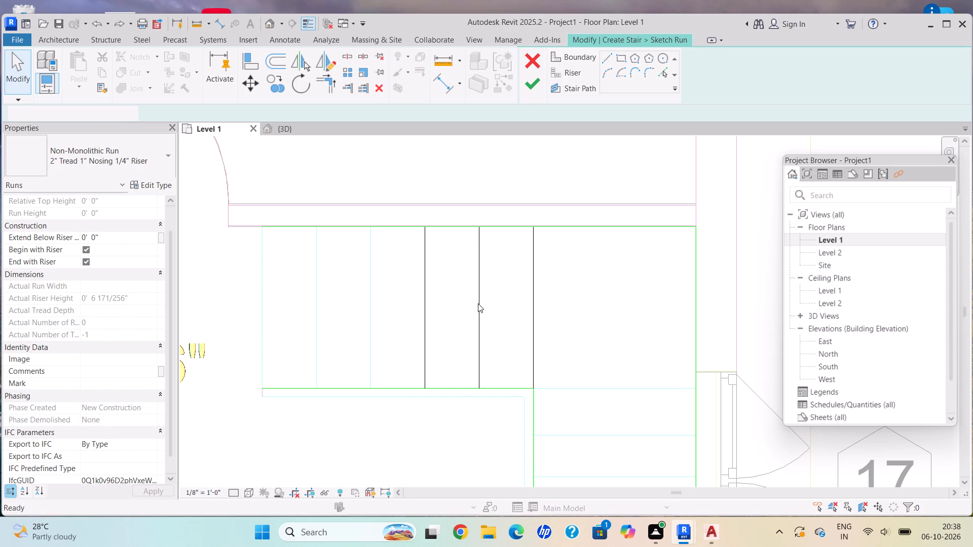
{"action": "key", "text": "ctrl+z"}
{"action": "key", "text": "ctrl+z"}
{"action": "key", "text": "ctrl+z"}
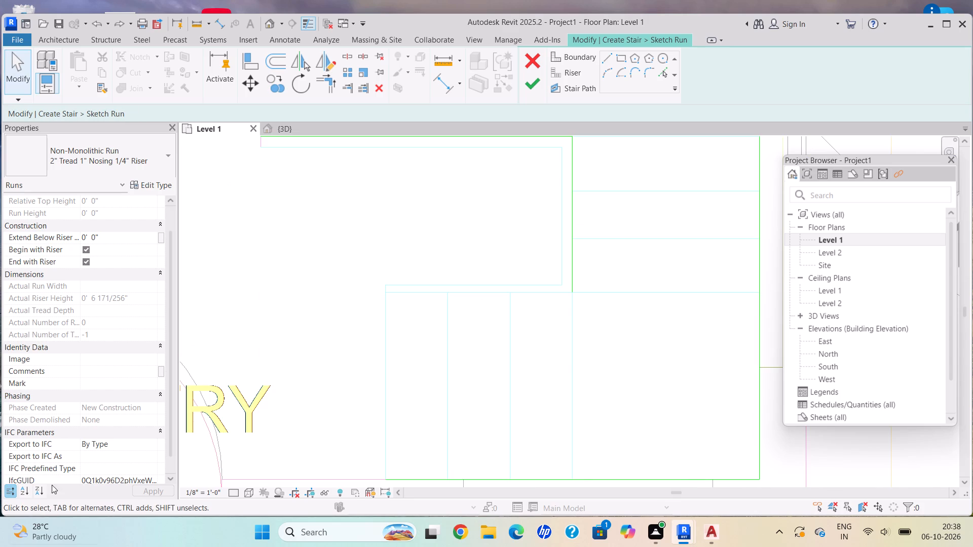
{"action": "scroll", "coordinate": [529, 171], "scroll_direction": "down", "scroll_amount": 5}
{"action": "middle_click_drag", "start_coordinate": [543, 169], "coordinate": [522, 186]}
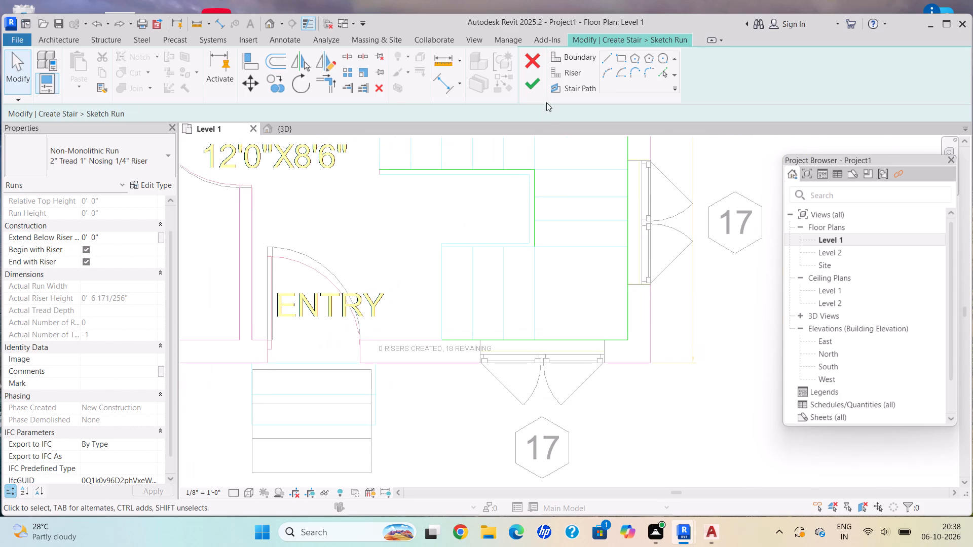
{"action": "scroll", "coordinate": [531, 243], "scroll_direction": "up", "scroll_amount": 6}
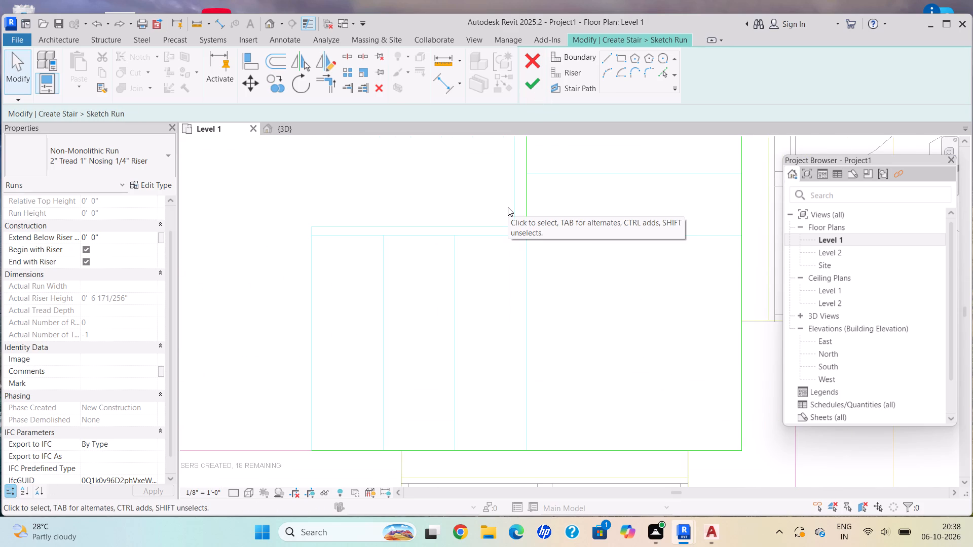
{"action": "key", "text": "ctrl+y"}
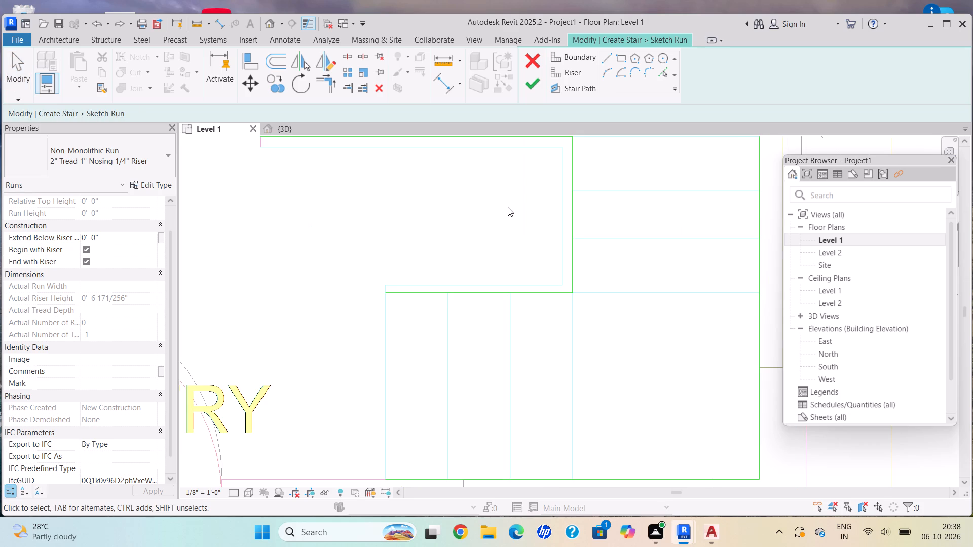
Sketch a riser line about 2' 11" long across the upper flight's open end, between the inner and outer boundaries.
{"action": "scroll", "coordinate": [567, 268], "scroll_direction": "down", "scroll_amount": 1}
{"action": "scroll", "coordinate": [567, 270], "scroll_direction": "up", "scroll_amount": 1}
{"action": "scroll", "coordinate": [567, 273], "scroll_direction": "down", "scroll_amount": 2}
{"action": "scroll", "coordinate": [565, 279], "scroll_direction": "up", "scroll_amount": 1}
{"action": "scroll", "coordinate": [560, 286], "scroll_direction": "down", "scroll_amount": 4}
{"action": "scroll", "coordinate": [533, 301], "scroll_direction": "up", "scroll_amount": 1}
{"action": "scroll", "coordinate": [533, 301], "scroll_direction": "down", "scroll_amount": 1}
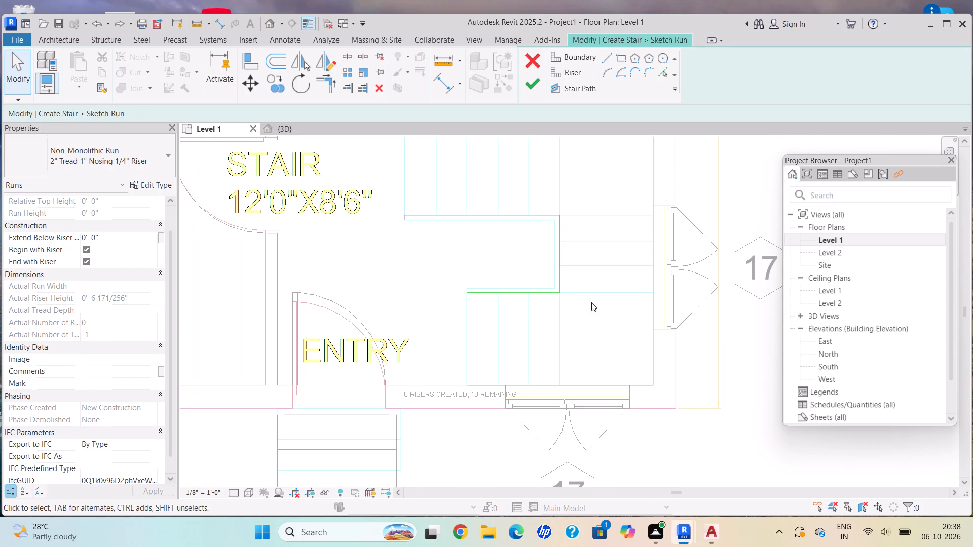
{"action": "middle_click_drag", "start_coordinate": [592, 275], "coordinate": [522, 323]}
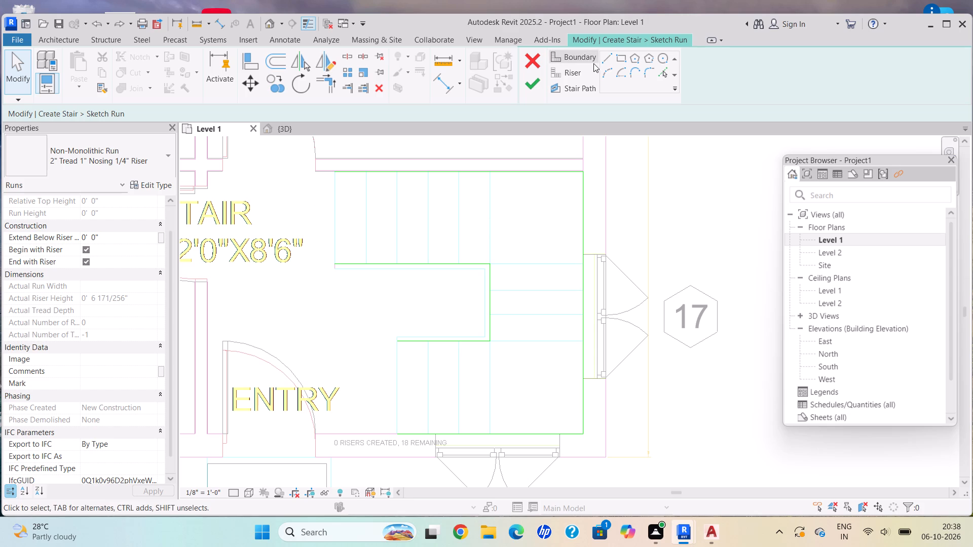
{"action": "left_click", "coordinate": [569, 75]}
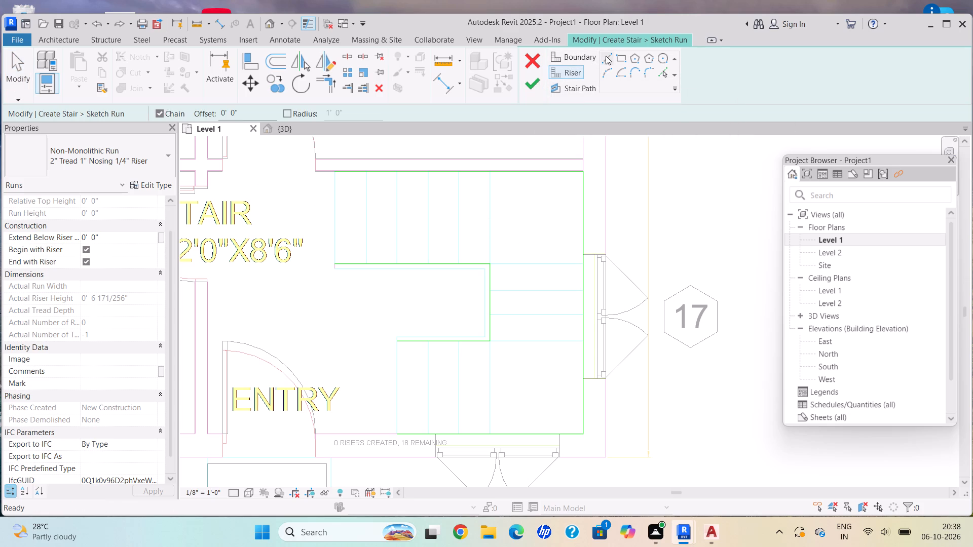
{"action": "left_click", "coordinate": [608, 55]}
{"action": "scroll", "coordinate": [342, 234], "scroll_direction": "down", "scroll_amount": 1}
{"action": "scroll", "coordinate": [341, 234], "scroll_direction": "up", "scroll_amount": 5}
{"action": "scroll", "coordinate": [335, 280], "scroll_direction": "down", "scroll_amount": 1}
{"action": "scroll", "coordinate": [335, 280], "scroll_direction": "up", "scroll_amount": 2}
{"action": "scroll", "coordinate": [338, 276], "scroll_direction": "down", "scroll_amount": 1}
{"action": "scroll", "coordinate": [335, 268], "scroll_direction": "up", "scroll_amount": 4}
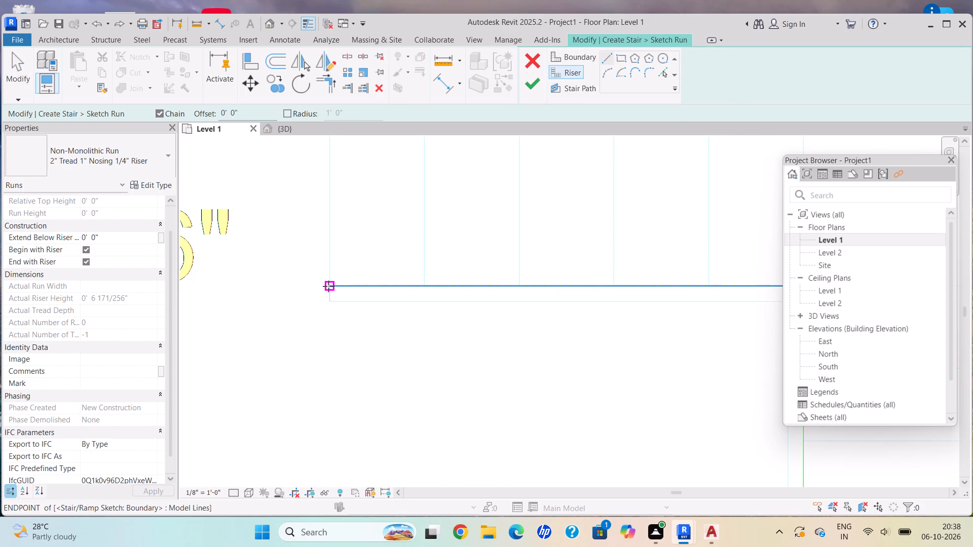
{"action": "left_click", "coordinate": [328, 286]}
{"action": "scroll", "coordinate": [344, 238], "scroll_direction": "up", "scroll_amount": 1}
{"action": "scroll", "coordinate": [344, 236], "scroll_direction": "down", "scroll_amount": 1}
{"action": "middle_click_drag", "start_coordinate": [341, 223], "coordinate": [246, 432]}
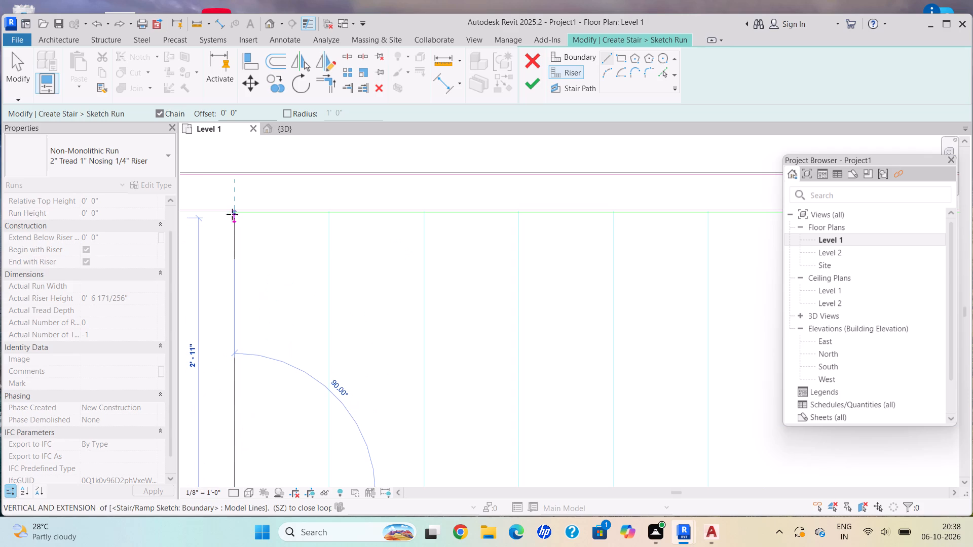
{"action": "left_click", "coordinate": [232, 213]}
Sketch two riser lines about 3' 0" long across the upper flight, 1' 0" and 2' 0" from its open end.
{"action": "scroll", "coordinate": [352, 306], "scroll_direction": "down", "scroll_amount": 1}
{"action": "middle_click_drag", "start_coordinate": [352, 306], "coordinate": [369, 113]}
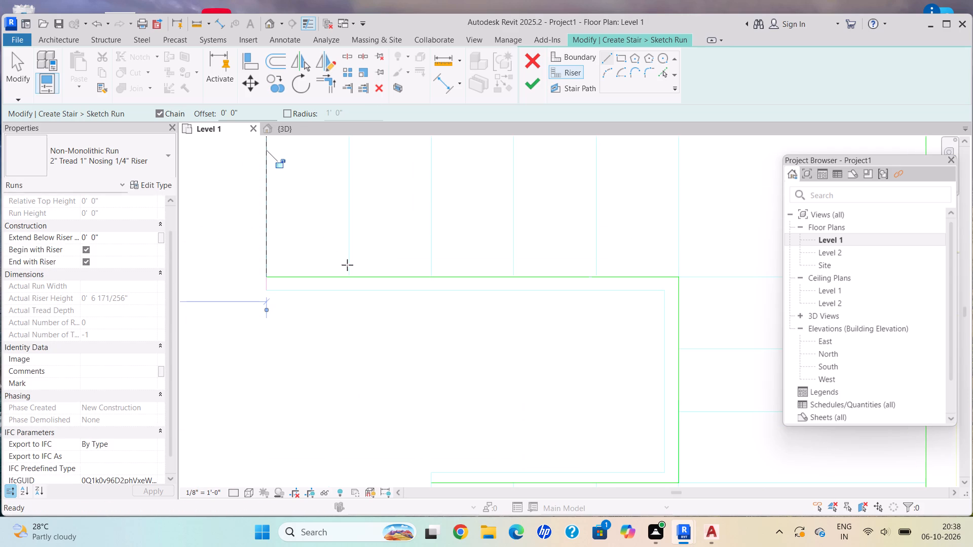
{"action": "left_click", "coordinate": [349, 277]}
{"action": "middle_click_drag", "start_coordinate": [345, 220], "coordinate": [348, 451]}
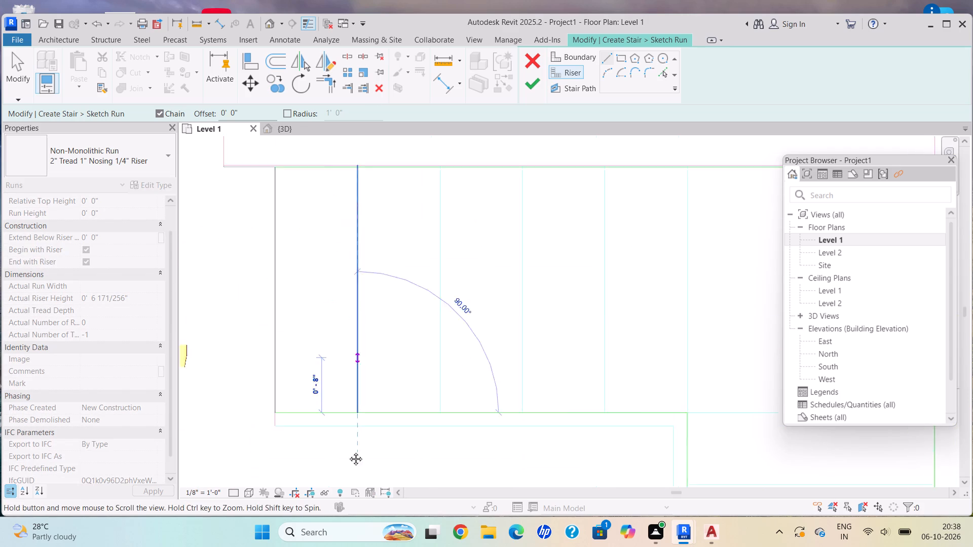
{"action": "middle_click_drag", "start_coordinate": [348, 451], "coordinate": [342, 464]}
{"action": "scroll", "coordinate": [335, 278], "scroll_direction": "up", "scroll_amount": 2}
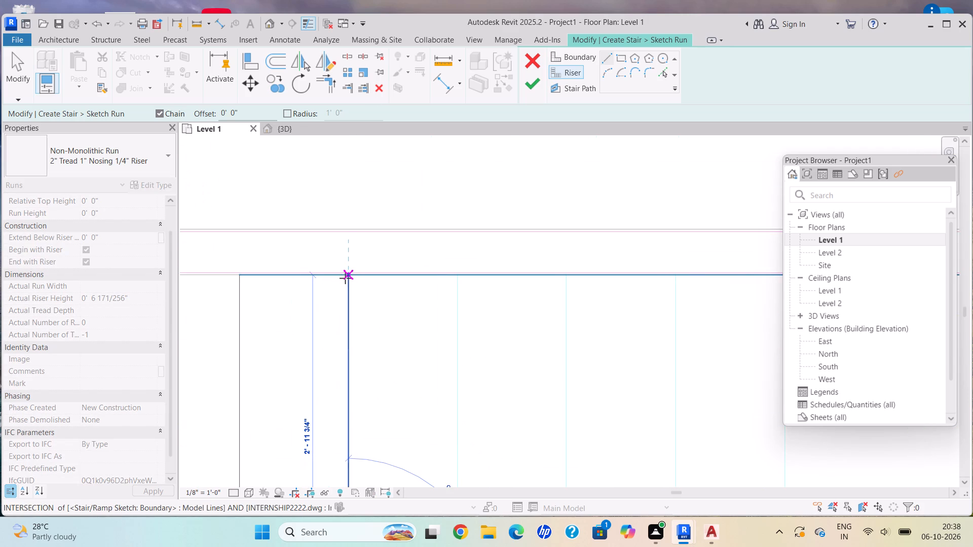
{"action": "left_click", "coordinate": [349, 273]}
{"action": "scroll", "coordinate": [410, 367], "scroll_direction": "down", "scroll_amount": 2}
{"action": "middle_click_drag", "start_coordinate": [412, 372], "coordinate": [378, 193]}
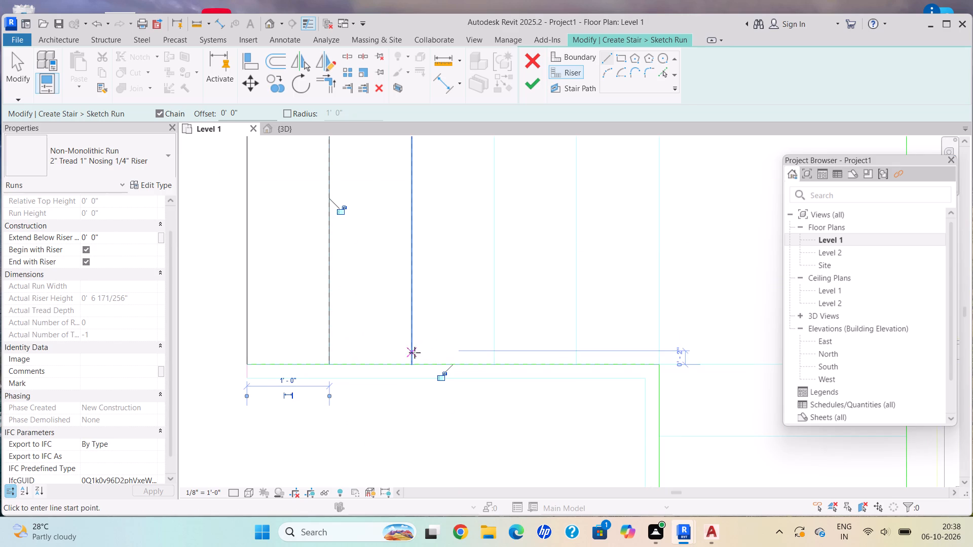
{"action": "left_click", "coordinate": [411, 366]}
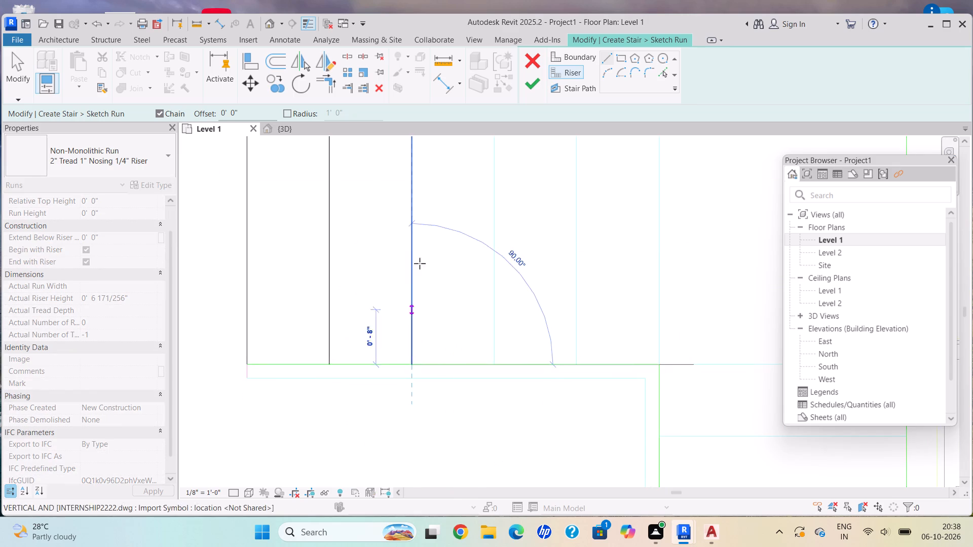
{"action": "middle_click_drag", "start_coordinate": [415, 260], "coordinate": [316, 458]}
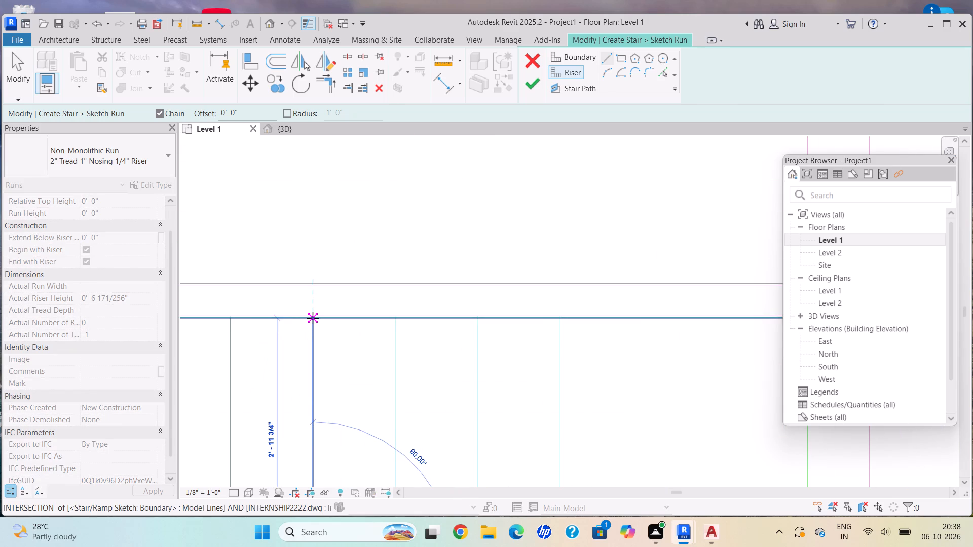
{"action": "left_click", "coordinate": [313, 318]}
Sketch two more riser lines across the upper flight over the CAD treads, continuing the 1' 0" spacing towards the window-side corner.
{"action": "middle_click_drag", "start_coordinate": [384, 407], "coordinate": [387, 189]}
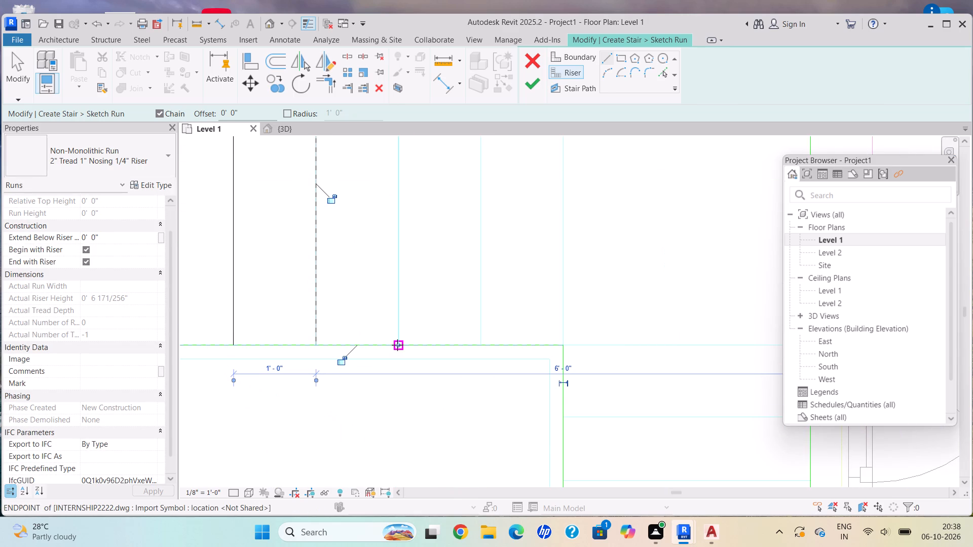
{"action": "left_click", "coordinate": [400, 345]}
{"action": "scroll", "coordinate": [401, 239], "scroll_direction": "down", "scroll_amount": 1}
{"action": "middle_click_drag", "start_coordinate": [400, 260], "coordinate": [362, 440]}
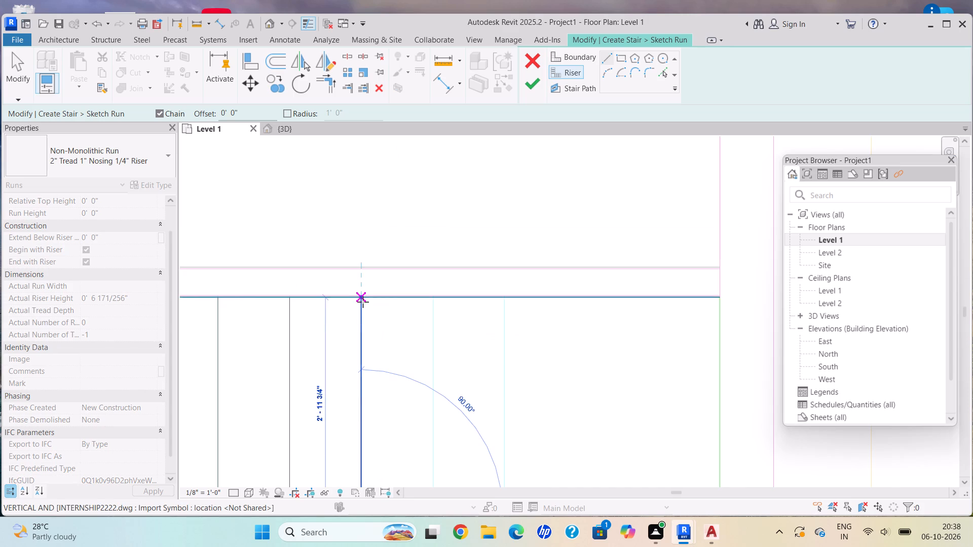
{"action": "scroll", "coordinate": [363, 302], "scroll_direction": "up", "scroll_amount": 3}
{"action": "left_click", "coordinate": [362, 295]}
{"action": "scroll", "coordinate": [464, 427], "scroll_direction": "down", "scroll_amount": 2}
{"action": "middle_click_drag", "start_coordinate": [464, 427], "coordinate": [424, 252]}
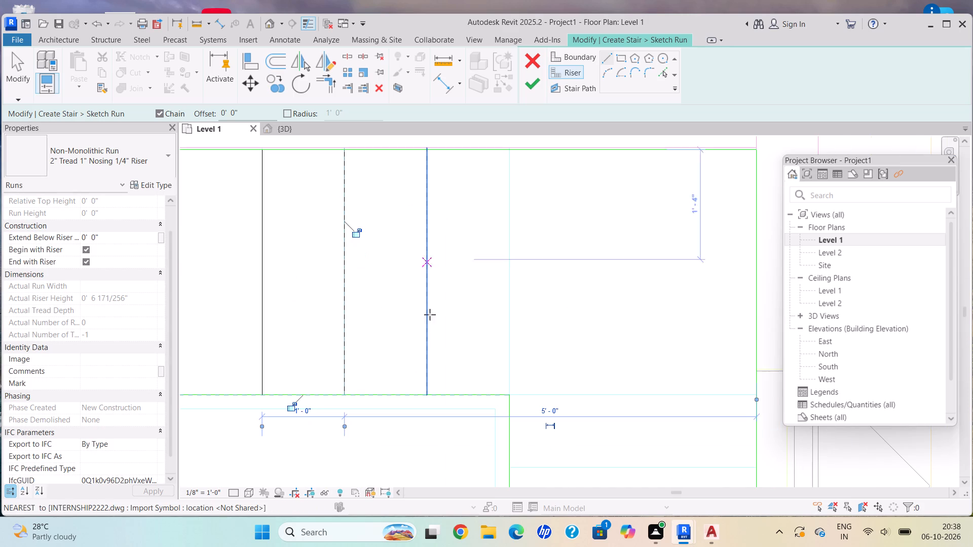
{"action": "left_click", "coordinate": [427, 396]}
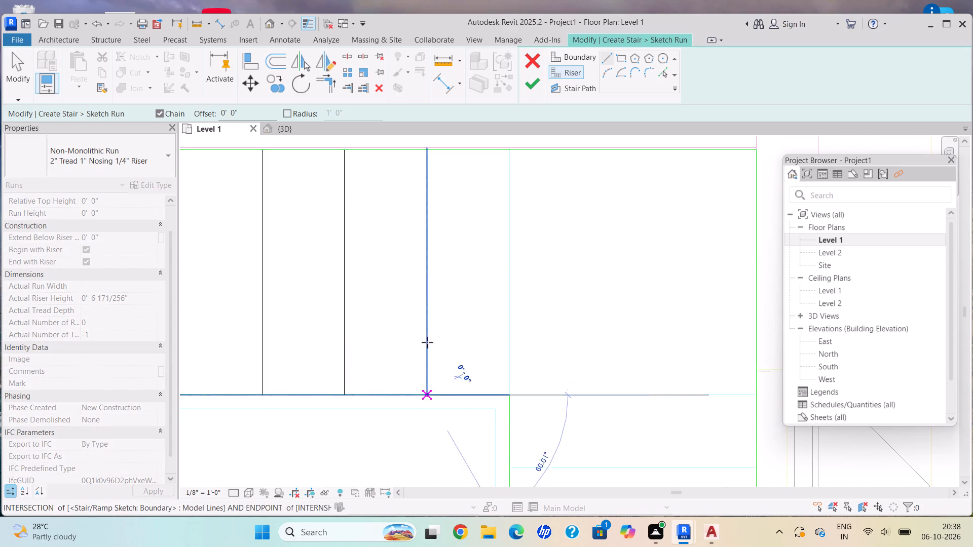
{"action": "scroll", "coordinate": [420, 235], "scroll_direction": "down", "scroll_amount": 1}
{"action": "middle_click_drag", "start_coordinate": [423, 236], "coordinate": [414, 351]}
{"action": "left_click", "coordinate": [418, 277]}
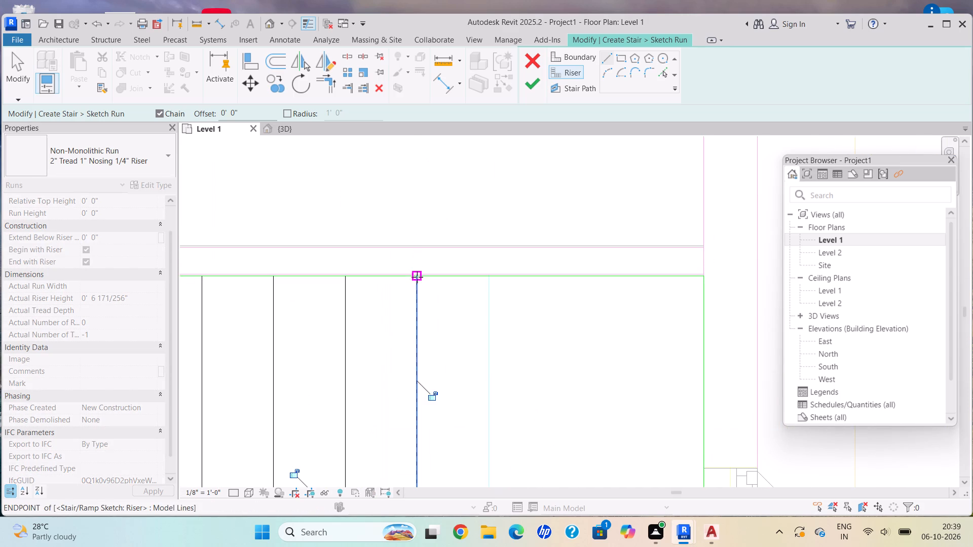
Sketch the upper flight's last riser line from the inner boundary corner to the outer boundary, 1' 0" beyond the previous riser.
{"action": "middle_click_drag", "start_coordinate": [466, 437], "coordinate": [416, 299]}
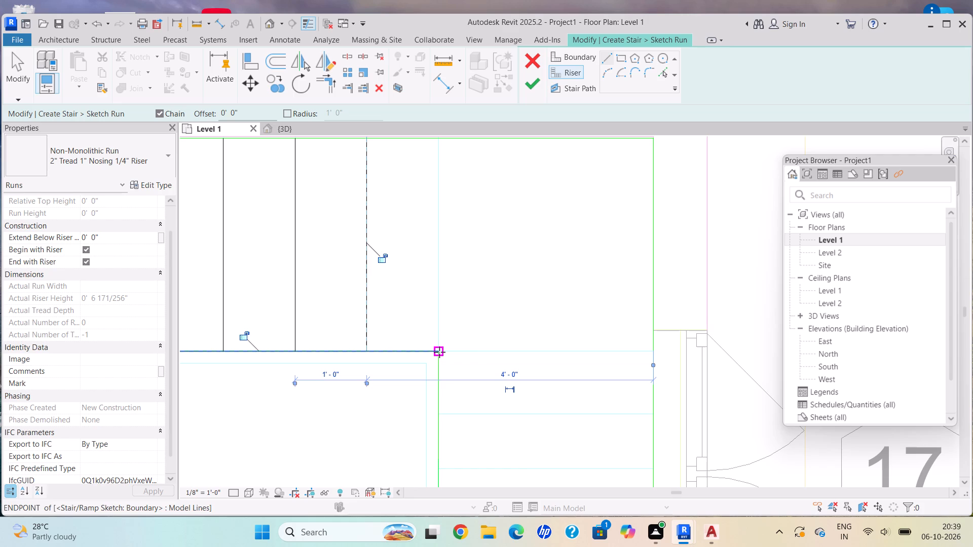
{"action": "left_click", "coordinate": [438, 350]}
{"action": "middle_click_drag", "start_coordinate": [397, 346], "coordinate": [377, 412]}
{"action": "middle_click_drag", "start_coordinate": [427, 276], "coordinate": [440, 307]}
{"action": "scroll", "coordinate": [425, 240], "scroll_direction": "up", "scroll_amount": 4}
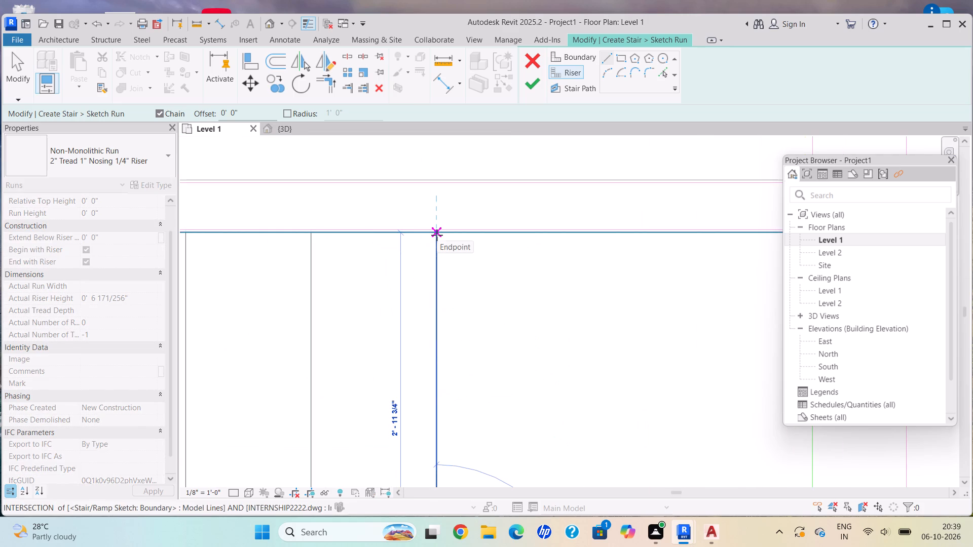
{"action": "left_click", "coordinate": [438, 231]}
Sketch the window-side flight's first riser line, 3' 0" long, from the upper inner corner across to the outer boundary.
{"action": "scroll", "coordinate": [448, 326], "scroll_direction": "down", "scroll_amount": 4}
{"action": "middle_click_drag", "start_coordinate": [362, 189], "coordinate": [344, 160]}
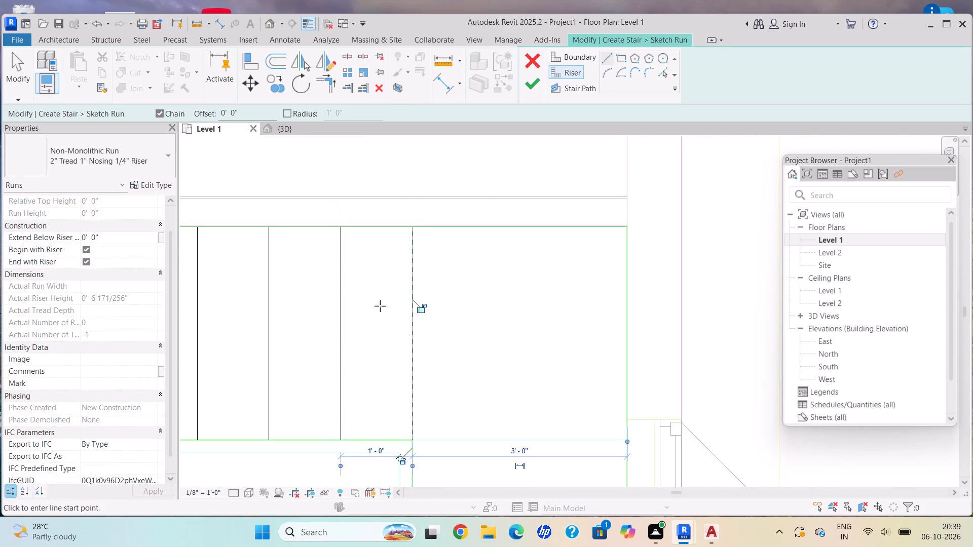
{"action": "middle_click_drag", "start_coordinate": [411, 341], "coordinate": [355, 177]}
{"action": "scroll", "coordinate": [373, 213], "scroll_direction": "up", "scroll_amount": 1}
{"action": "scroll", "coordinate": [397, 302], "scroll_direction": "up", "scroll_amount": 5}
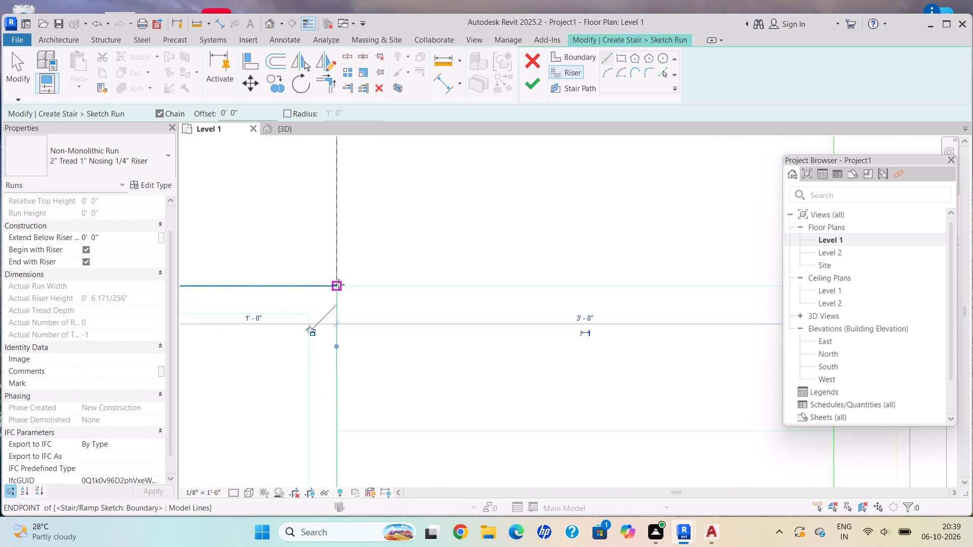
{"action": "left_click", "coordinate": [336, 288]}
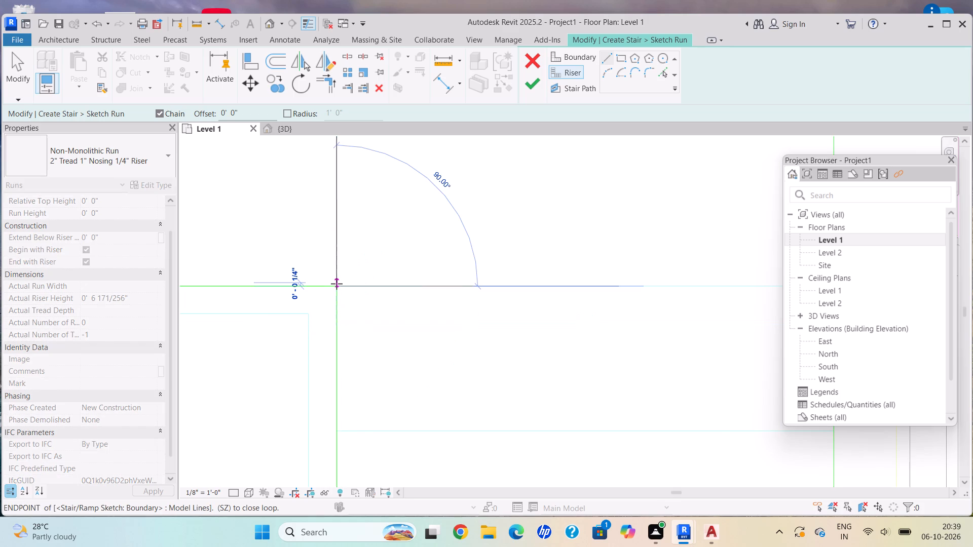
{"action": "scroll", "coordinate": [539, 291], "scroll_direction": "down", "scroll_amount": 2}
{"action": "middle_click_drag", "start_coordinate": [533, 285], "coordinate": [451, 255]}
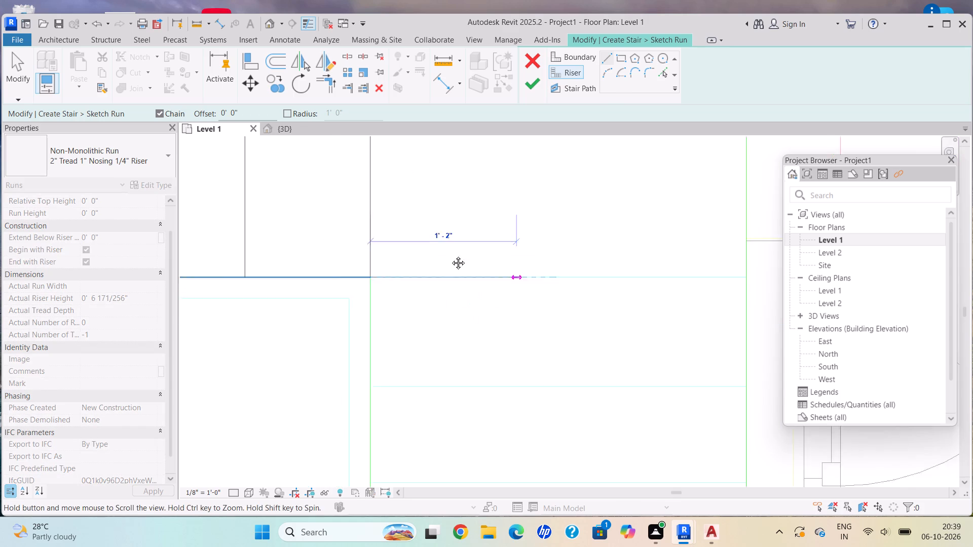
{"action": "middle_click_drag", "start_coordinate": [451, 255], "coordinate": [282, 253]}
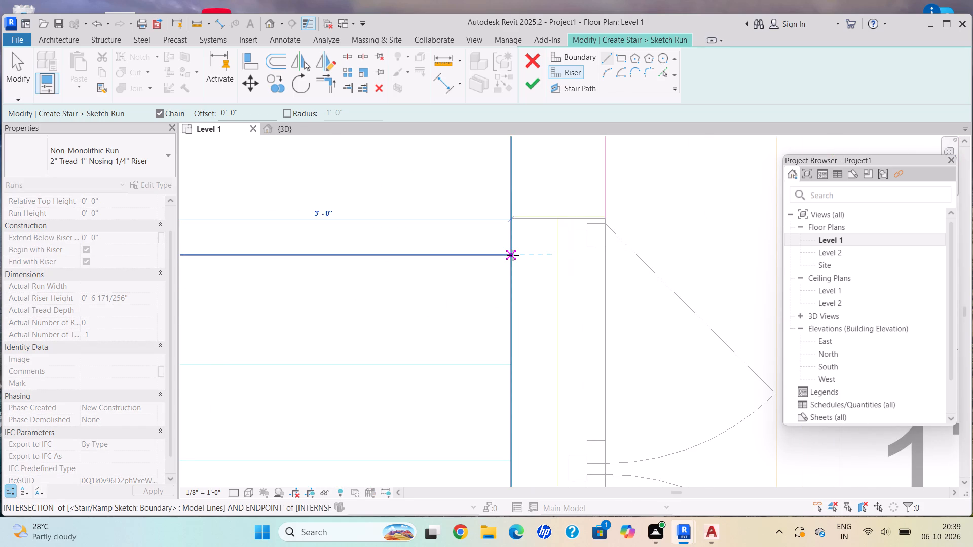
{"action": "left_click", "coordinate": [513, 255]}
Sketch three more riser lines across the window-side flight over the CAD treads, about 10", 9" and 10" apart, ending at the lower inner corner.
{"action": "scroll", "coordinate": [383, 380], "scroll_direction": "down", "scroll_amount": 3}
{"action": "middle_click_drag", "start_coordinate": [383, 380], "coordinate": [594, 320]}
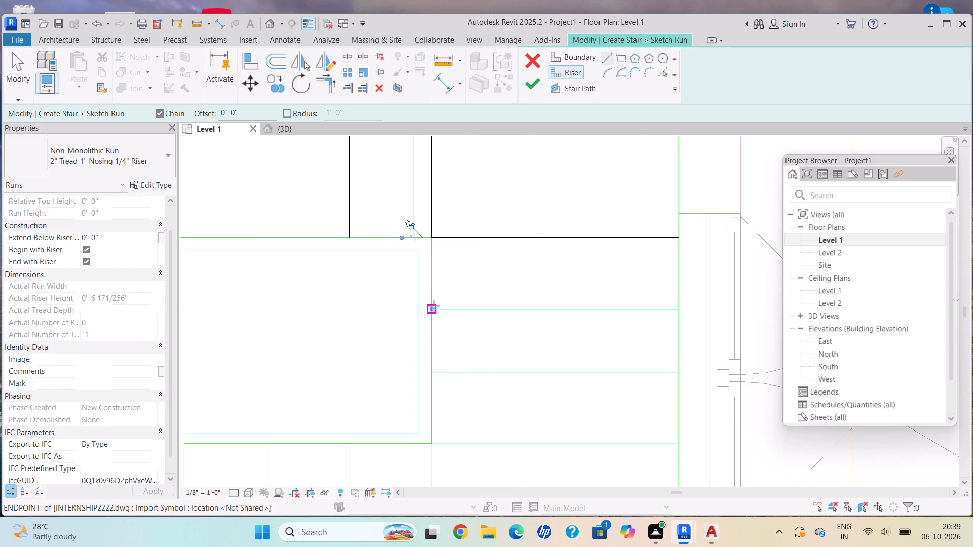
{"action": "left_click", "coordinate": [432, 310]}
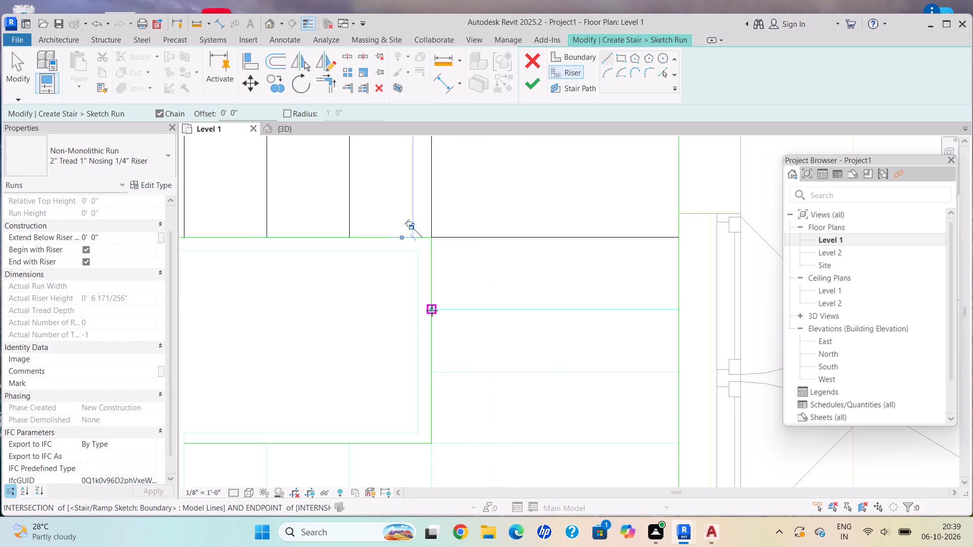
{"action": "left_click", "coordinate": [680, 309]}
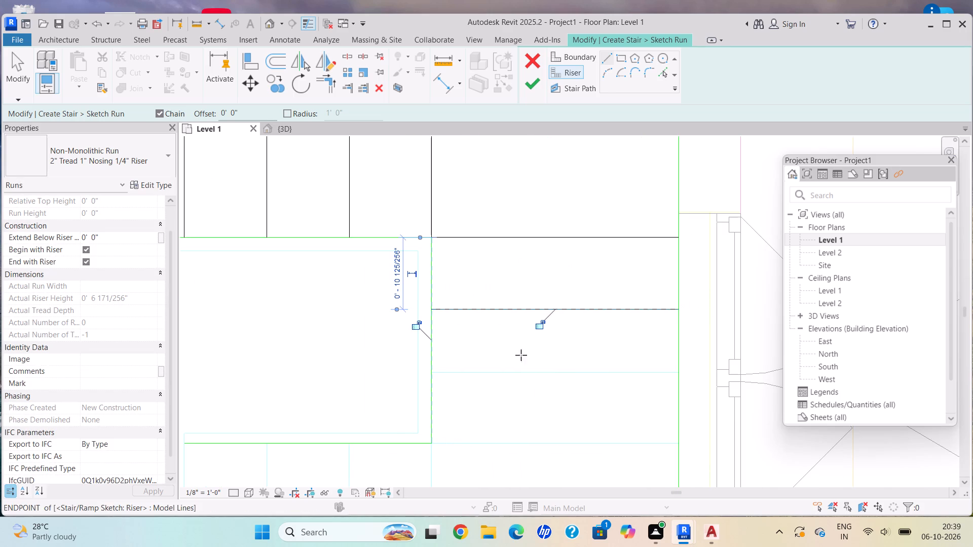
{"action": "left_click", "coordinate": [432, 371]}
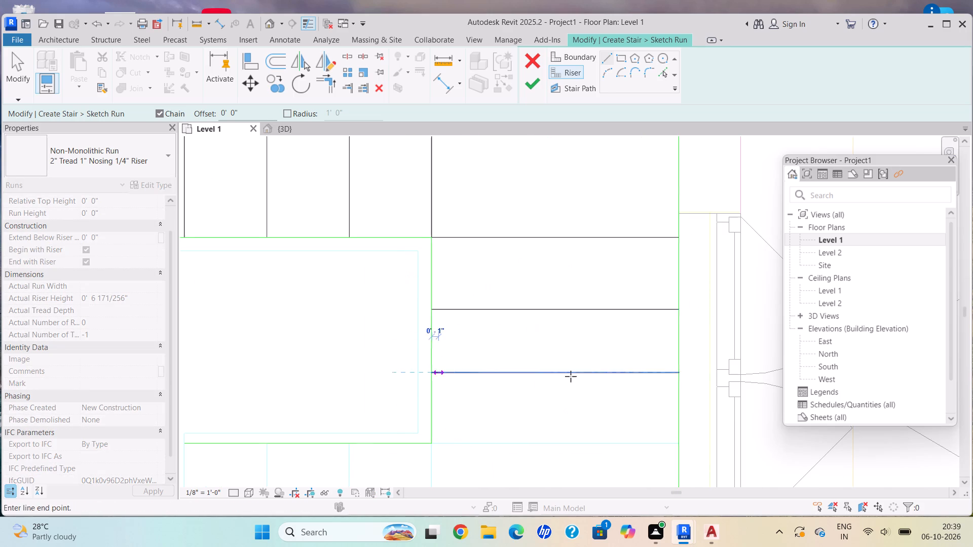
{"action": "left_click", "coordinate": [679, 372]}
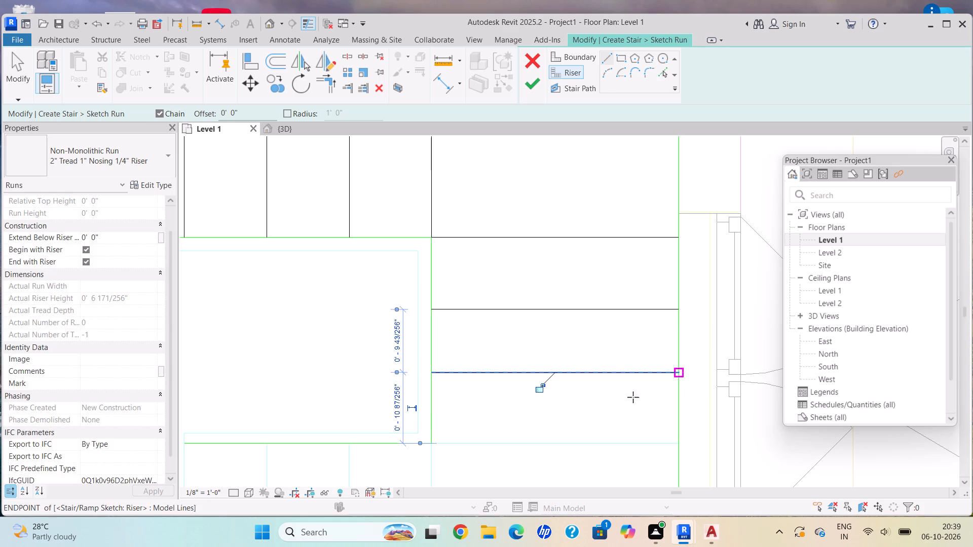
{"action": "left_click", "coordinate": [433, 443]}
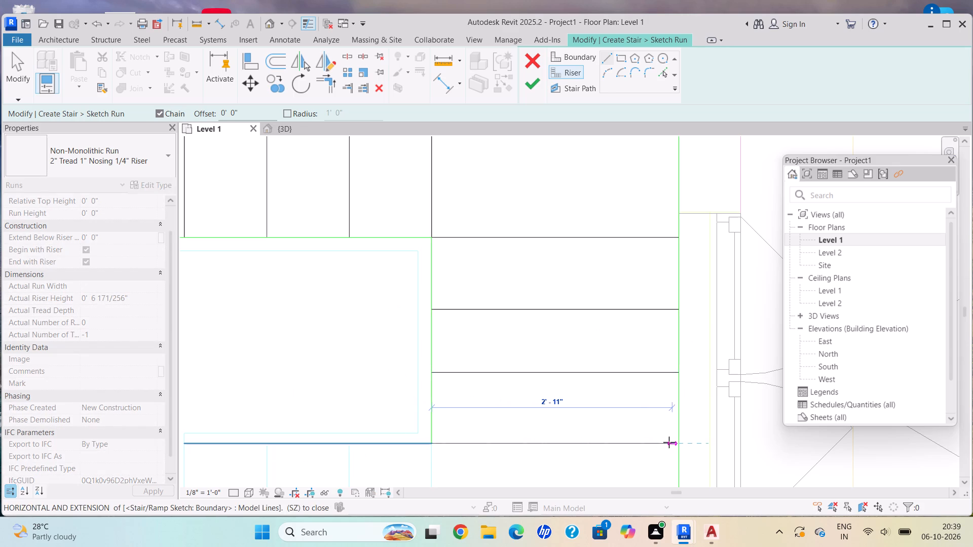
{"action": "left_click", "coordinate": [679, 442]}
Sketch the lower flight's first riser line from the lower inner corner straight down to the outer boundary.
{"action": "scroll", "coordinate": [566, 499], "scroll_direction": "down", "scroll_amount": 1}
{"action": "middle_click_drag", "start_coordinate": [563, 499], "coordinate": [528, 309]}
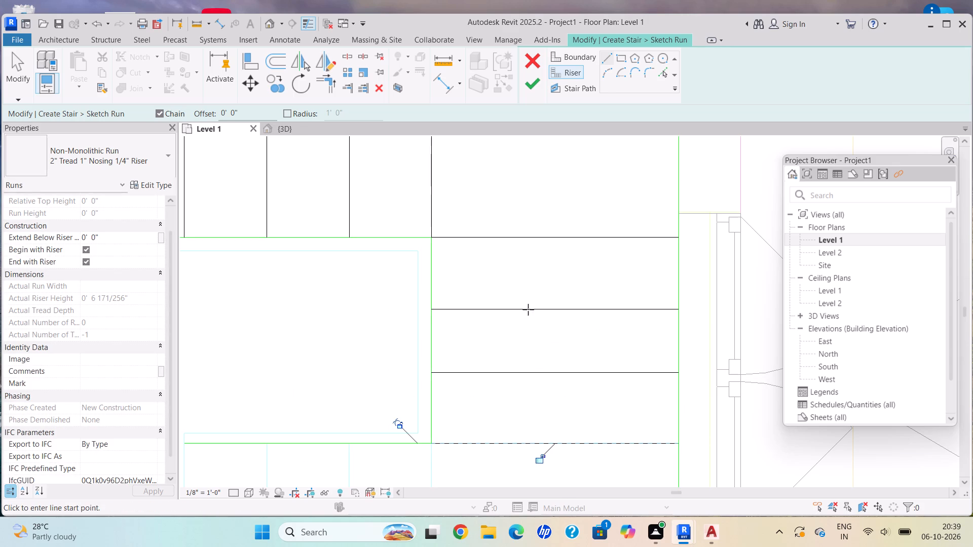
{"action": "middle_click_drag", "start_coordinate": [528, 309], "coordinate": [528, 303]}
{"action": "scroll", "coordinate": [495, 363], "scroll_direction": "up", "scroll_amount": 1}
{"action": "scroll", "coordinate": [495, 371], "scroll_direction": "down", "scroll_amount": 2}
{"action": "scroll", "coordinate": [425, 546], "scroll_direction": "down", "scroll_amount": 2}
{"action": "middle_click_drag", "start_coordinate": [428, 500], "coordinate": [514, 349]}
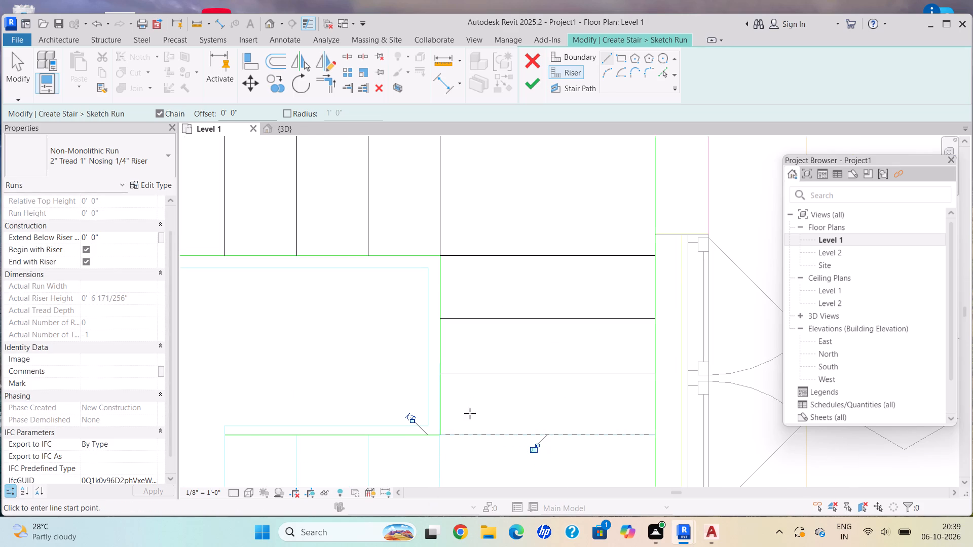
{"action": "scroll", "coordinate": [445, 466], "scroll_direction": "down", "scroll_amount": 1}
{"action": "middle_click_drag", "start_coordinate": [444, 467], "coordinate": [479, 301]}
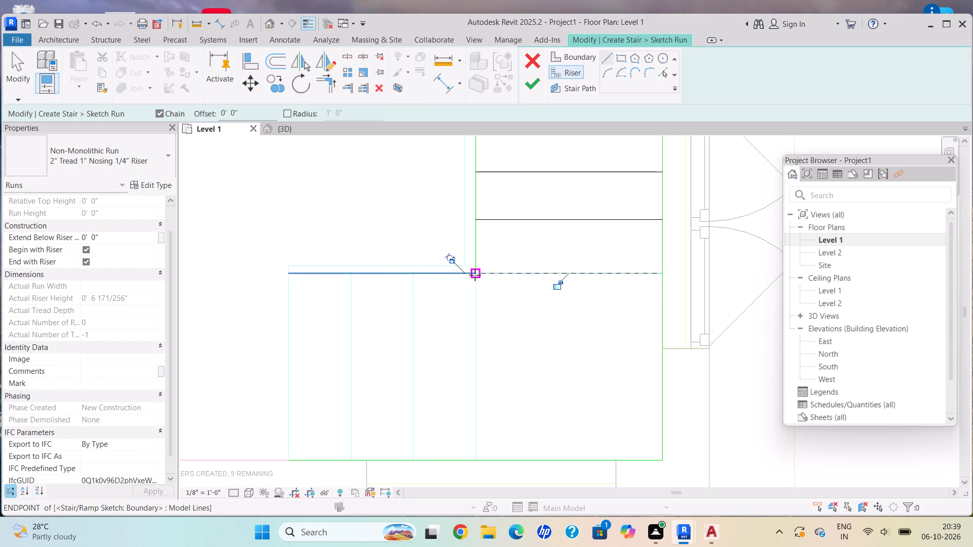
{"action": "left_click", "coordinate": [475, 273]}
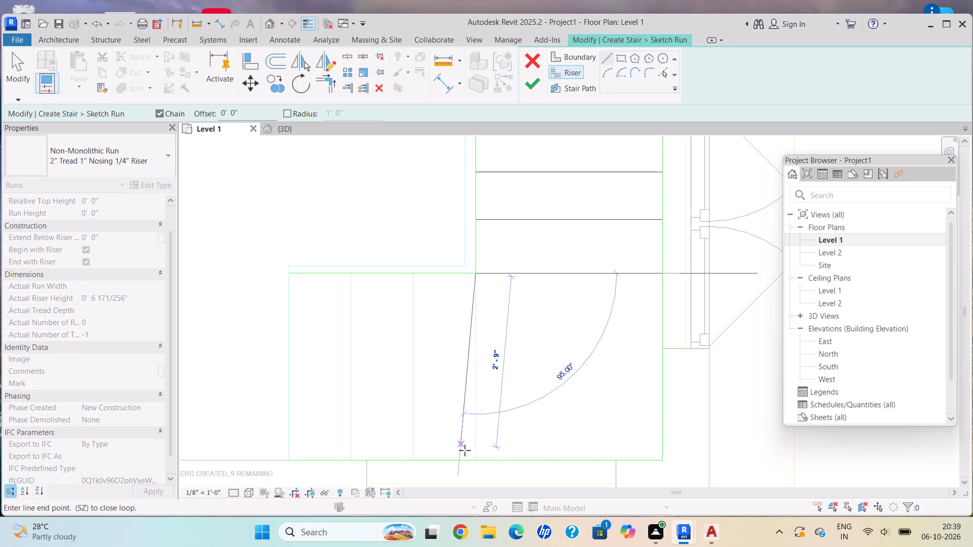
{"action": "left_click", "coordinate": [478, 460]}
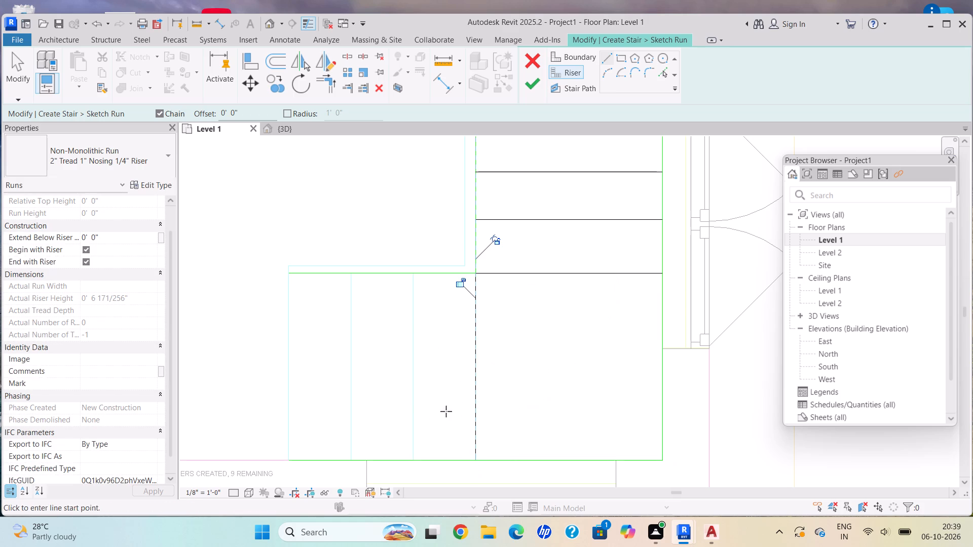
Sketch three more riser lines across the lower flight at about 1' 0" spacing, the last closing its open end.
{"action": "left_click", "coordinate": [413, 273]}
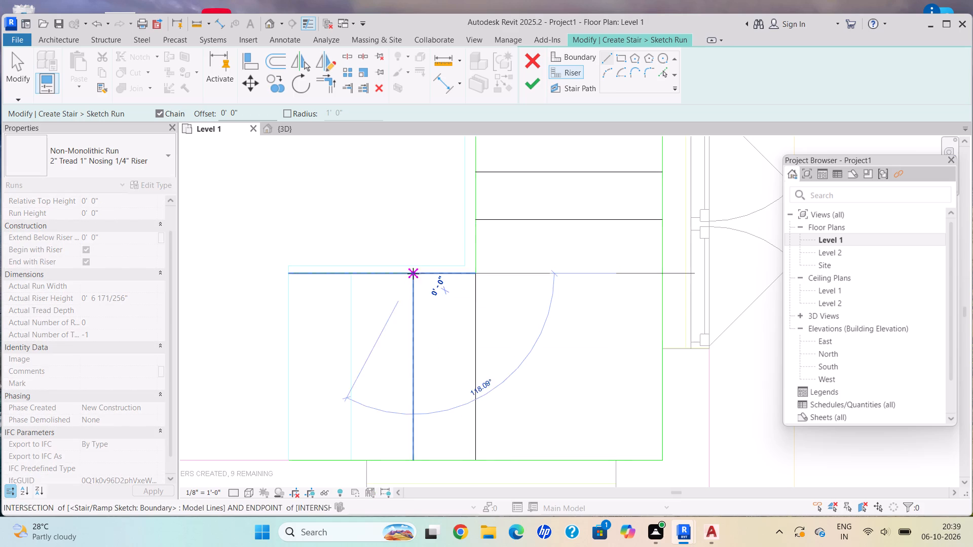
{"action": "left_click", "coordinate": [414, 460]}
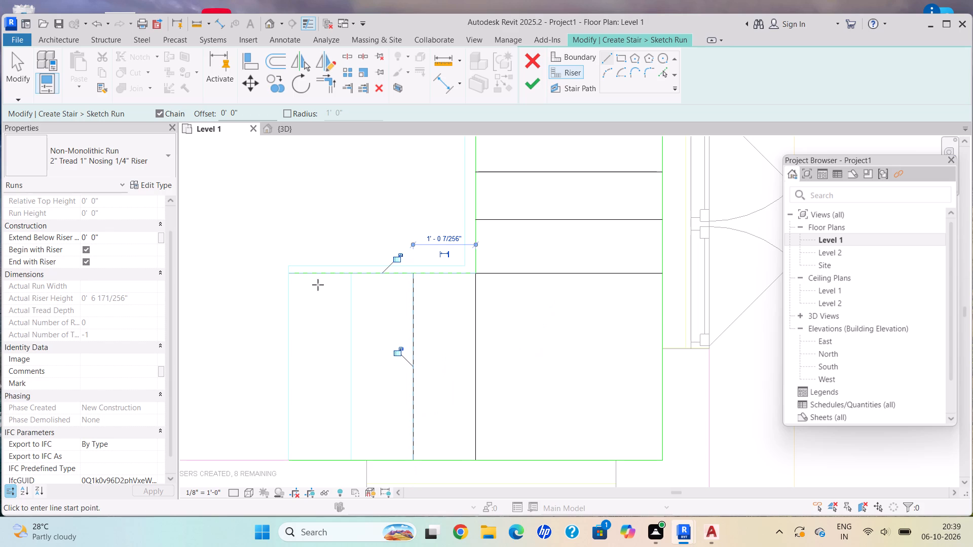
{"action": "left_click", "coordinate": [351, 272]}
{"action": "left_click", "coordinate": [354, 462]}
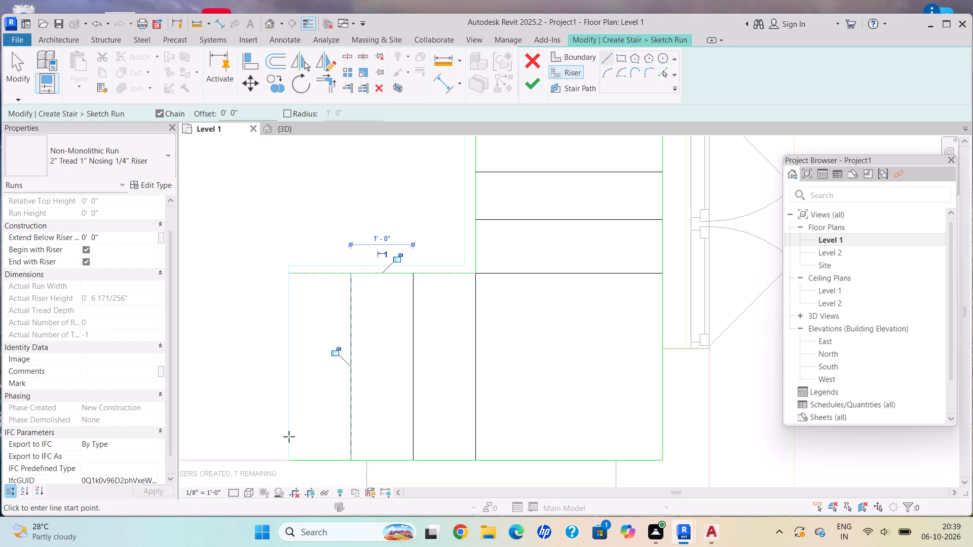
{"action": "left_click", "coordinate": [289, 271]}
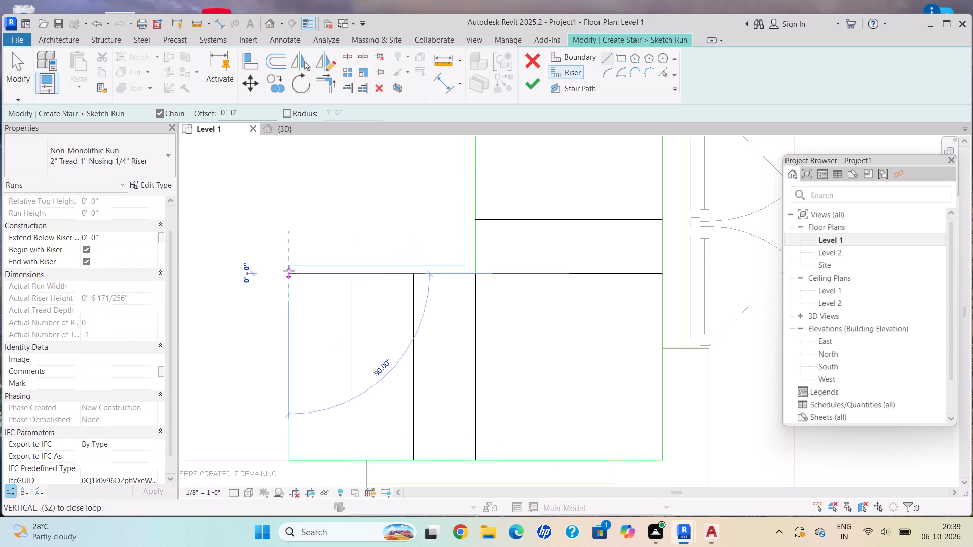
{"action": "left_click", "coordinate": [290, 461]}
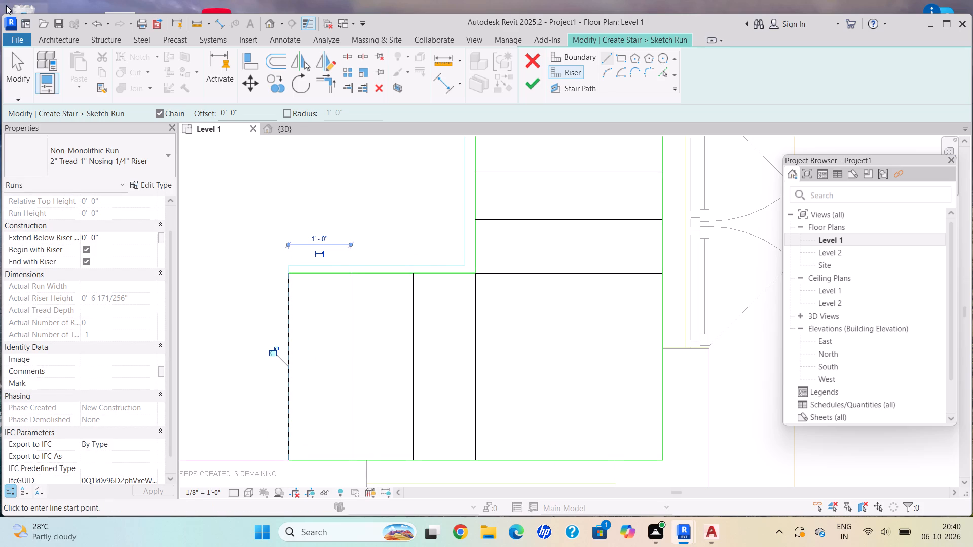
Draw the stair path about 6' 8" along the upper flight, 5' 7" down the window-side flight, and 4' 8" along the lower flight.
{"action": "scroll", "coordinate": [3, 92], "scroll_direction": "down", "scroll_amount": 7}
{"action": "scroll", "coordinate": [418, 245], "scroll_direction": "down", "scroll_amount": 3}
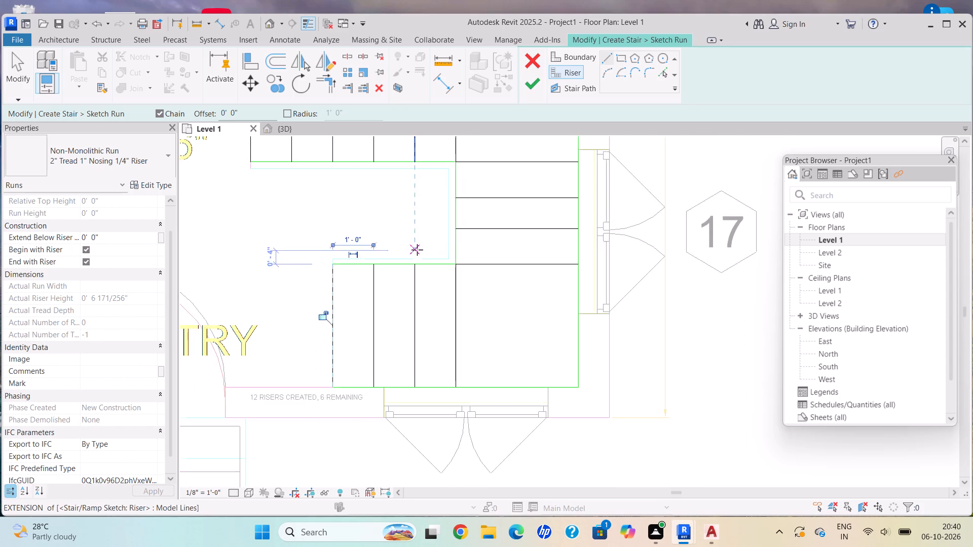
{"action": "scroll", "coordinate": [417, 250], "scroll_direction": "down", "scroll_amount": 3}
{"action": "scroll", "coordinate": [416, 246], "scroll_direction": "up", "scroll_amount": 1}
{"action": "middle_click_drag", "start_coordinate": [412, 239], "coordinate": [473, 328]}
{"action": "scroll", "coordinate": [473, 328], "scroll_direction": "down", "scroll_amount": 1}
{"action": "left_click", "coordinate": [583, 90]}
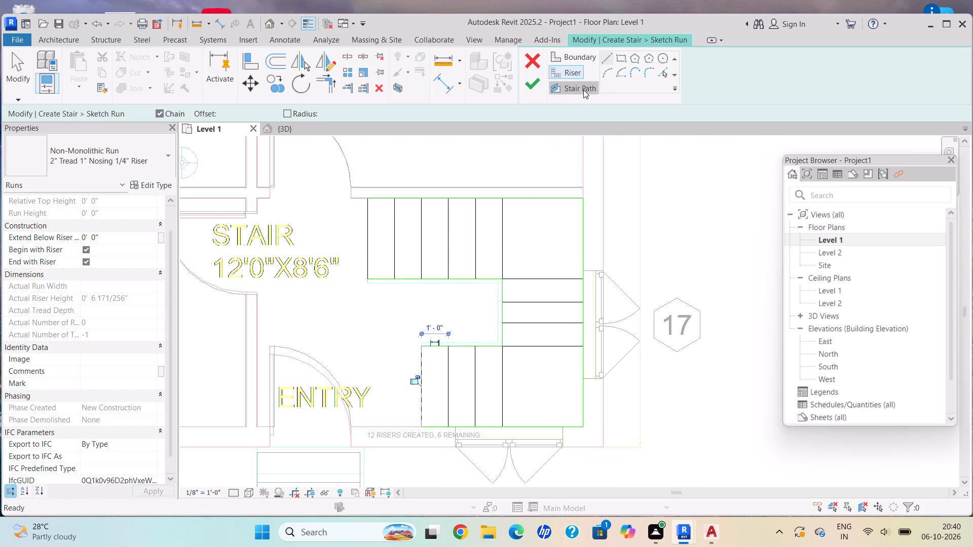
{"action": "left_click", "coordinate": [605, 57]}
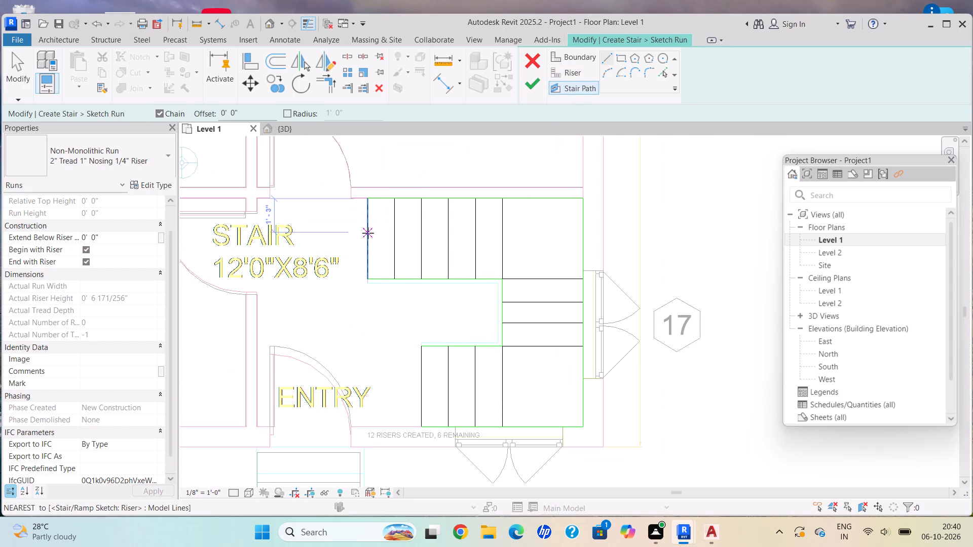
{"action": "left_click", "coordinate": [367, 237]}
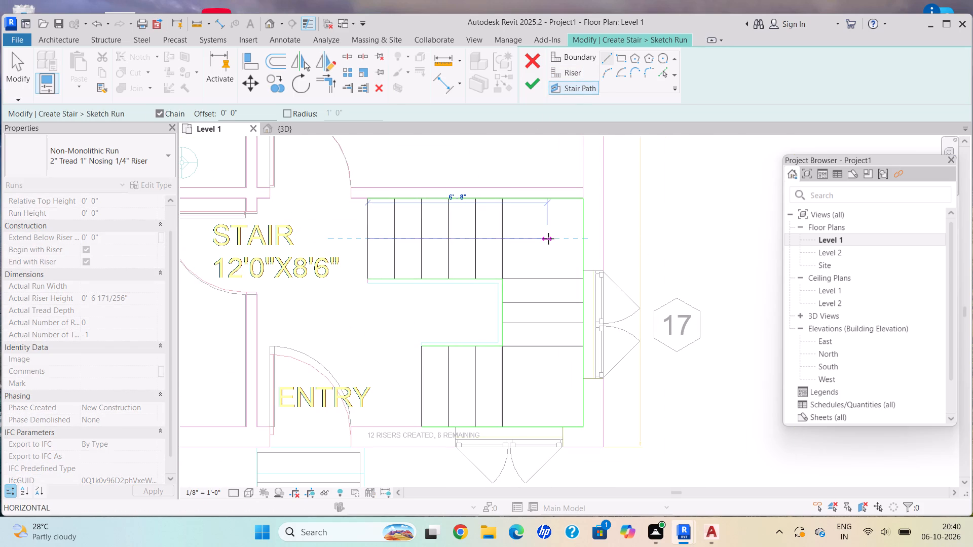
{"action": "left_click", "coordinate": [548, 239]}
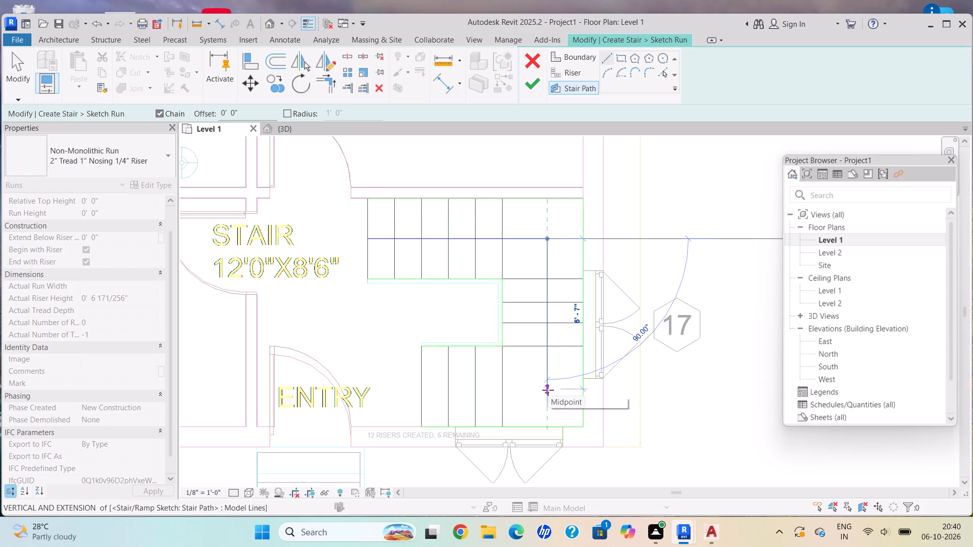
{"action": "left_click", "coordinate": [548, 390]}
{"action": "left_click", "coordinate": [421, 390]}
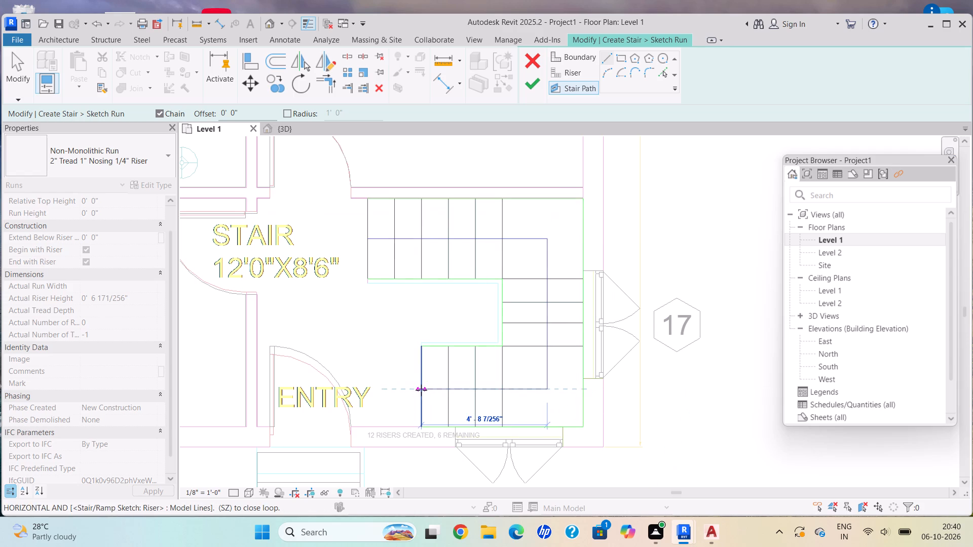
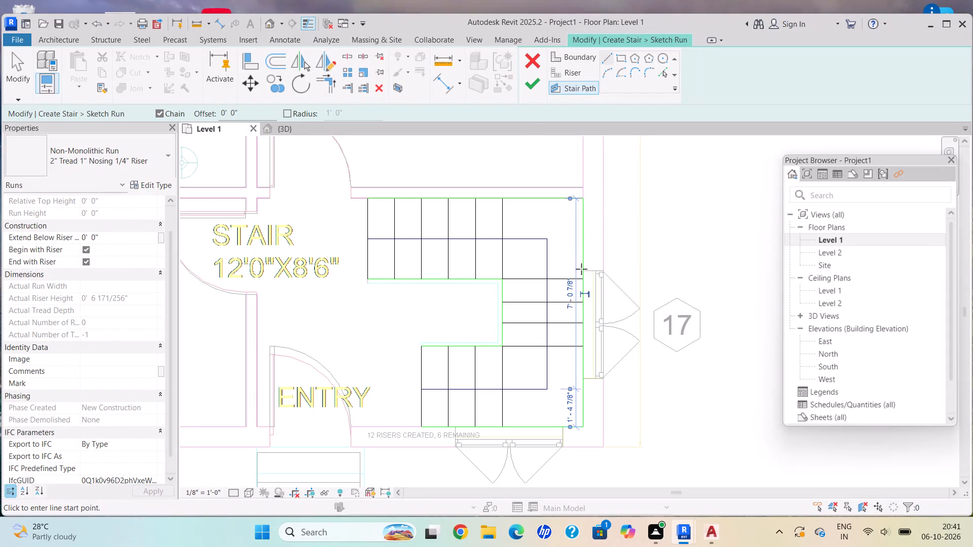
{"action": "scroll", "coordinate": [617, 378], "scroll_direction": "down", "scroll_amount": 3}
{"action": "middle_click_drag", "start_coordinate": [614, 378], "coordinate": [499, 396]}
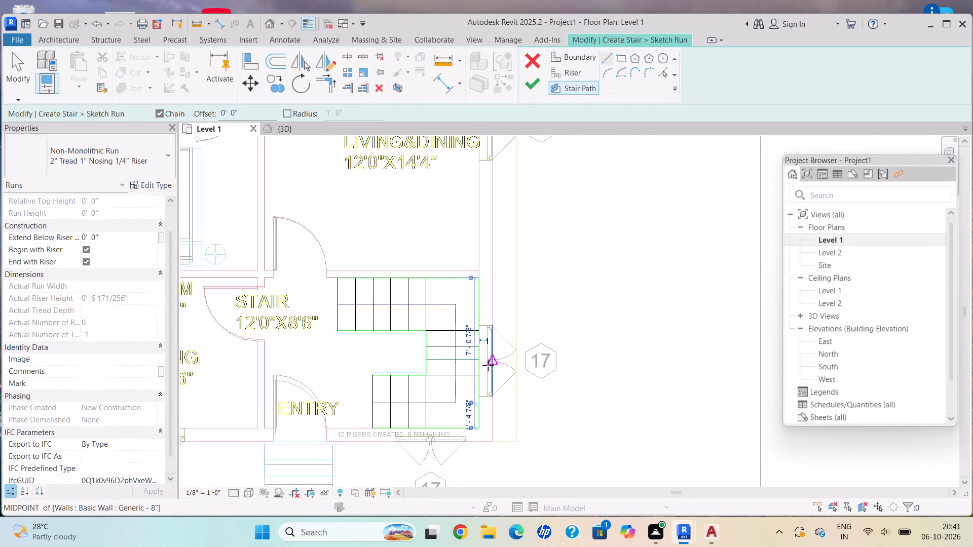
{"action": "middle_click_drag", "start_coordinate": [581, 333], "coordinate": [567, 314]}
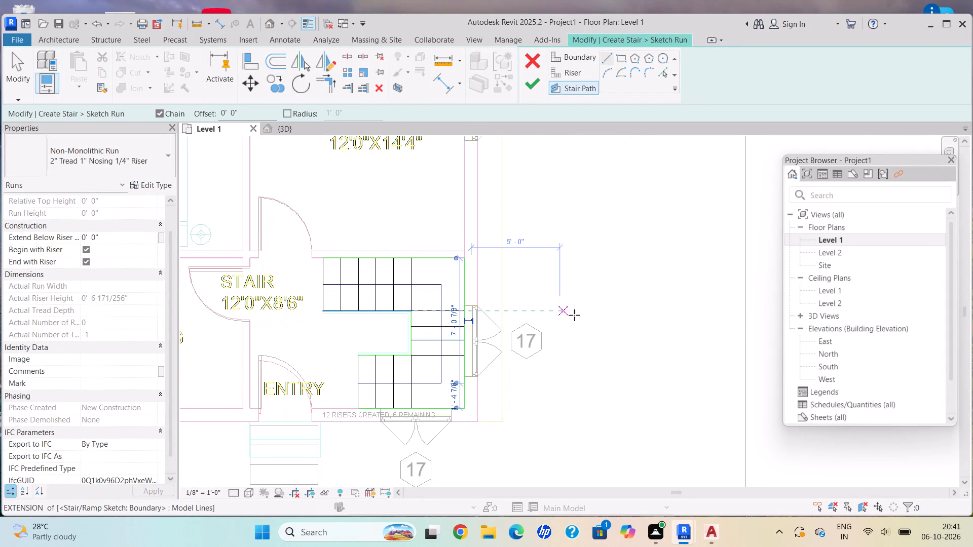
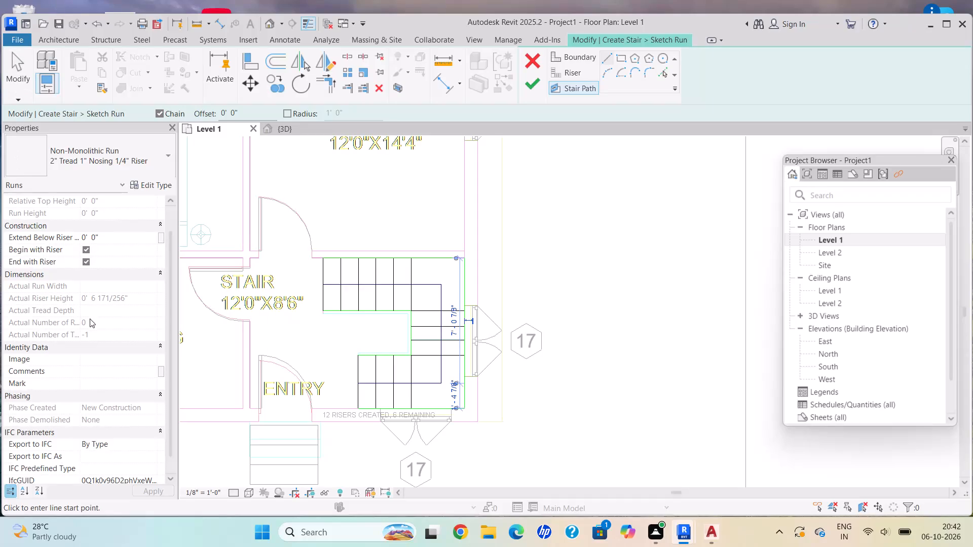
Finish the sketched U-shaped stair run beside the entry on the Level 1 plan.
{"action": "scroll", "coordinate": [0, 256], "scroll_direction": "down", "scroll_amount": 3}
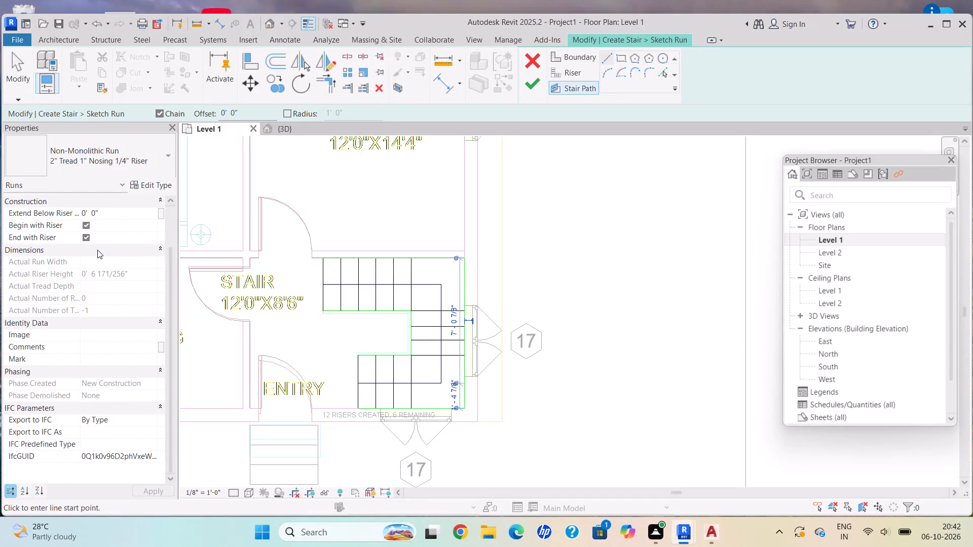
{"action": "middle_click_drag", "start_coordinate": [385, 320], "coordinate": [422, 380]}
{"action": "scroll", "coordinate": [427, 377], "scroll_direction": "down", "scroll_amount": 3}
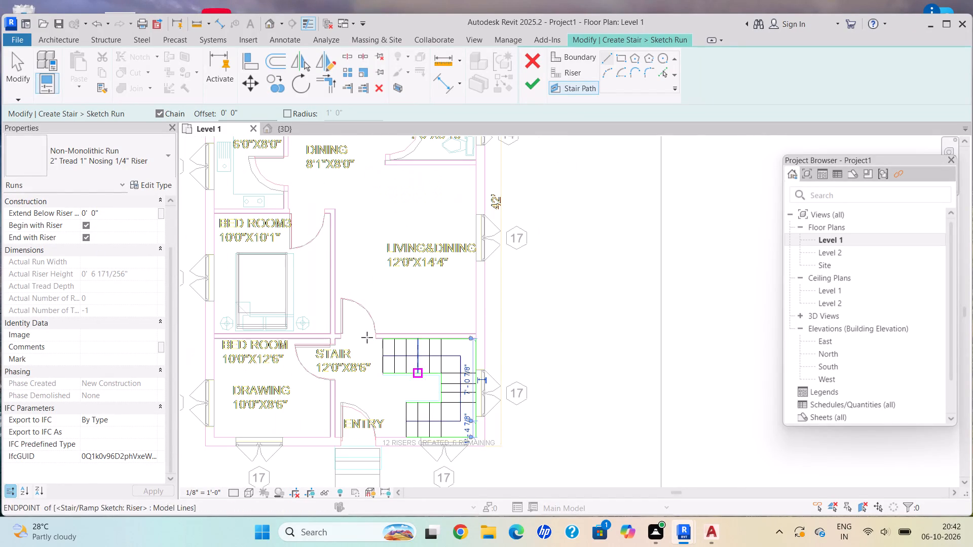
{"action": "scroll", "coordinate": [367, 337], "scroll_direction": "down", "scroll_amount": 2}
{"action": "scroll", "coordinate": [286, 299], "scroll_direction": "up", "scroll_amount": 2}
{"action": "middle_click_drag", "start_coordinate": [371, 376], "coordinate": [407, 345]}
{"action": "scroll", "coordinate": [437, 422], "scroll_direction": "down", "scroll_amount": 1}
{"action": "scroll", "coordinate": [436, 422], "scroll_direction": "up", "scroll_amount": 4}
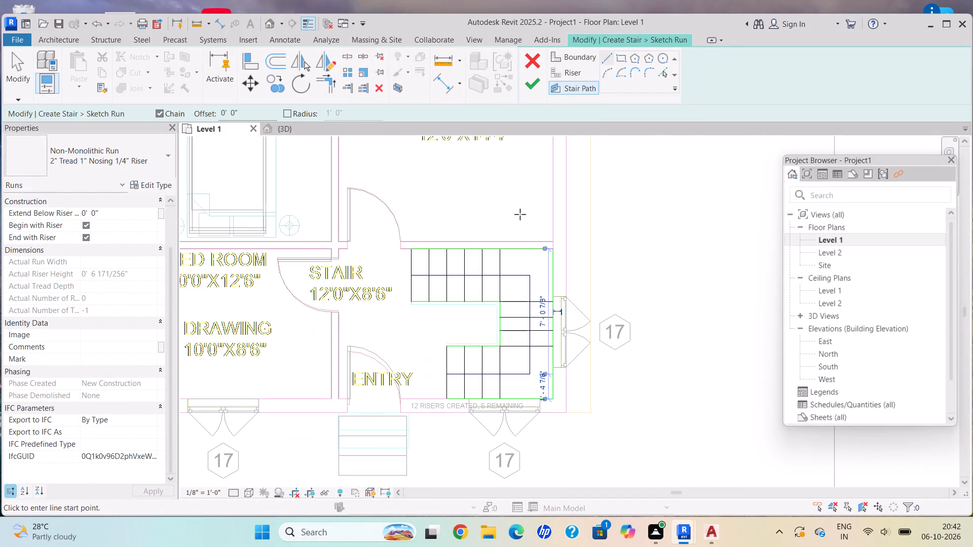
{"action": "scroll", "coordinate": [533, 194], "scroll_direction": "up", "scroll_amount": 1}
{"action": "scroll", "coordinate": [507, 241], "scroll_direction": "down", "scroll_amount": 1}
{"action": "scroll", "coordinate": [507, 241], "scroll_direction": "up", "scroll_amount": 1}
{"action": "scroll", "coordinate": [507, 241], "scroll_direction": "down", "scroll_amount": 2}
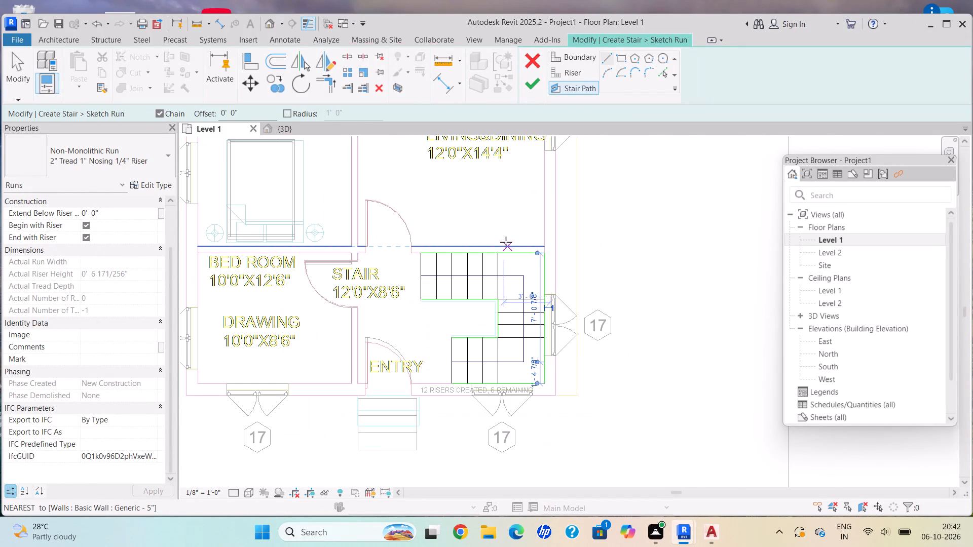
{"action": "middle_click_drag", "start_coordinate": [488, 240], "coordinate": [399, 291]}
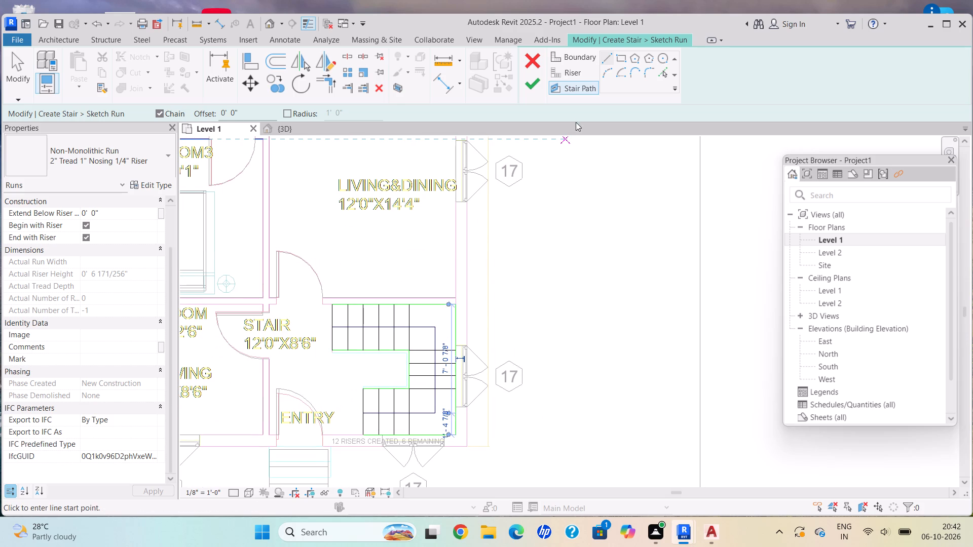
{"action": "left_click", "coordinate": [533, 86]}
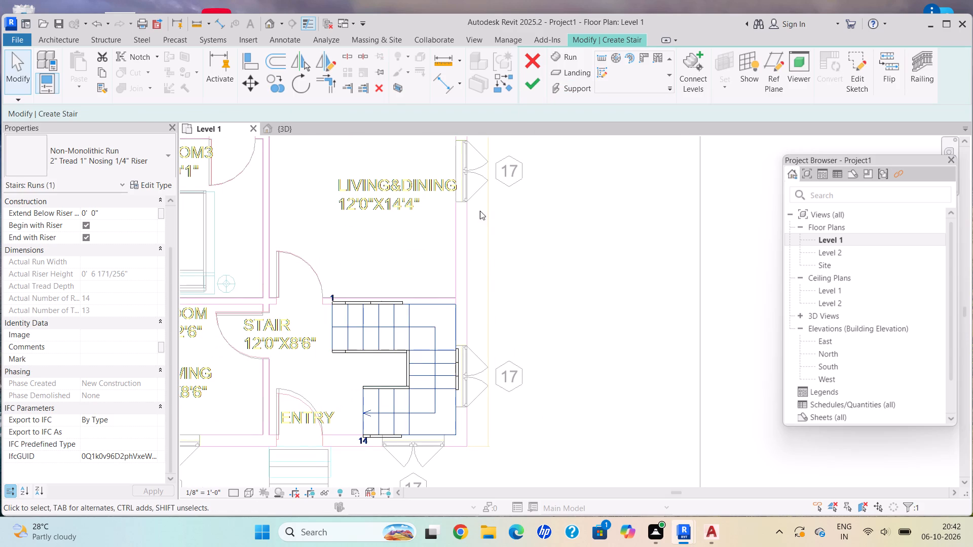
Examine the sketched stair run within the house, on the Level 1 plan and in the 3D view.
{"action": "scroll", "coordinate": [444, 328], "scroll_direction": "down", "scroll_amount": 1}
{"action": "scroll", "coordinate": [443, 329], "scroll_direction": "up", "scroll_amount": 1}
{"action": "scroll", "coordinate": [443, 329], "scroll_direction": "down", "scroll_amount": 2}
{"action": "scroll", "coordinate": [294, 214], "scroll_direction": "down", "scroll_amount": 3}
{"action": "scroll", "coordinate": [294, 214], "scroll_direction": "up", "scroll_amount": 1}
{"action": "scroll", "coordinate": [294, 214], "scroll_direction": "down", "scroll_amount": 1}
{"action": "middle_click_drag", "start_coordinate": [289, 206], "coordinate": [376, 311]}
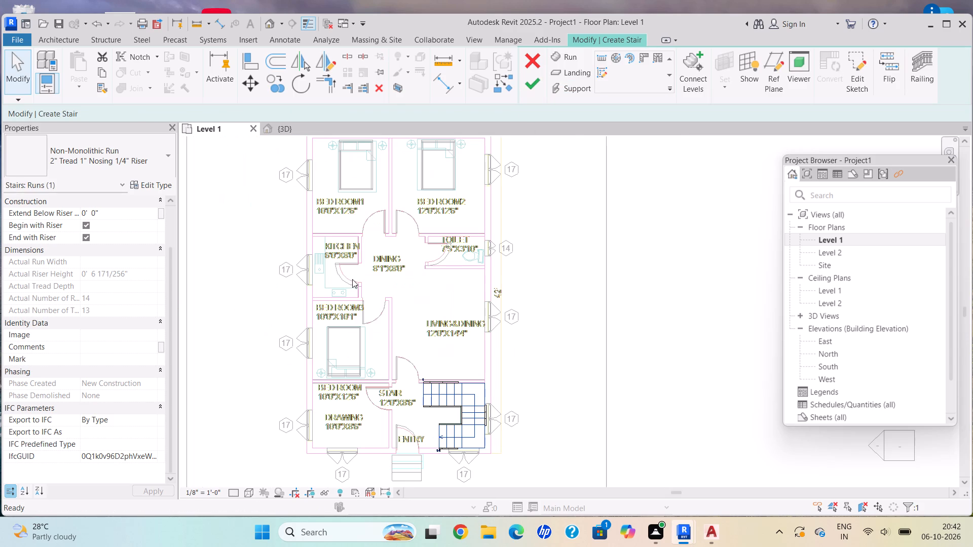
{"action": "scroll", "coordinate": [319, 312], "scroll_direction": "down", "scroll_amount": 1}
{"action": "scroll", "coordinate": [352, 299], "scroll_direction": "up", "scroll_amount": 2}
{"action": "left_click", "coordinate": [292, 128]}
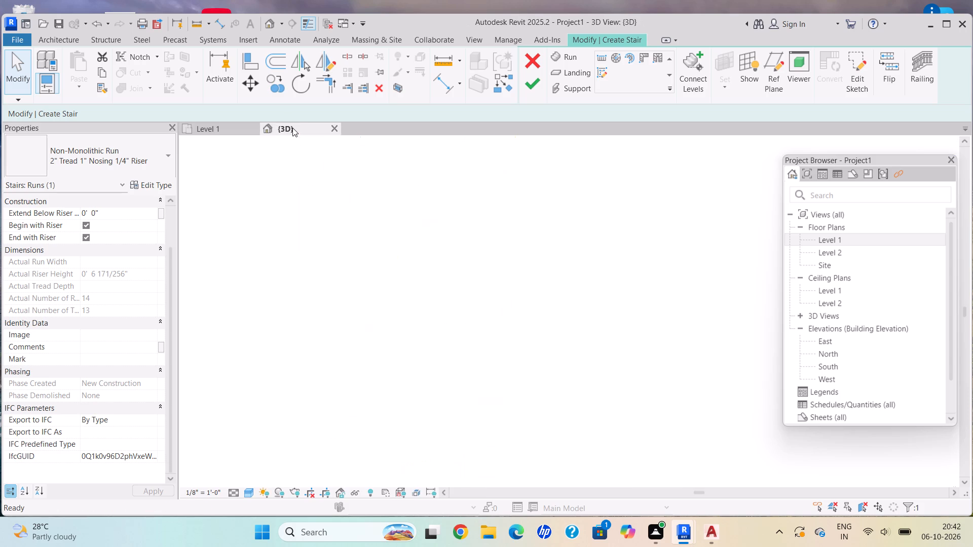
{"action": "scroll", "coordinate": [339, 376], "scroll_direction": "up", "scroll_amount": 4}
{"action": "scroll", "coordinate": [415, 376], "scroll_direction": "down", "scroll_amount": 1}
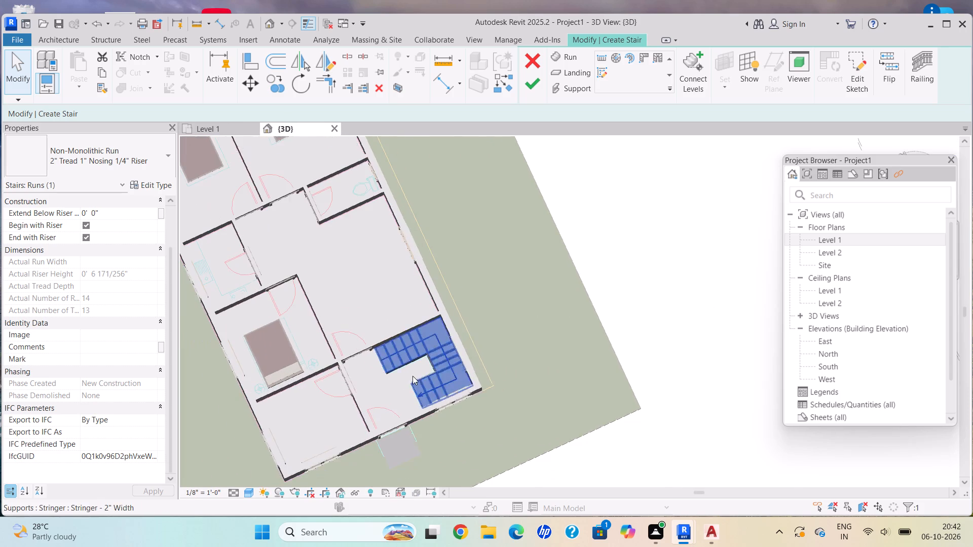
{"action": "middle_click_drag", "start_coordinate": [412, 376], "coordinate": [436, 343]}
{"action": "left_click", "coordinate": [209, 130]}
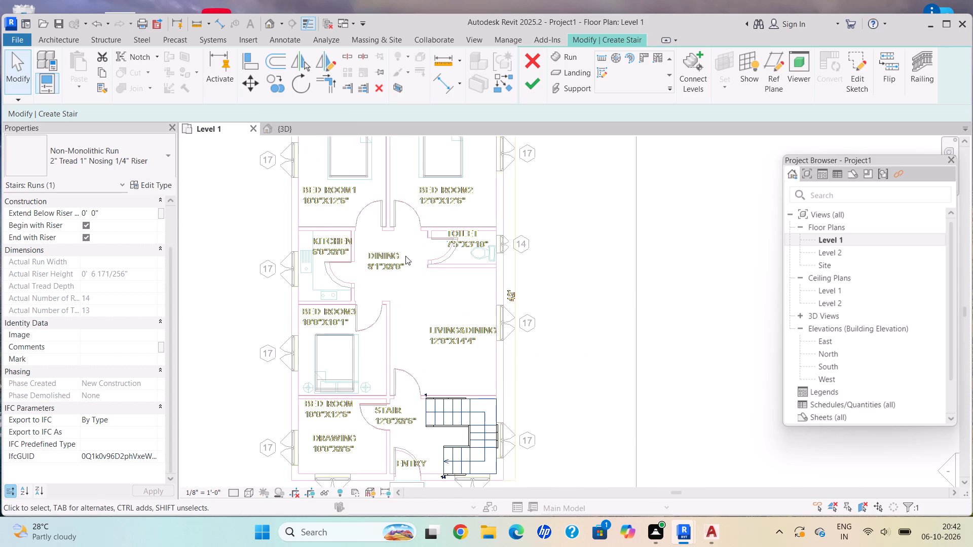
Inspect the stair's flights, stringers and fit against the surrounding walls and windows on the Level 1 plan and in 3D.
{"action": "scroll", "coordinate": [407, 258], "scroll_direction": "down", "scroll_amount": 3}
{"action": "scroll", "coordinate": [466, 403], "scroll_direction": "up", "scroll_amount": 10}
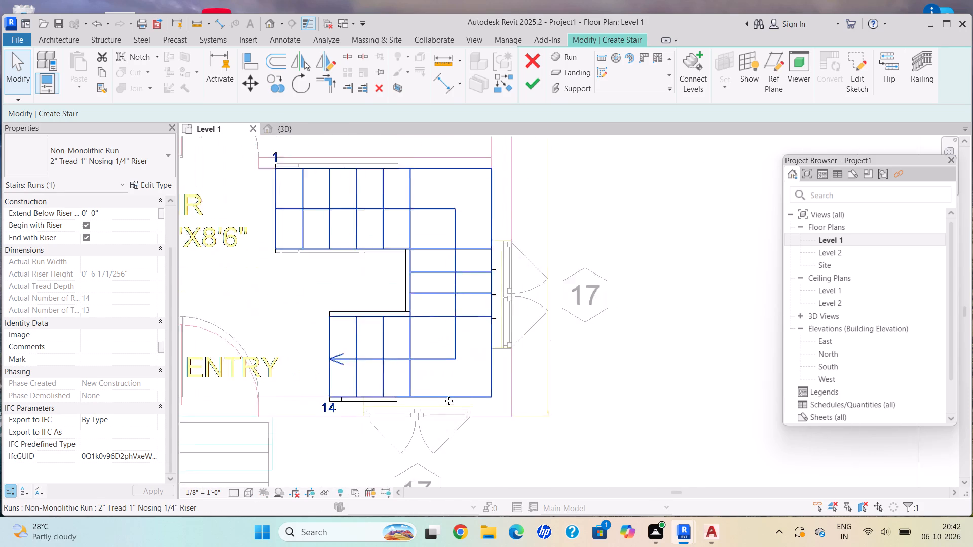
{"action": "scroll", "coordinate": [448, 401], "scroll_direction": "up", "scroll_amount": 2}
{"action": "scroll", "coordinate": [394, 403], "scroll_direction": "up", "scroll_amount": 5}
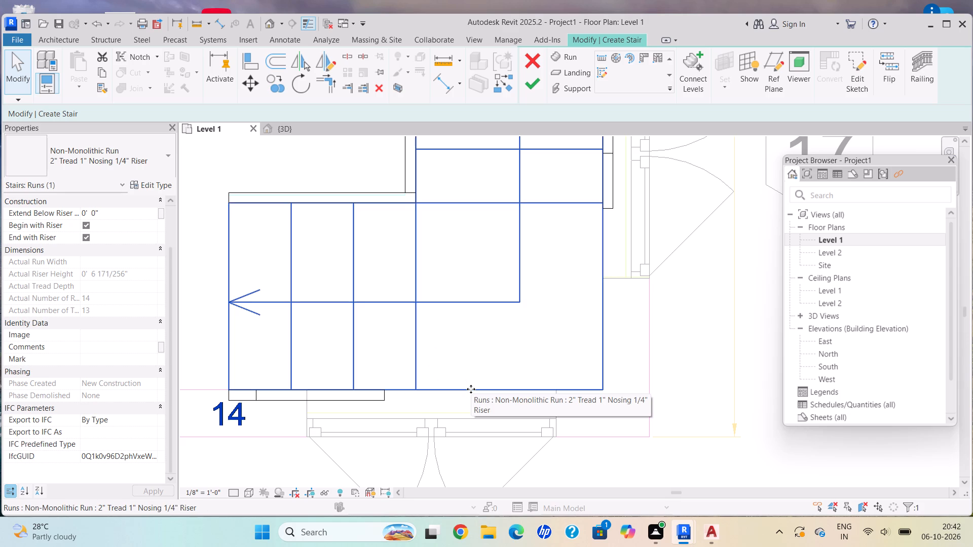
{"action": "scroll", "coordinate": [470, 388], "scroll_direction": "down", "scroll_amount": 8}
{"action": "middle_click_drag", "start_coordinate": [470, 389], "coordinate": [360, 432]}
{"action": "scroll", "coordinate": [470, 389], "scroll_direction": "up", "scroll_amount": 1}
{"action": "scroll", "coordinate": [328, 428], "scroll_direction": "up", "scroll_amount": 4}
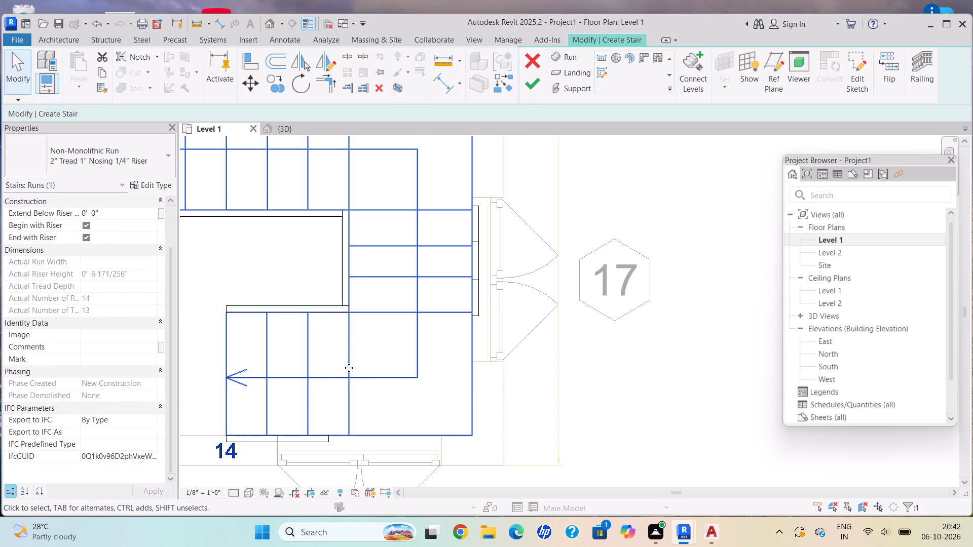
{"action": "key", "text": "Escape"}
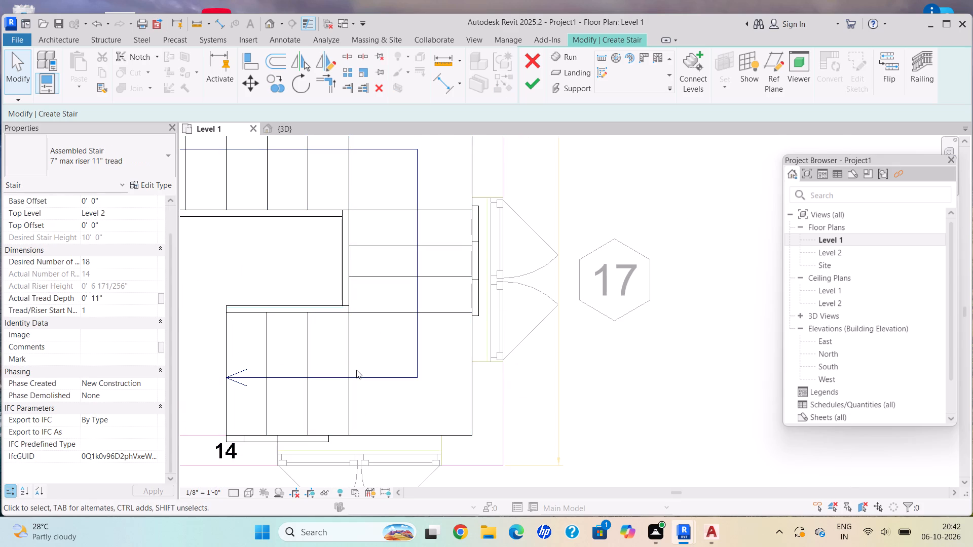
{"action": "scroll", "coordinate": [465, 335], "scroll_direction": "down", "scroll_amount": 6}
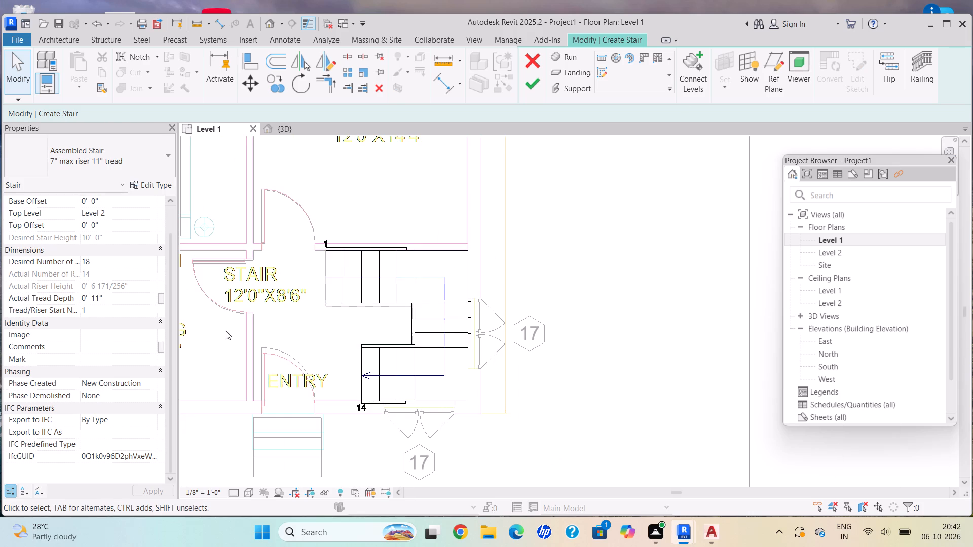
{"action": "scroll", "coordinate": [419, 341], "scroll_direction": "down", "scroll_amount": 2}
{"action": "middle_click_drag", "start_coordinate": [396, 339], "coordinate": [341, 324]}
{"action": "scroll", "coordinate": [389, 377], "scroll_direction": "up", "scroll_amount": 2}
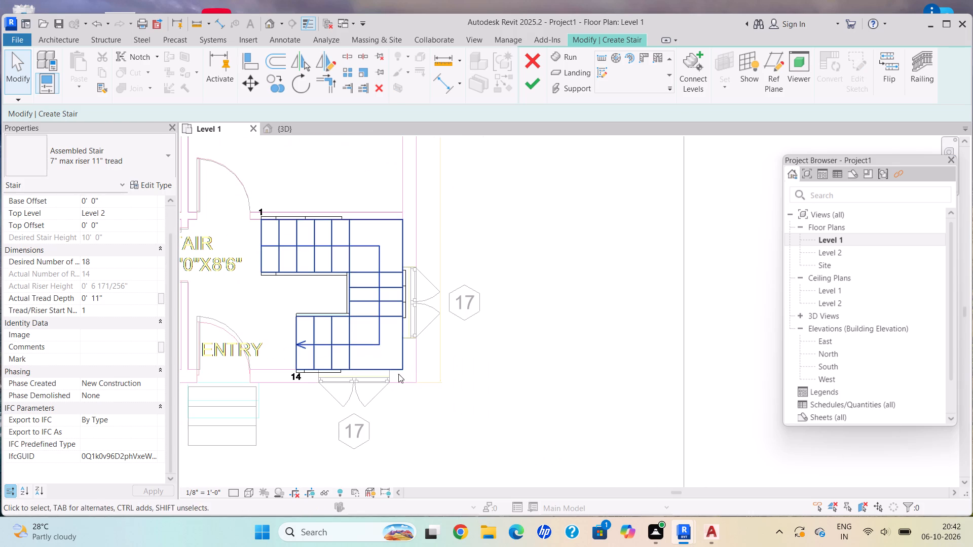
{"action": "scroll", "coordinate": [360, 360], "scroll_direction": "up", "scroll_amount": 4}
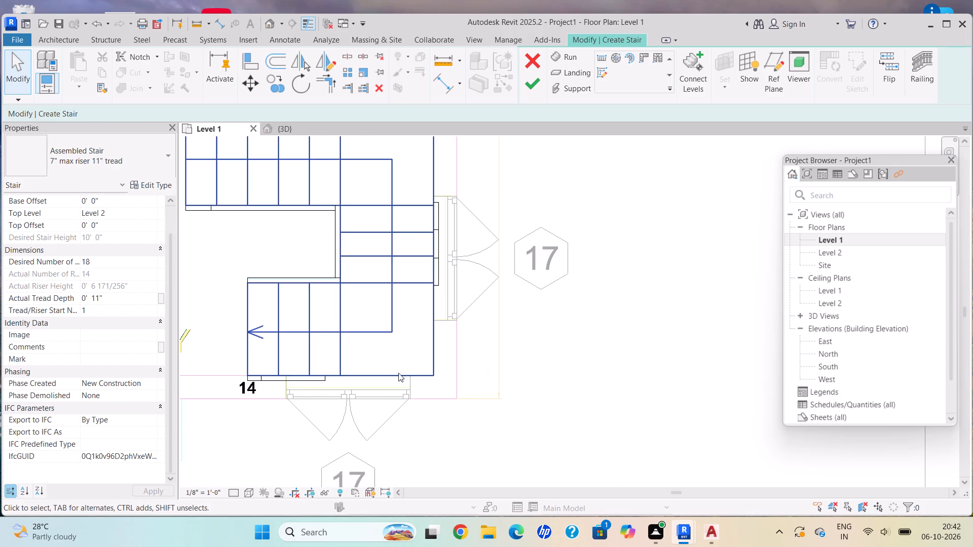
{"action": "scroll", "coordinate": [429, 368], "scroll_direction": "down", "scroll_amount": 3}
{"action": "scroll", "coordinate": [397, 275], "scroll_direction": "down", "scroll_amount": 2}
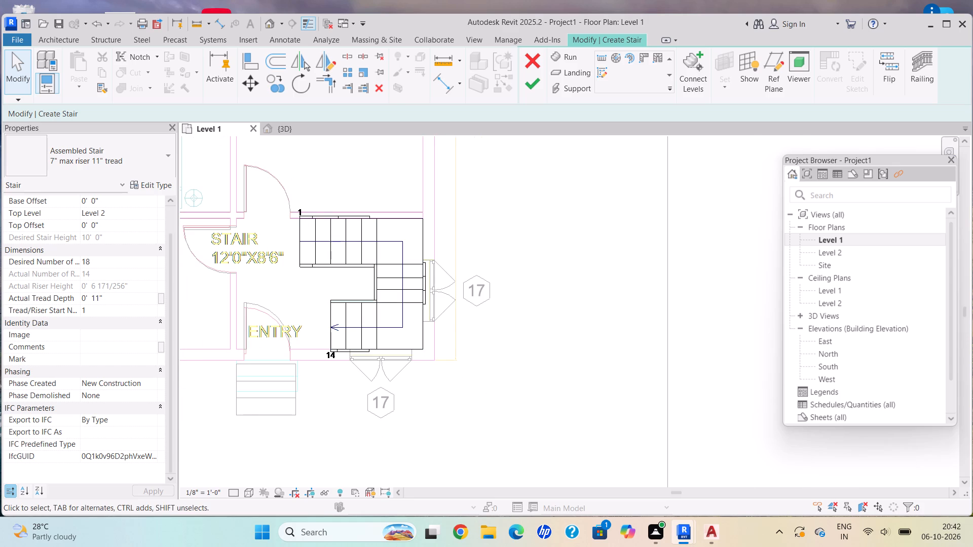
{"action": "scroll", "coordinate": [392, 247], "scroll_direction": "down", "scroll_amount": 1}
{"action": "scroll", "coordinate": [392, 247], "scroll_direction": "up", "scroll_amount": 1}
{"action": "scroll", "coordinate": [361, 252], "scroll_direction": "down", "scroll_amount": 1}
{"action": "middle_click_drag", "start_coordinate": [319, 255], "coordinate": [377, 325]}
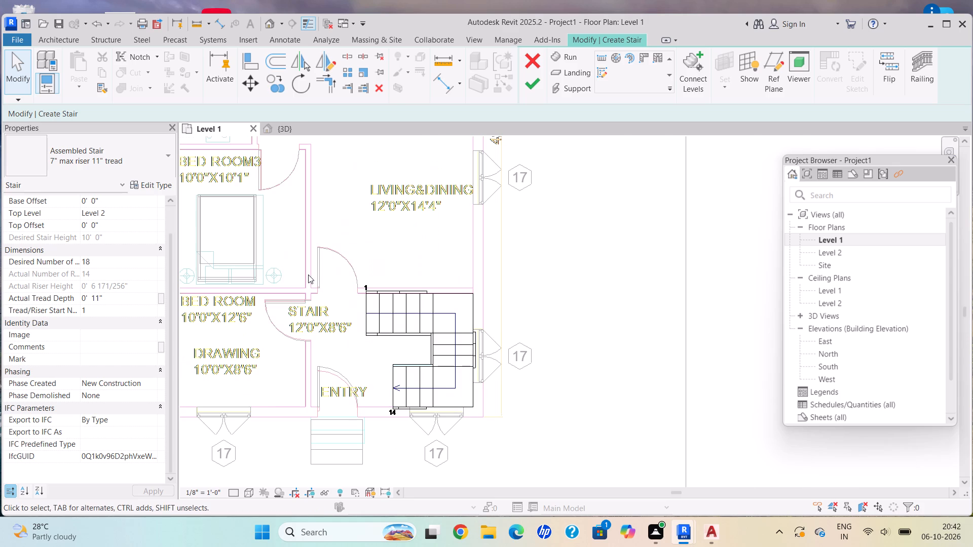
{"action": "middle_click_drag", "start_coordinate": [305, 272], "coordinate": [301, 328]}
{"action": "scroll", "coordinate": [297, 325], "scroll_direction": "down", "scroll_amount": 3}
{"action": "middle_click_drag", "start_coordinate": [296, 325], "coordinate": [310, 301]}
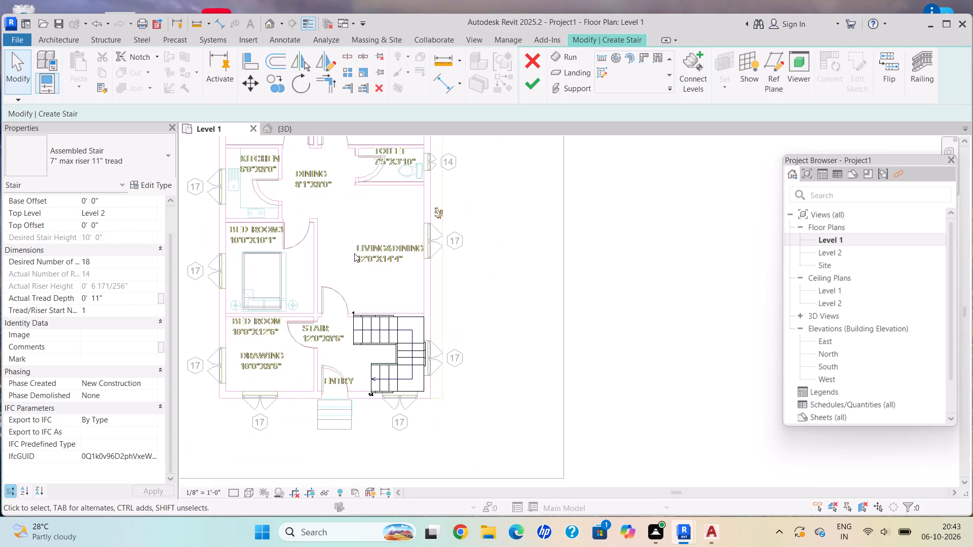
{"action": "scroll", "coordinate": [442, 259], "scroll_direction": "up", "scroll_amount": 6}
{"action": "scroll", "coordinate": [332, 257], "scroll_direction": "down", "scroll_amount": 3}
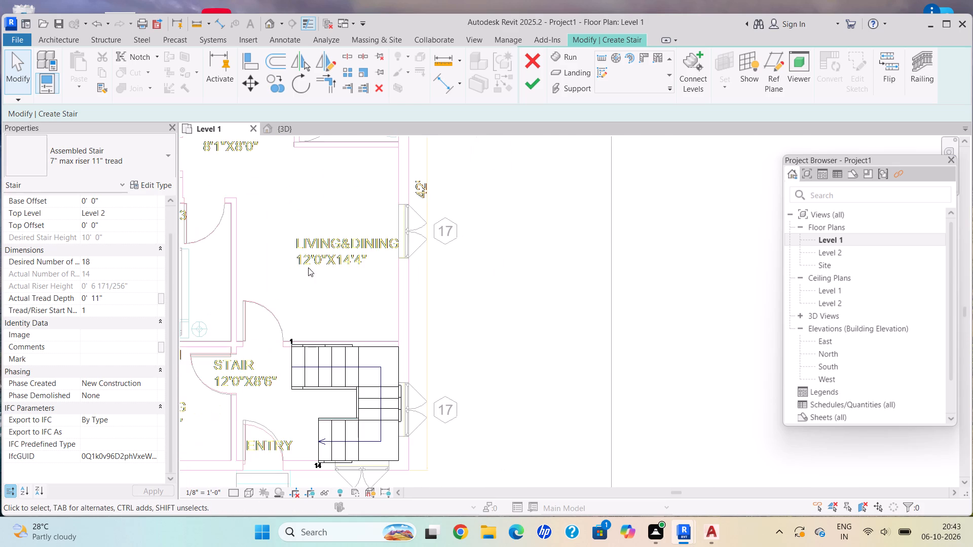
{"action": "scroll", "coordinate": [308, 267], "scroll_direction": "up", "scroll_amount": 6}
{"action": "scroll", "coordinate": [315, 263], "scroll_direction": "down", "scroll_amount": 1}
{"action": "scroll", "coordinate": [330, 251], "scroll_direction": "up", "scroll_amount": 1}
{"action": "scroll", "coordinate": [363, 249], "scroll_direction": "down", "scroll_amount": 3}
{"action": "middle_click_drag", "start_coordinate": [381, 264], "coordinate": [399, 281]}
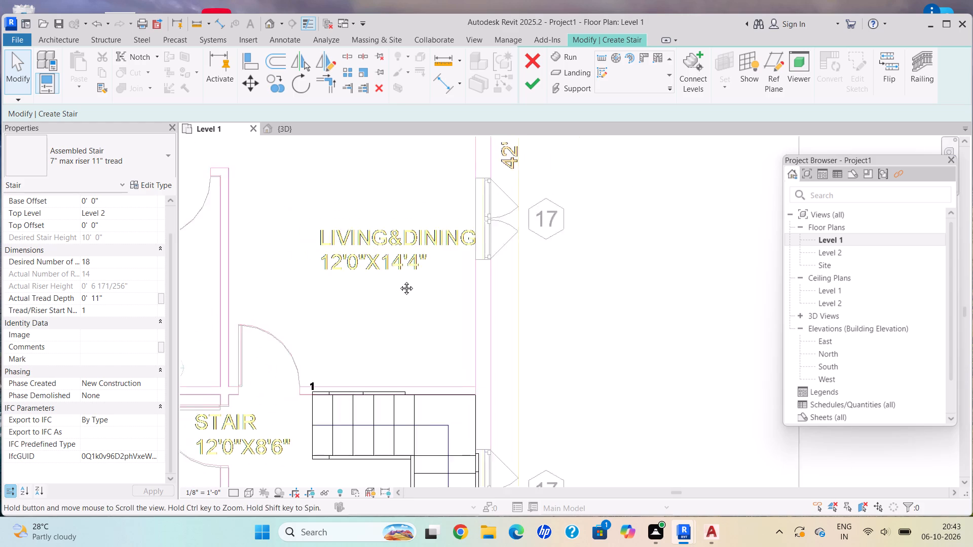
{"action": "middle_click_drag", "start_coordinate": [399, 281], "coordinate": [406, 293]}
{"action": "scroll", "coordinate": [402, 288], "scroll_direction": "up", "scroll_amount": 1}
{"action": "scroll", "coordinate": [397, 282], "scroll_direction": "down", "scroll_amount": 1}
{"action": "scroll", "coordinate": [397, 282], "scroll_direction": "up", "scroll_amount": 1}
{"action": "scroll", "coordinate": [397, 282], "scroll_direction": "down", "scroll_amount": 1}
{"action": "middle_click_drag", "start_coordinate": [399, 284], "coordinate": [413, 303]}
{"action": "scroll", "coordinate": [360, 247], "scroll_direction": "down", "scroll_amount": 1}
{"action": "middle_click_drag", "start_coordinate": [360, 247], "coordinate": [366, 259]}
{"action": "scroll", "coordinate": [372, 263], "scroll_direction": "down", "scroll_amount": 3}
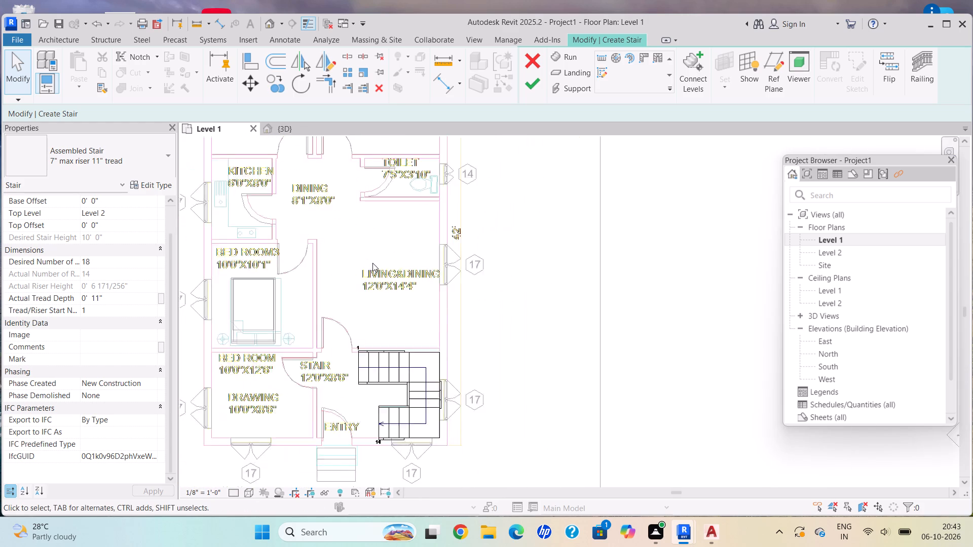
{"action": "scroll", "coordinate": [372, 263], "scroll_direction": "down", "scroll_amount": 2}
{"action": "middle_click", "coordinate": [375, 268]}
{"action": "scroll", "coordinate": [375, 268], "scroll_direction": "up", "scroll_amount": 1}
{"action": "scroll", "coordinate": [374, 244], "scroll_direction": "down", "scroll_amount": 3}
{"action": "middle_click_drag", "start_coordinate": [374, 244], "coordinate": [383, 280]}
{"action": "scroll", "coordinate": [390, 244], "scroll_direction": "up", "scroll_amount": 1}
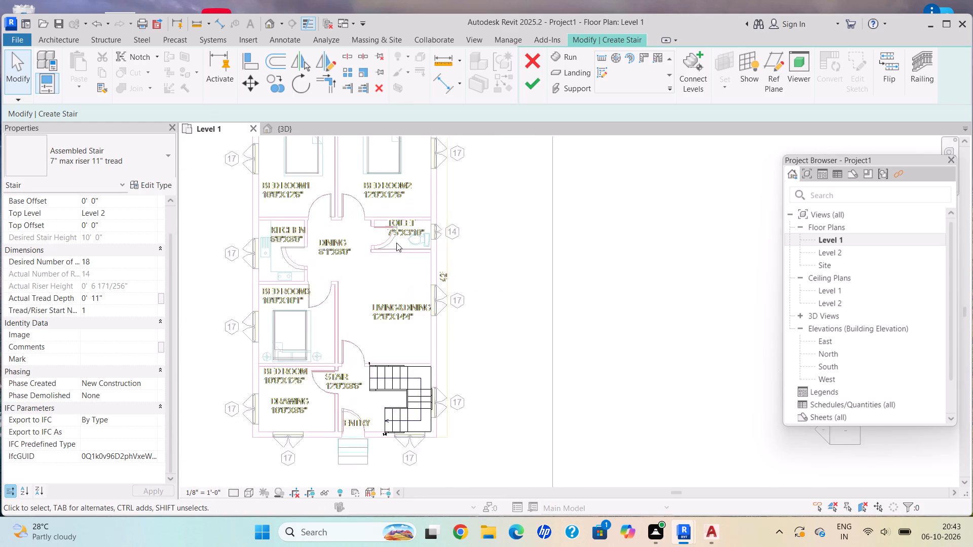
{"action": "scroll", "coordinate": [396, 243], "scroll_direction": "up", "scroll_amount": 1}
{"action": "scroll", "coordinate": [433, 234], "scroll_direction": "down", "scroll_amount": 1}
{"action": "scroll", "coordinate": [433, 234], "scroll_direction": "up", "scroll_amount": 1}
{"action": "left_click", "coordinate": [294, 123]}
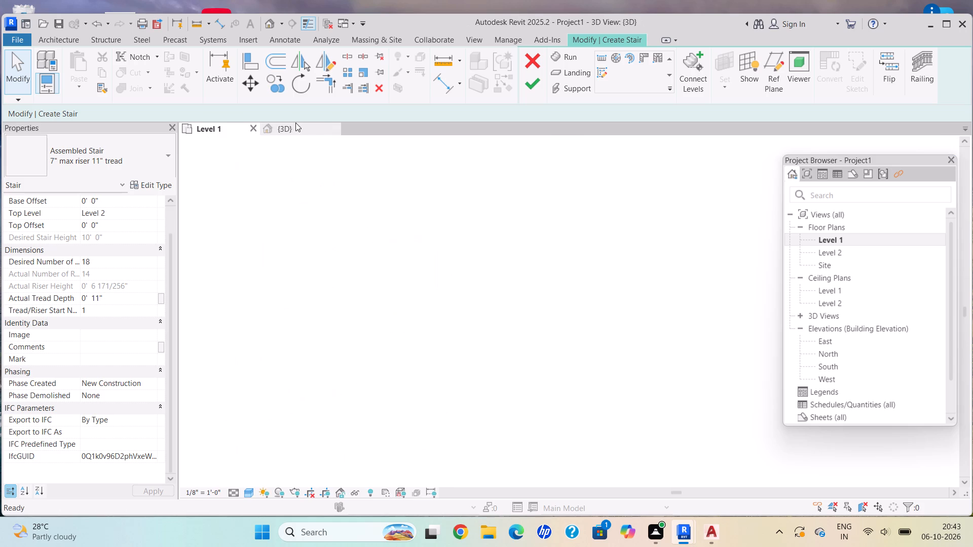
{"action": "middle_click_drag", "start_coordinate": [353, 190], "coordinate": [412, 308]}
{"action": "middle_click_drag", "start_coordinate": [396, 288], "coordinate": [386, 211]}
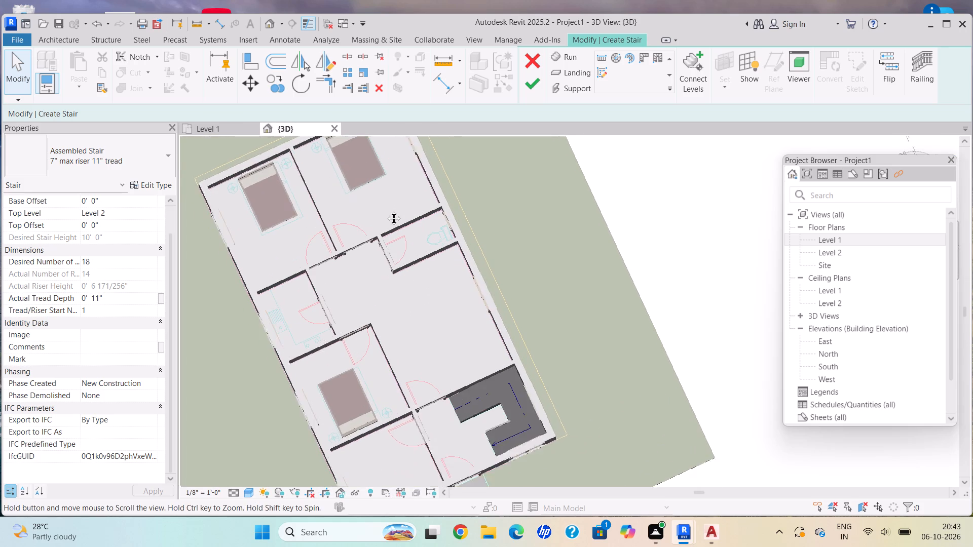
{"action": "middle_click_drag", "start_coordinate": [386, 211], "coordinate": [383, 199]}
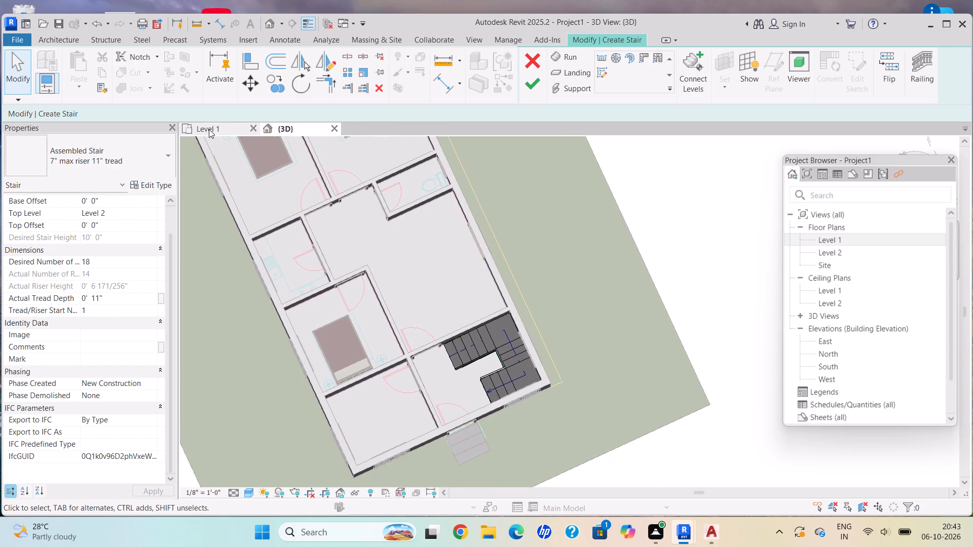
Return to the Level 1 plan and finish the stair, leaving stair creation mode.
{"action": "left_click", "coordinate": [209, 129]}
{"action": "left_click", "coordinate": [64, 42]}
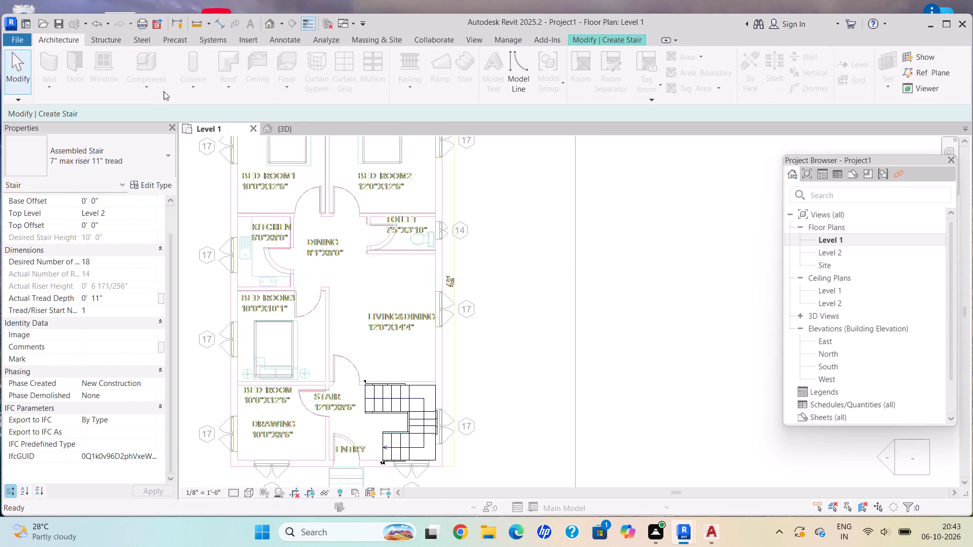
{"action": "left_click", "coordinate": [614, 40]}
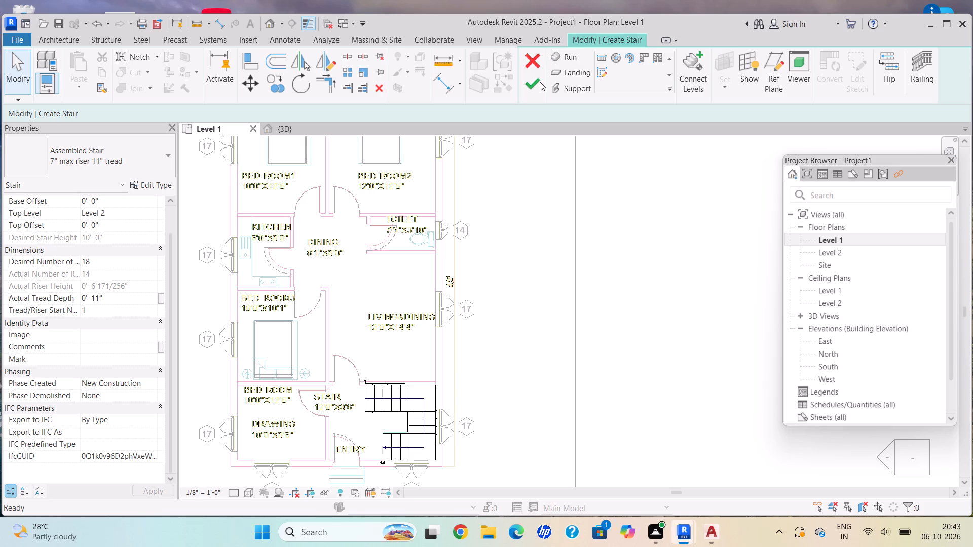
{"action": "left_click", "coordinate": [535, 84]}
{"action": "middle_click", "coordinate": [475, 265]}
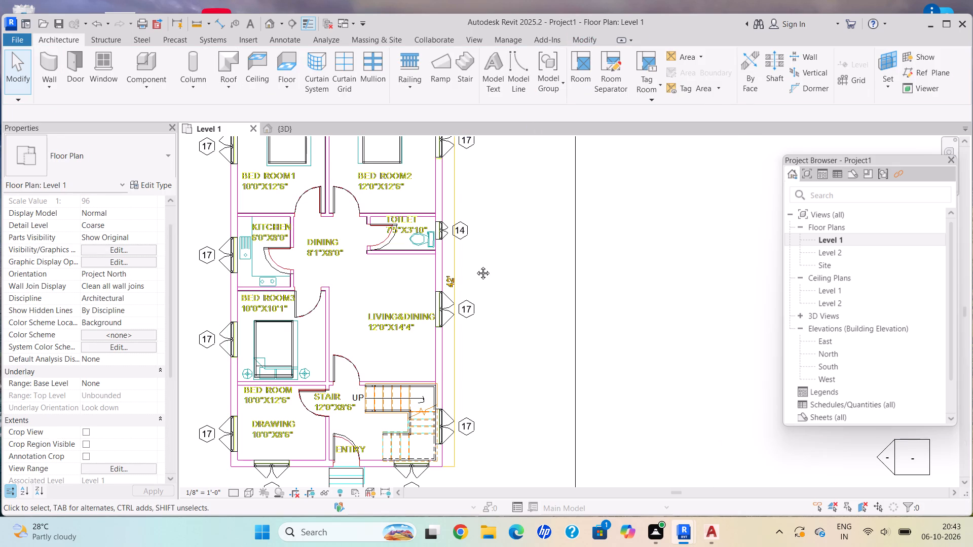
Load the Modern_Toilet_7747 family from the wash basin folder of the SHUBHAM CITY library for component placement.
{"action": "left_click", "coordinate": [150, 86]}
{"action": "left_click", "coordinate": [178, 105]}
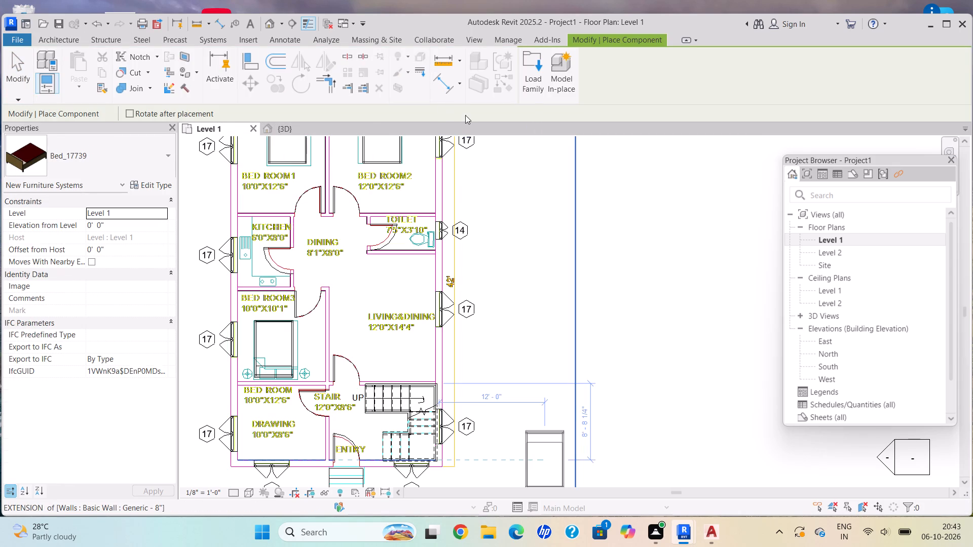
{"action": "left_click", "coordinate": [527, 89]}
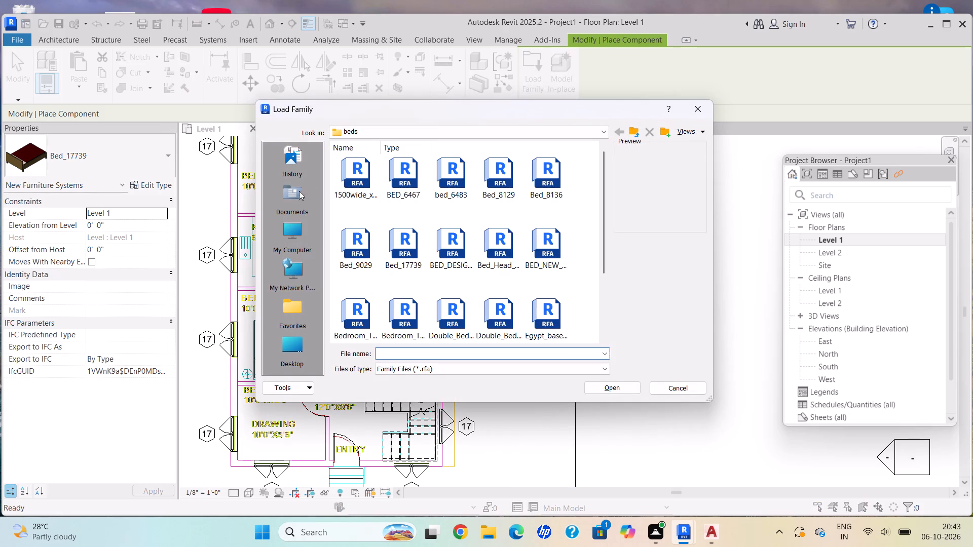
{"action": "double_click", "coordinate": [299, 200]}
{"action": "double_click", "coordinate": [540, 272]}
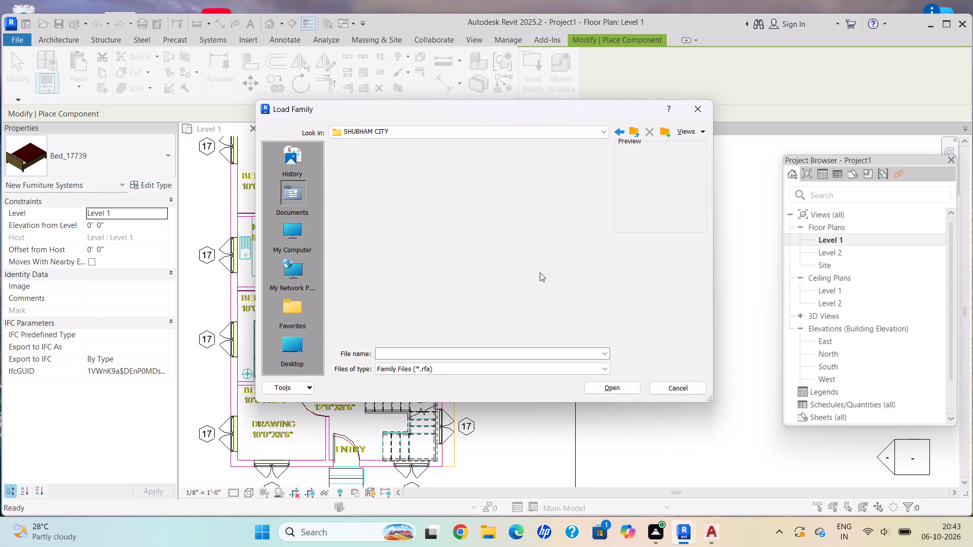
{"action": "scroll", "coordinate": [545, 300], "scroll_direction": "down", "scroll_amount": 1}
{"action": "scroll", "coordinate": [545, 300], "scroll_direction": "up", "scroll_amount": 1}
{"action": "scroll", "coordinate": [545, 300], "scroll_direction": "down", "scroll_amount": 5}
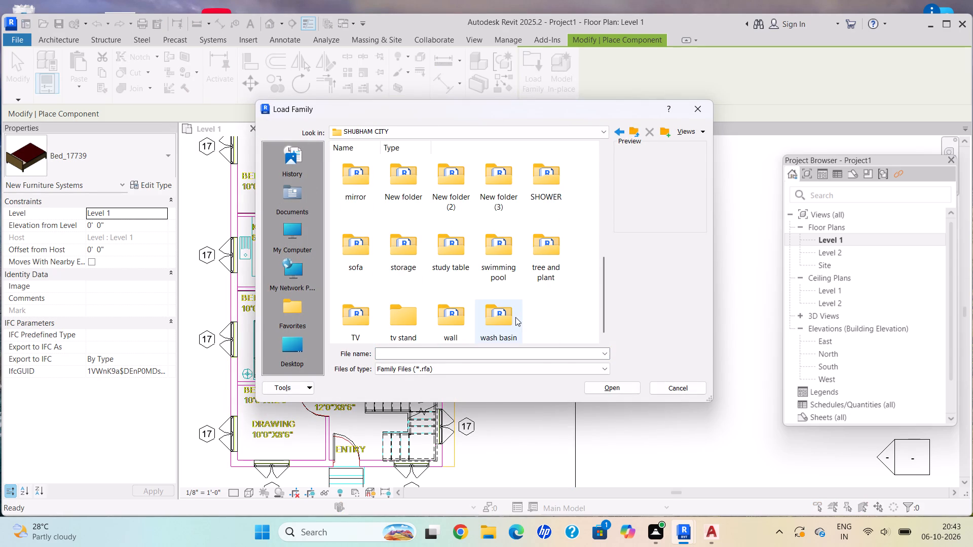
{"action": "double_click", "coordinate": [502, 318]}
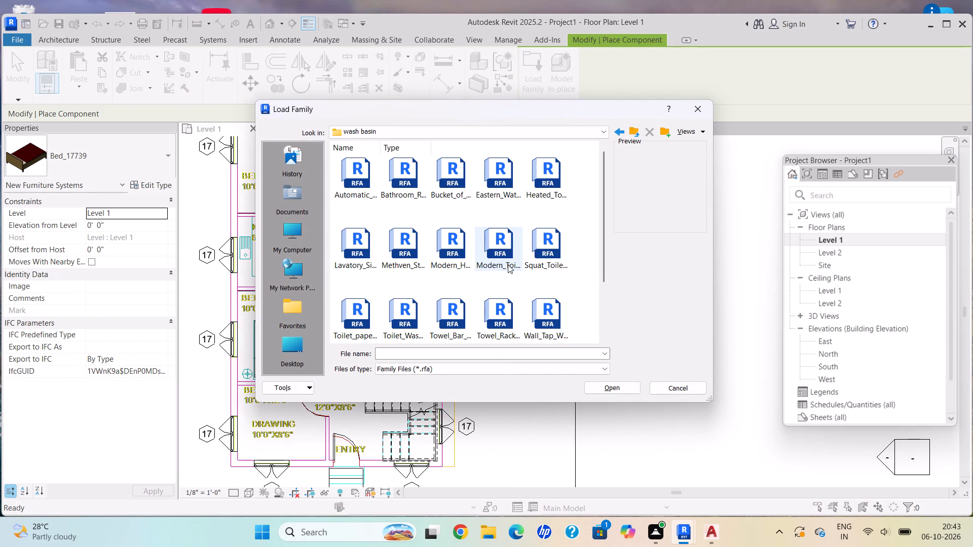
{"action": "left_click", "coordinate": [508, 264]}
{"action": "left_click", "coordinate": [607, 387]}
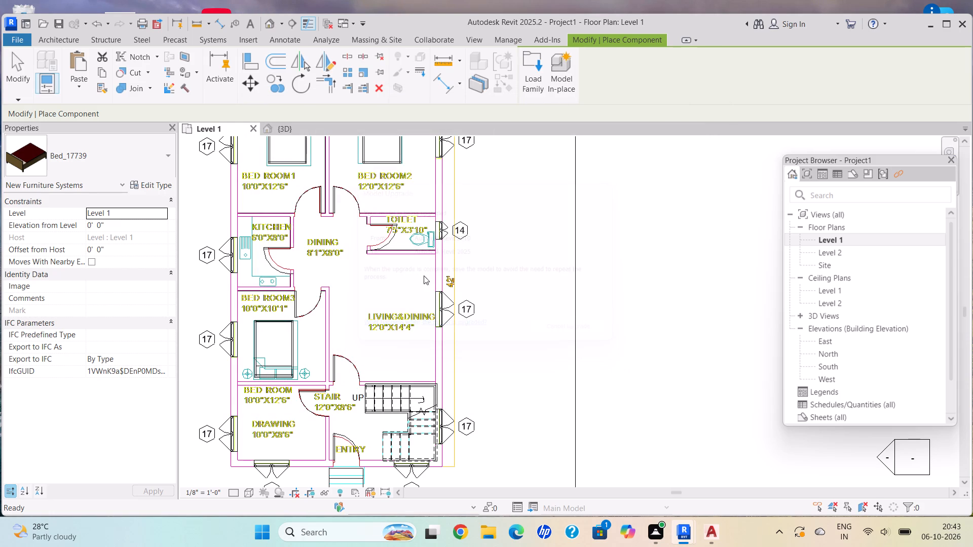
Place the toilet over its CAD symbol in the TOILET room, rotated with its tank toward the exterior wall, about 1'-9" from that wall.
{"action": "scroll", "coordinate": [397, 230], "scroll_direction": "up", "scroll_amount": 9}
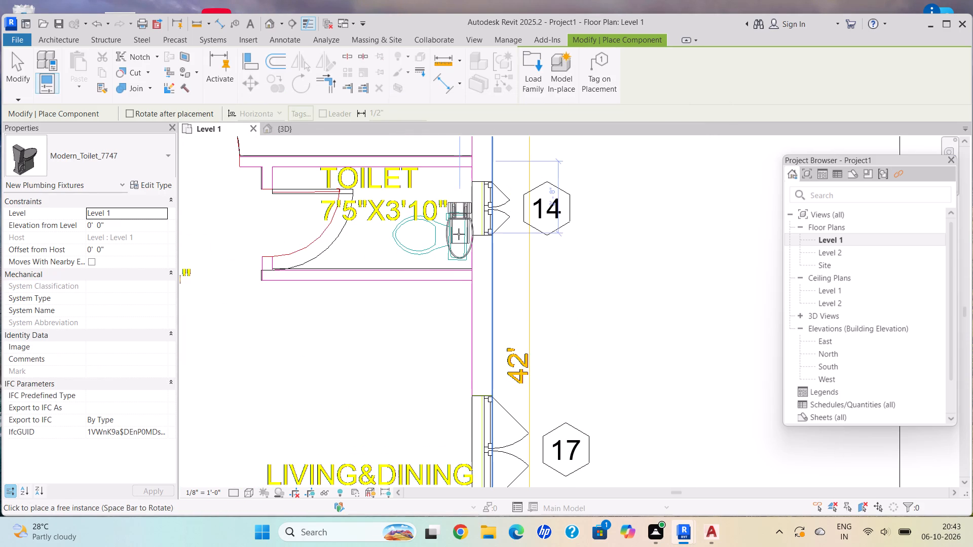
{"action": "key", "text": "space"}
{"action": "key", "text": "space"}
{"action": "key", "text": "space"}
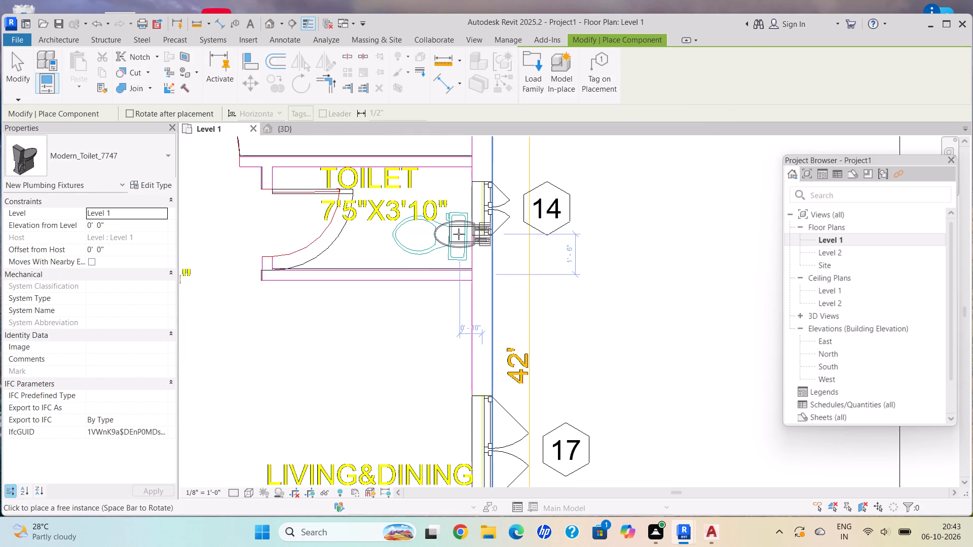
{"action": "left_click", "coordinate": [431, 235]}
Examine the placed toilet against its CAD symbol, the window and the neighbouring rooms on the Level 1 plan.
{"action": "scroll", "coordinate": [380, 335], "scroll_direction": "down", "scroll_amount": 2}
{"action": "scroll", "coordinate": [380, 335], "scroll_direction": "up", "scroll_amount": 1}
{"action": "scroll", "coordinate": [380, 335], "scroll_direction": "down", "scroll_amount": 1}
{"action": "scroll", "coordinate": [380, 335], "scroll_direction": "up", "scroll_amount": 1}
{"action": "scroll", "coordinate": [380, 335], "scroll_direction": "down", "scroll_amount": 2}
{"action": "middle_click_drag", "start_coordinate": [352, 299], "coordinate": [373, 379]}
{"action": "scroll", "coordinate": [346, 339], "scroll_direction": "down", "scroll_amount": 2}
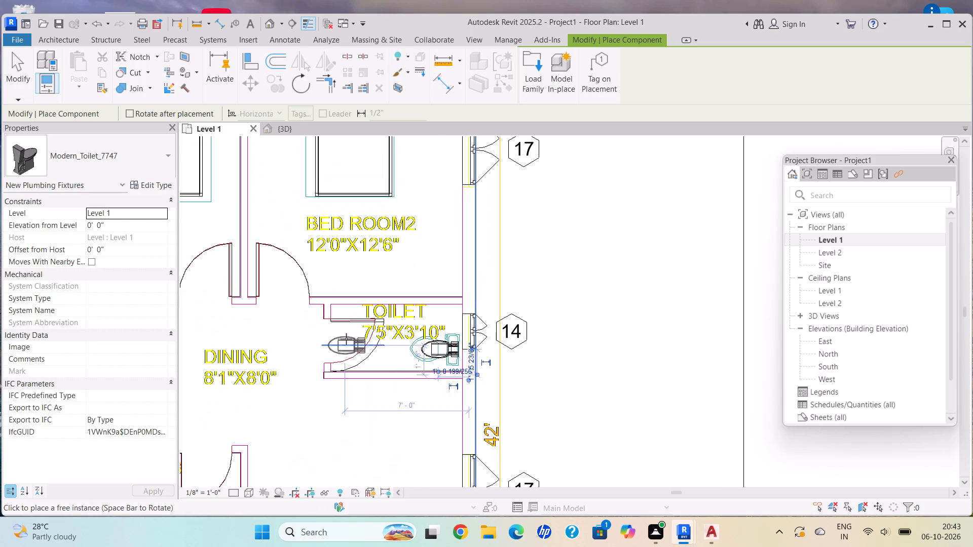
{"action": "scroll", "coordinate": [346, 339], "scroll_direction": "down", "scroll_amount": 2}
{"action": "middle_click_drag", "start_coordinate": [324, 300], "coordinate": [379, 345]}
{"action": "middle_click_drag", "start_coordinate": [291, 369], "coordinate": [355, 273]}
{"action": "scroll", "coordinate": [357, 275], "scroll_direction": "down", "scroll_amount": 1}
{"action": "middle_click_drag", "start_coordinate": [413, 376], "coordinate": [394, 345]}
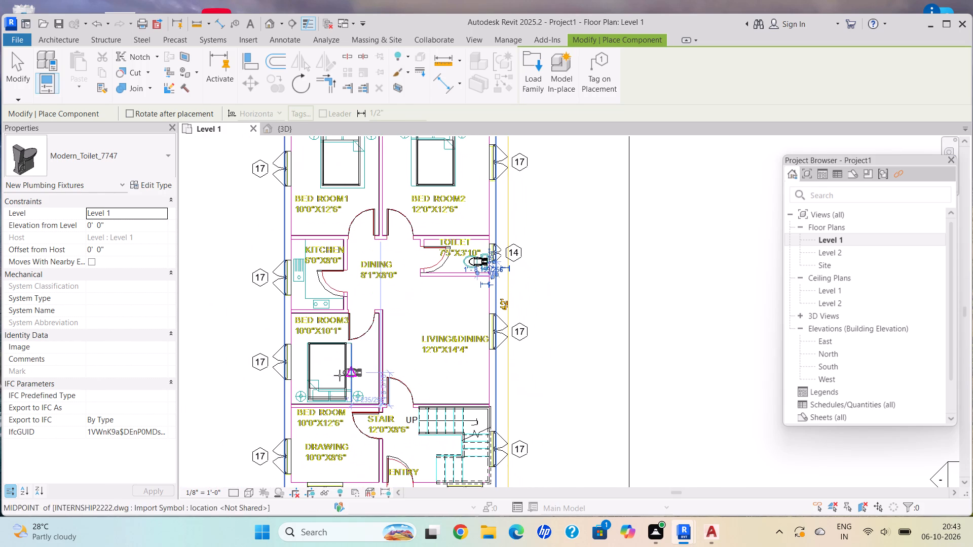
{"action": "middle_click_drag", "start_coordinate": [326, 381], "coordinate": [367, 348]}
{"action": "scroll", "coordinate": [376, 266], "scroll_direction": "up", "scroll_amount": 2}
{"action": "scroll", "coordinate": [396, 252], "scroll_direction": "down", "scroll_amount": 1}
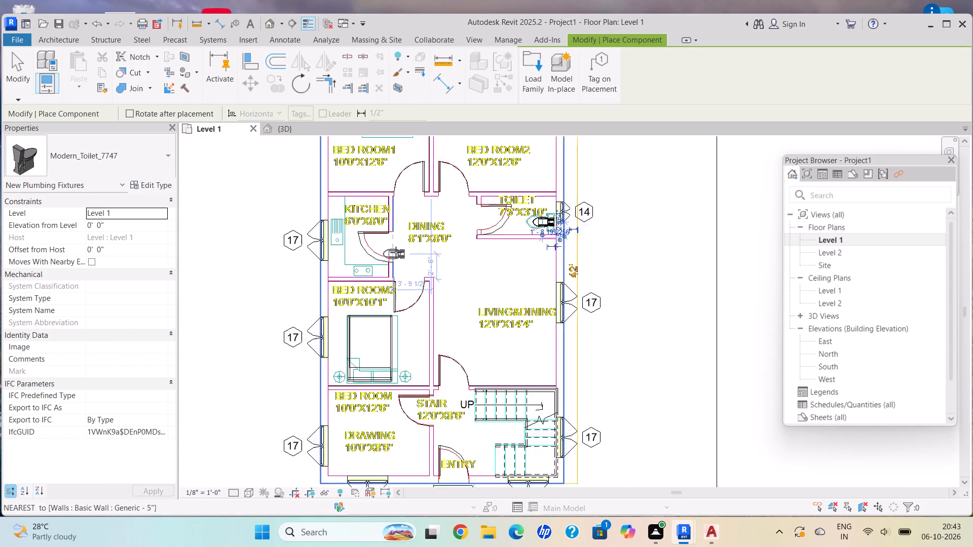
{"action": "scroll", "coordinate": [396, 252], "scroll_direction": "down", "scroll_amount": 1}
{"action": "middle_click_drag", "start_coordinate": [401, 256], "coordinate": [372, 374]}
{"action": "scroll", "coordinate": [542, 347], "scroll_direction": "up", "scroll_amount": 3}
{"action": "scroll", "coordinate": [533, 348], "scroll_direction": "down", "scroll_amount": 1}
{"action": "scroll", "coordinate": [515, 349], "scroll_direction": "up", "scroll_amount": 1}
{"action": "scroll", "coordinate": [456, 359], "scroll_direction": "up", "scroll_amount": 4}
{"action": "scroll", "coordinate": [504, 345], "scroll_direction": "up", "scroll_amount": 5}
{"action": "scroll", "coordinate": [532, 361], "scroll_direction": "down", "scroll_amount": 7}
{"action": "middle_click_drag", "start_coordinate": [531, 361], "coordinate": [471, 316]}
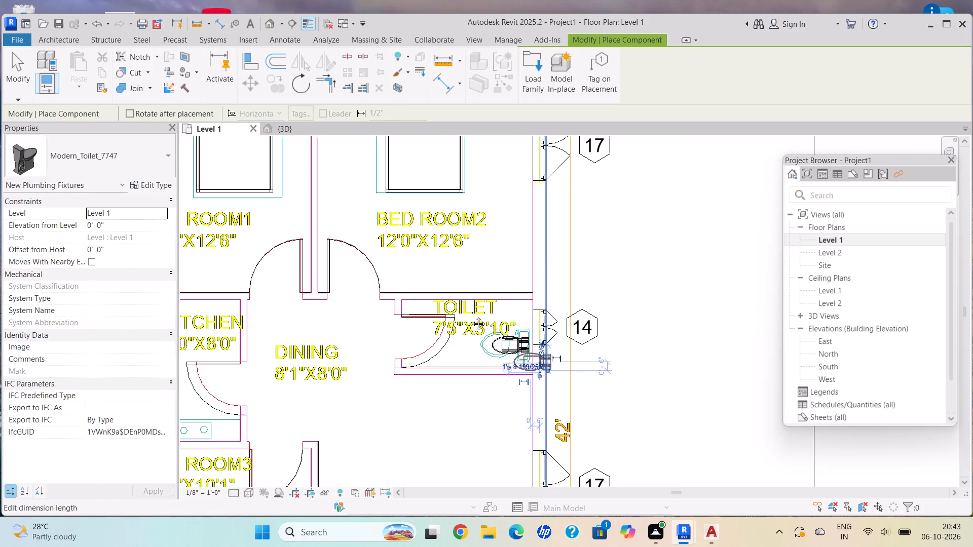
{"action": "middle_click_drag", "start_coordinate": [471, 316], "coordinate": [466, 314]}
{"action": "scroll", "coordinate": [441, 341], "scroll_direction": "down", "scroll_amount": 4}
{"action": "middle_click_drag", "start_coordinate": [402, 419], "coordinate": [454, 355]}
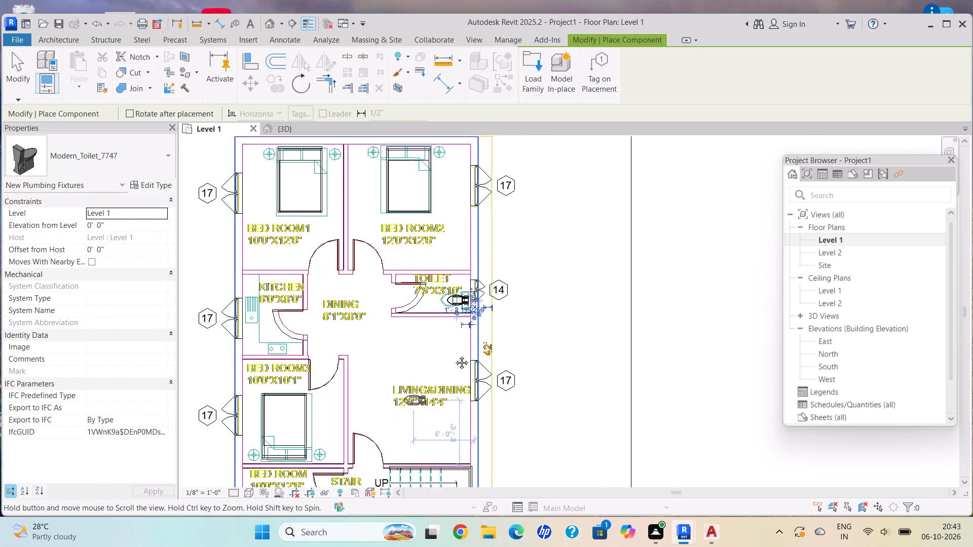
{"action": "middle_click_drag", "start_coordinate": [454, 355], "coordinate": [462, 345]}
{"action": "scroll", "coordinate": [514, 217], "scroll_direction": "up", "scroll_amount": 1}
{"action": "scroll", "coordinate": [514, 217], "scroll_direction": "down", "scroll_amount": 1}
{"action": "scroll", "coordinate": [517, 209], "scroll_direction": "up", "scroll_amount": 4}
{"action": "scroll", "coordinate": [467, 274], "scroll_direction": "up", "scroll_amount": 3}
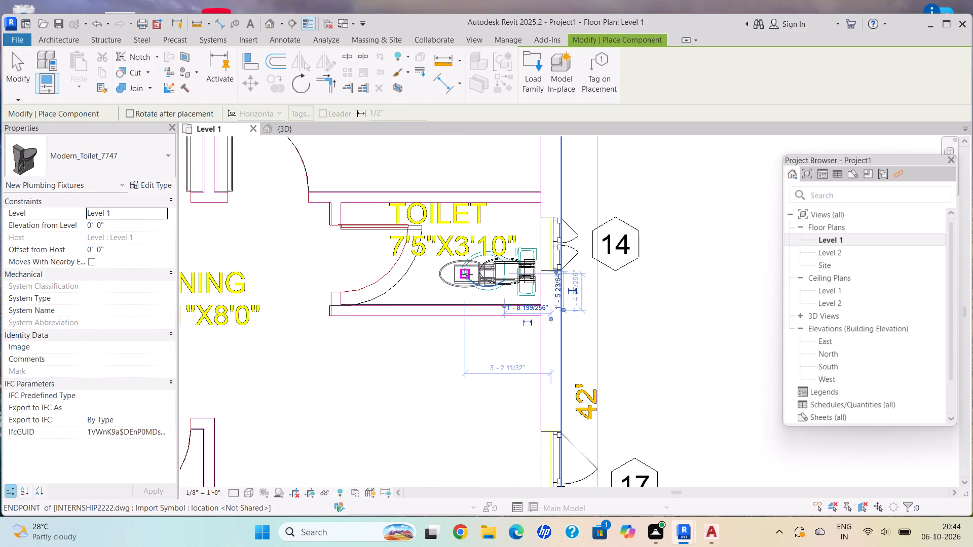
{"action": "scroll", "coordinate": [465, 282], "scroll_direction": "up", "scroll_amount": 5}
{"action": "scroll", "coordinate": [532, 260], "scroll_direction": "up", "scroll_amount": 1}
{"action": "scroll", "coordinate": [532, 260], "scroll_direction": "down", "scroll_amount": 3}
{"action": "middle_click_drag", "start_coordinate": [532, 260], "coordinate": [499, 320]}
{"action": "scroll", "coordinate": [534, 331], "scroll_direction": "down", "scroll_amount": 4}
{"action": "middle_click_drag", "start_coordinate": [534, 331], "coordinate": [347, 356]}
{"action": "scroll", "coordinate": [435, 330], "scroll_direction": "down", "scroll_amount": 4}
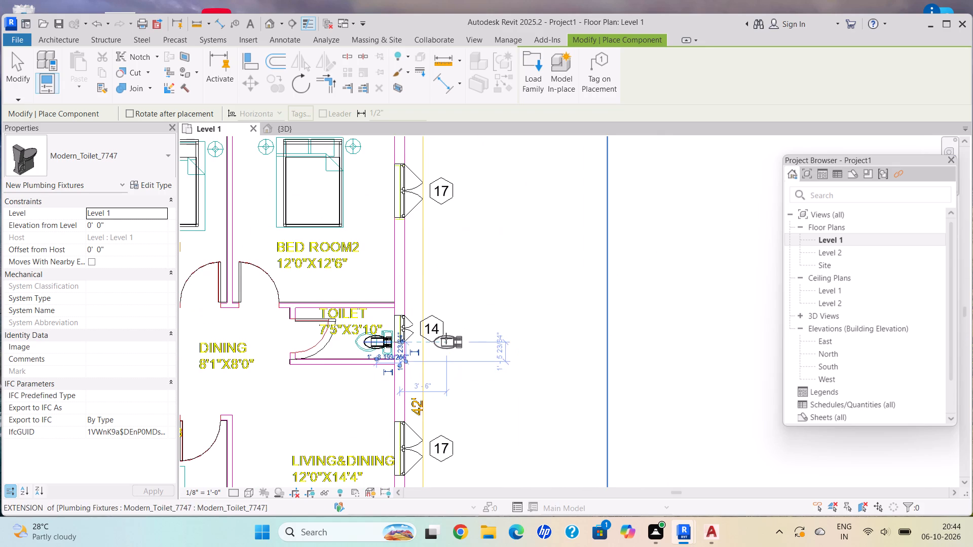
{"action": "middle_click_drag", "start_coordinate": [443, 338], "coordinate": [450, 321]}
{"action": "scroll", "coordinate": [379, 349], "scroll_direction": "up", "scroll_amount": 5}
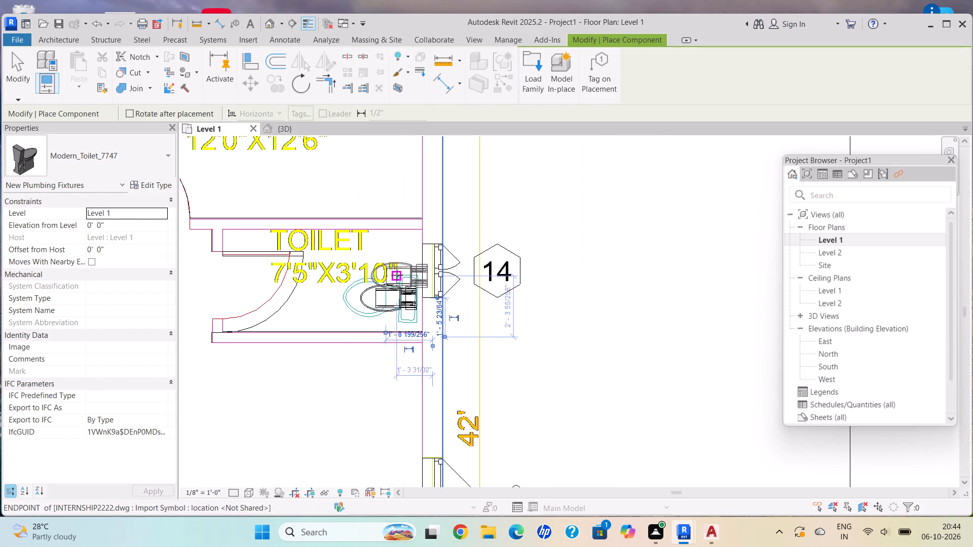
Inspect the stair, entry and living area of the Level 1 plan, below the TOILET room.
{"action": "scroll", "coordinate": [433, 394], "scroll_direction": "up", "scroll_amount": 1}
{"action": "scroll", "coordinate": [433, 395], "scroll_direction": "down", "scroll_amount": 3}
{"action": "middle_click_drag", "start_coordinate": [433, 395], "coordinate": [403, 315]}
{"action": "middle_click_drag", "start_coordinate": [375, 409], "coordinate": [432, 186]}
{"action": "scroll", "coordinate": [452, 330], "scroll_direction": "down", "scroll_amount": 2}
{"action": "middle_click_drag", "start_coordinate": [443, 334], "coordinate": [434, 176]}
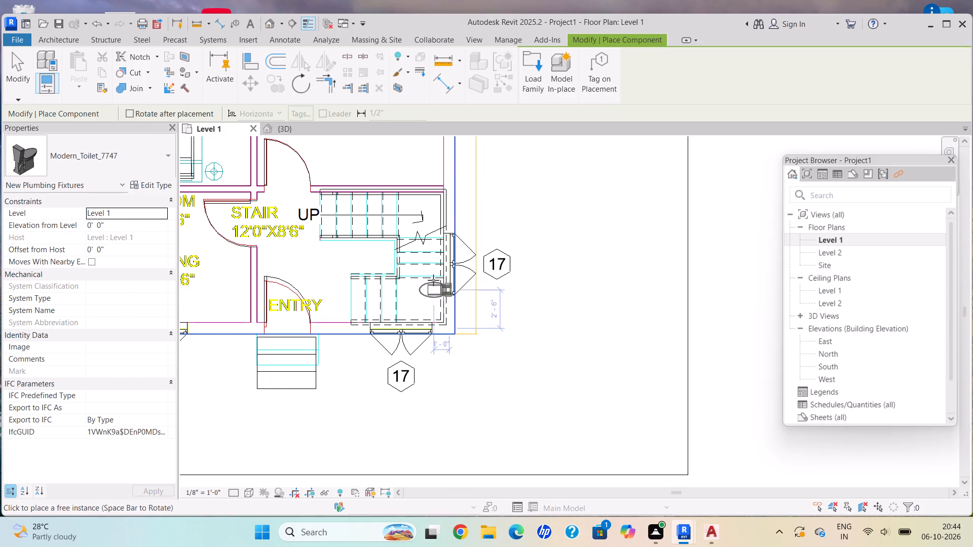
{"action": "middle_click_drag", "start_coordinate": [428, 262], "coordinate": [461, 341]}
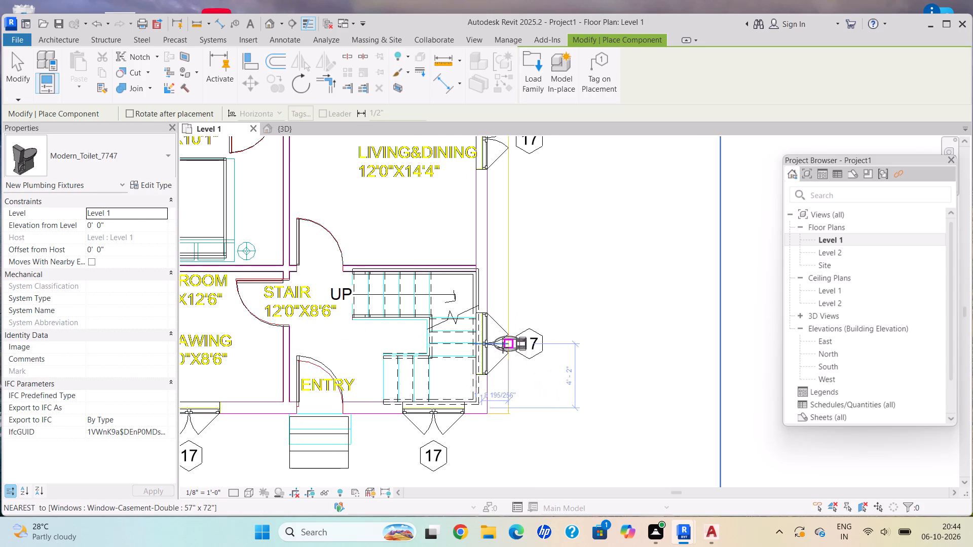
{"action": "middle_click_drag", "start_coordinate": [493, 342], "coordinate": [481, 328]}
{"action": "scroll", "coordinate": [464, 302], "scroll_direction": "up", "scroll_amount": 3}
{"action": "scroll", "coordinate": [474, 291], "scroll_direction": "down", "scroll_amount": 1}
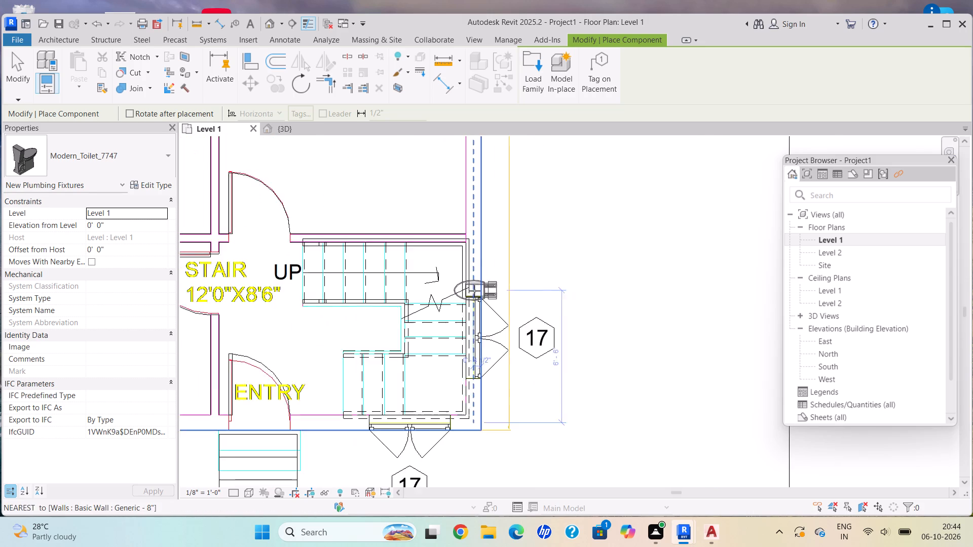
{"action": "scroll", "coordinate": [474, 291], "scroll_direction": "down", "scroll_amount": 2}
{"action": "middle_click_drag", "start_coordinate": [475, 291], "coordinate": [447, 353]}
{"action": "scroll", "coordinate": [418, 334], "scroll_direction": "down", "scroll_amount": 4}
{"action": "middle_click_drag", "start_coordinate": [350, 293], "coordinate": [405, 357]}
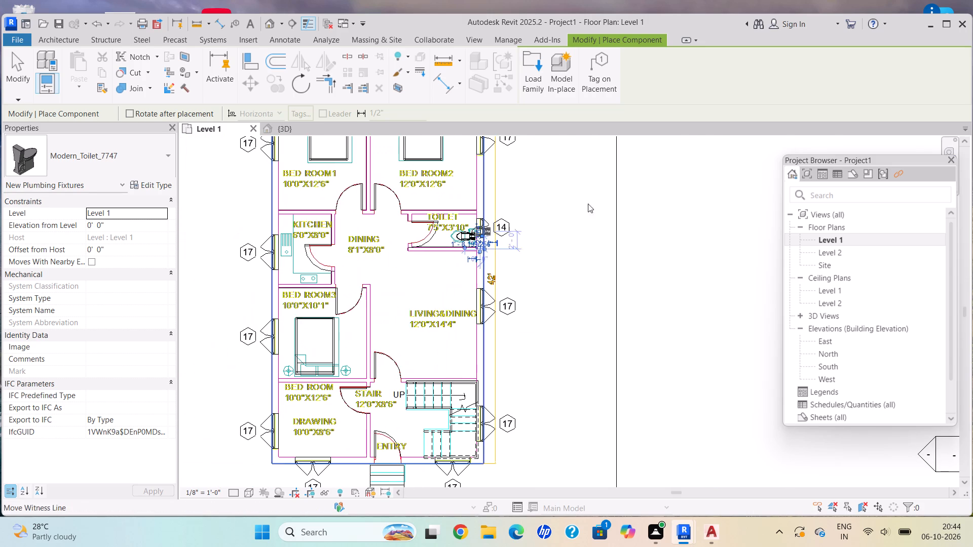
{"action": "middle_click_drag", "start_coordinate": [385, 291], "coordinate": [346, 322]}
Check the toilet's position beside the exterior wall and window, and review the bedroom, kitchen and drawing room layout.
{"action": "scroll", "coordinate": [432, 305], "scroll_direction": "up", "scroll_amount": 4}
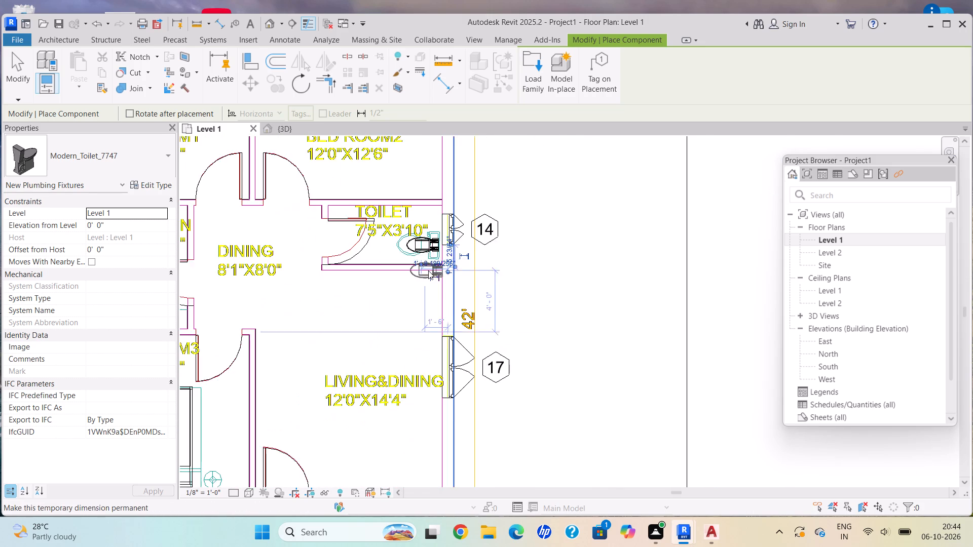
{"action": "scroll", "coordinate": [428, 270], "scroll_direction": "up", "scroll_amount": 3}
{"action": "scroll", "coordinate": [438, 334], "scroll_direction": "down", "scroll_amount": 1}
{"action": "scroll", "coordinate": [437, 335], "scroll_direction": "up", "scroll_amount": 1}
{"action": "scroll", "coordinate": [437, 335], "scroll_direction": "down", "scroll_amount": 1}
{"action": "scroll", "coordinate": [437, 336], "scroll_direction": "up", "scroll_amount": 2}
{"action": "scroll", "coordinate": [411, 439], "scroll_direction": "down", "scroll_amount": 3}
{"action": "scroll", "coordinate": [411, 439], "scroll_direction": "up", "scroll_amount": 1}
{"action": "scroll", "coordinate": [411, 439], "scroll_direction": "down", "scroll_amount": 1}
{"action": "scroll", "coordinate": [411, 439], "scroll_direction": "up", "scroll_amount": 1}
{"action": "scroll", "coordinate": [411, 439], "scroll_direction": "down", "scroll_amount": 2}
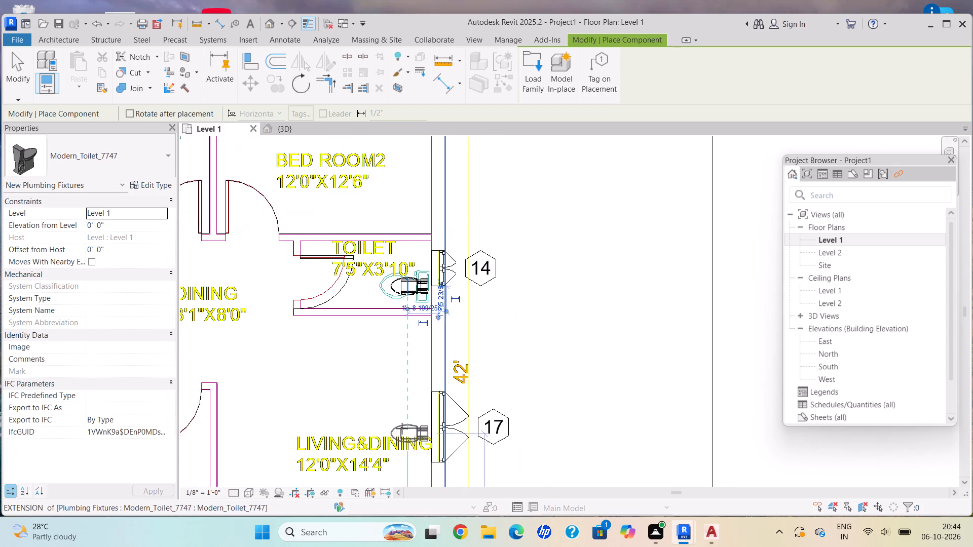
{"action": "scroll", "coordinate": [402, 428], "scroll_direction": "down", "scroll_amount": 3}
{"action": "middle_click_drag", "start_coordinate": [316, 340], "coordinate": [355, 374]}
{"action": "scroll", "coordinate": [342, 357], "scroll_direction": "down", "scroll_amount": 2}
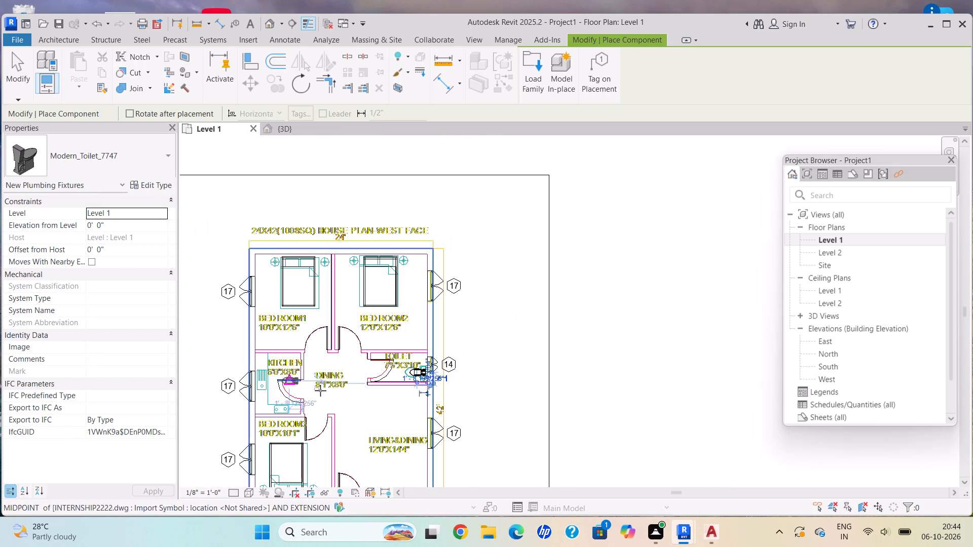
{"action": "middle_click_drag", "start_coordinate": [351, 383], "coordinate": [370, 318]}
{"action": "middle_click_drag", "start_coordinate": [334, 418], "coordinate": [351, 354]}
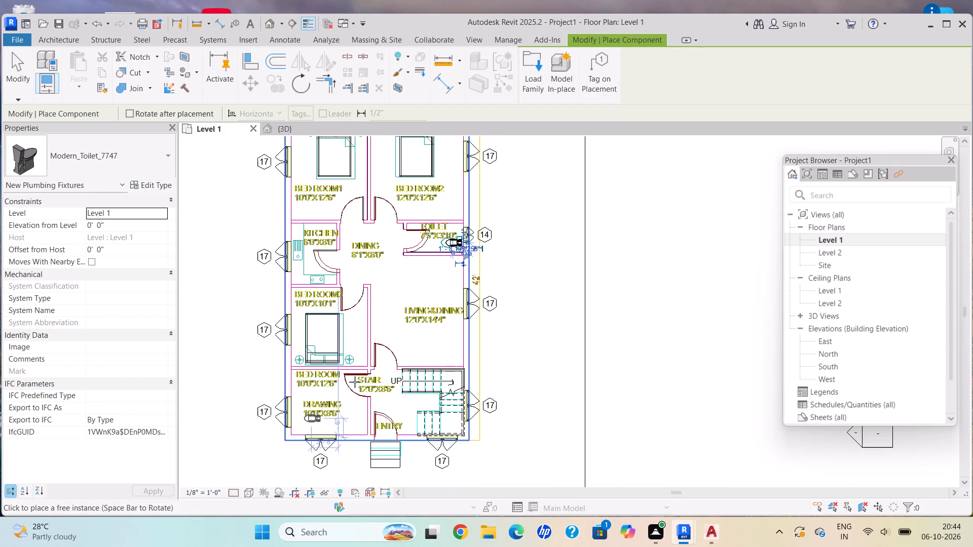
{"action": "scroll", "coordinate": [462, 225], "scroll_direction": "up", "scroll_amount": 4}
{"action": "scroll", "coordinate": [440, 265], "scroll_direction": "up", "scroll_amount": 1}
{"action": "scroll", "coordinate": [440, 265], "scroll_direction": "down", "scroll_amount": 1}
{"action": "scroll", "coordinate": [440, 265], "scroll_direction": "up", "scroll_amount": 2}
{"action": "scroll", "coordinate": [496, 235], "scroll_direction": "up", "scroll_amount": 4}
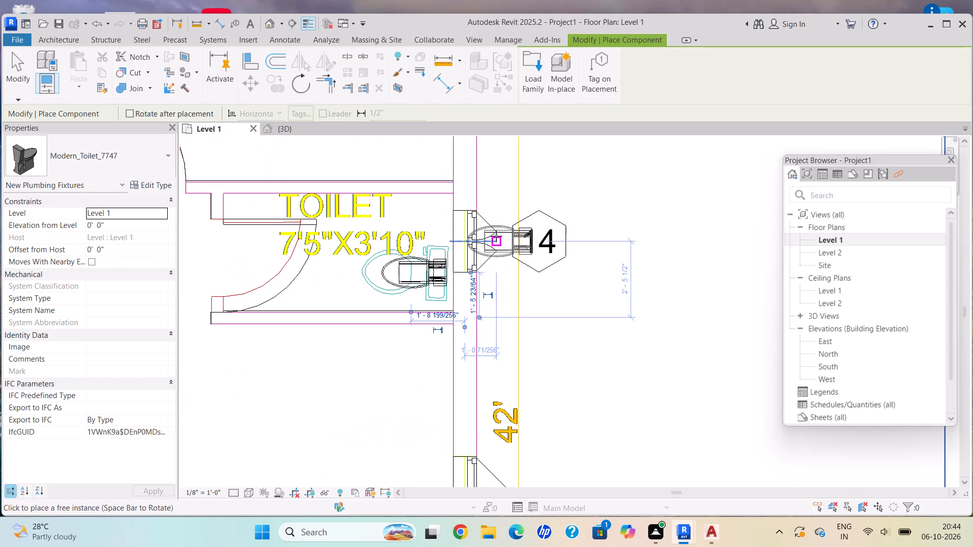
{"action": "scroll", "coordinate": [492, 235], "scroll_direction": "down", "scroll_amount": 8}
{"action": "middle_click_drag", "start_coordinate": [450, 208], "coordinate": [458, 396]}
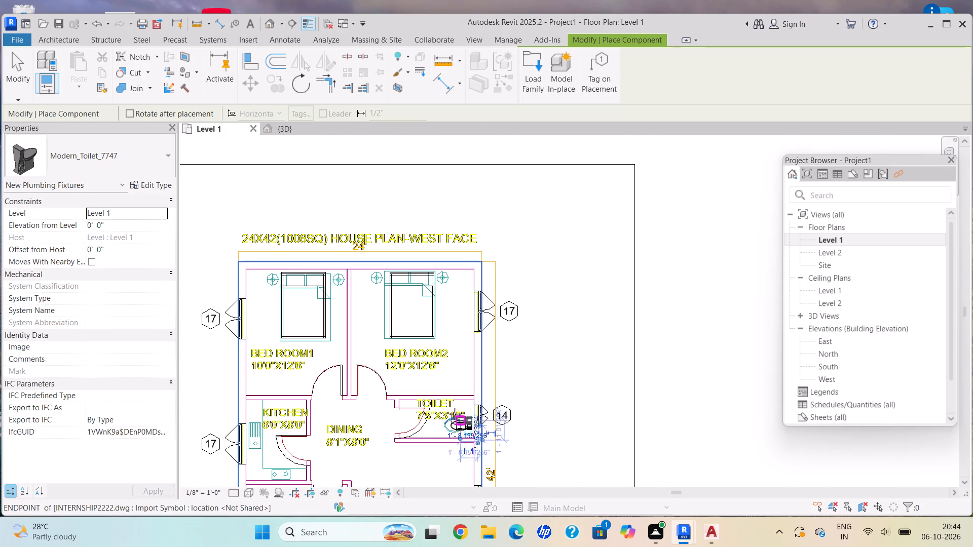
{"action": "middle_click_drag", "start_coordinate": [451, 410], "coordinate": [408, 226]}
{"action": "middle_click_drag", "start_coordinate": [405, 347], "coordinate": [412, 289]}
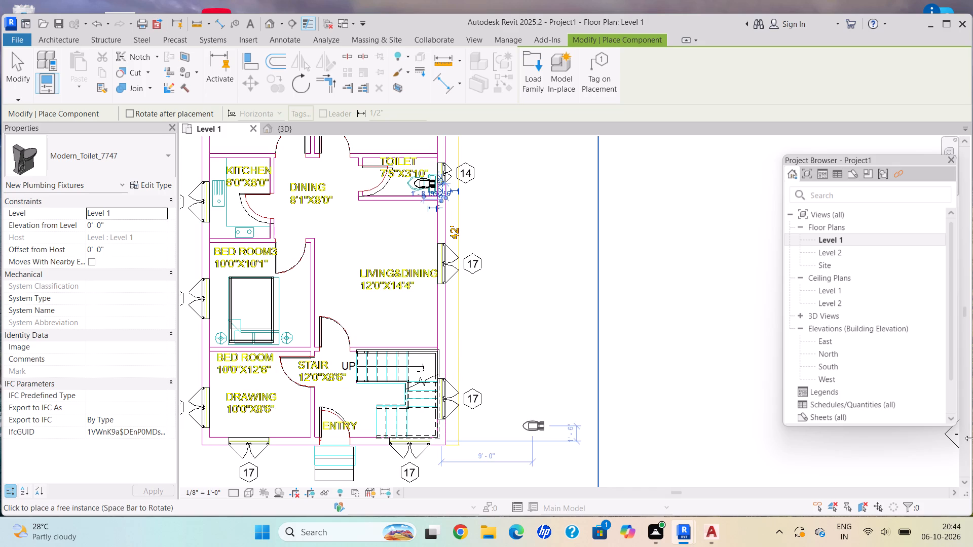
Review the toilet's fit in its room and the rest of the furnished Level 1 plan down to the entry.
{"action": "scroll", "coordinate": [357, 280], "scroll_direction": "down", "scroll_amount": 1}
{"action": "middle_click_drag", "start_coordinate": [357, 280], "coordinate": [327, 422]}
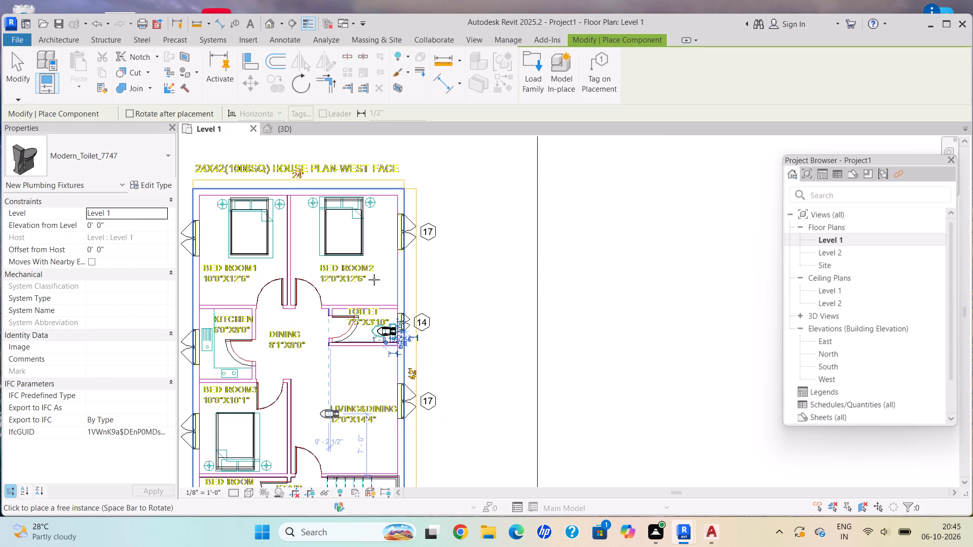
{"action": "scroll", "coordinate": [378, 297], "scroll_direction": "up", "scroll_amount": 4}
{"action": "scroll", "coordinate": [386, 342], "scroll_direction": "up", "scroll_amount": 2}
{"action": "scroll", "coordinate": [385, 348], "scroll_direction": "down", "scroll_amount": 1}
{"action": "scroll", "coordinate": [385, 349], "scroll_direction": "up", "scroll_amount": 5}
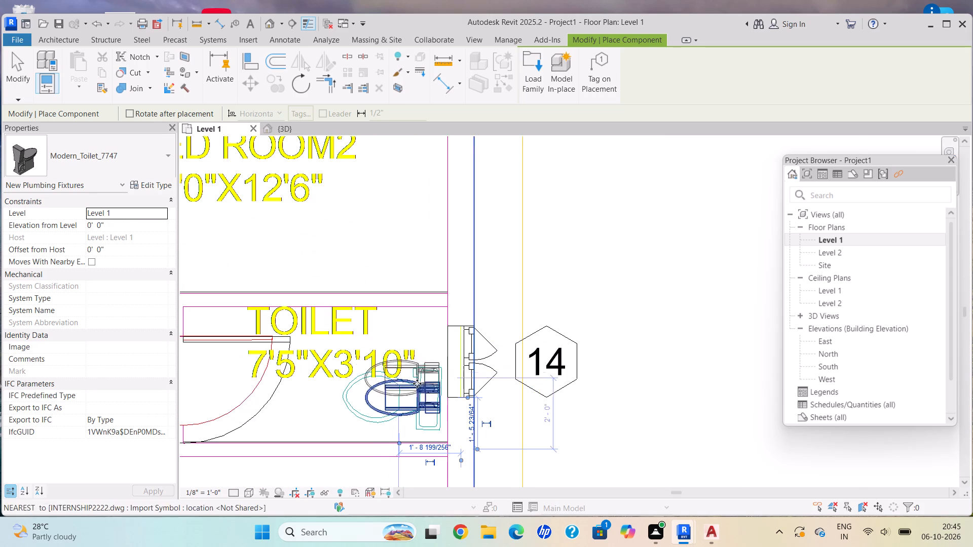
{"action": "scroll", "coordinate": [424, 387], "scroll_direction": "up", "scroll_amount": 4}
{"action": "scroll", "coordinate": [414, 450], "scroll_direction": "down", "scroll_amount": 9}
{"action": "middle_click_drag", "start_coordinate": [402, 442], "coordinate": [347, 236]}
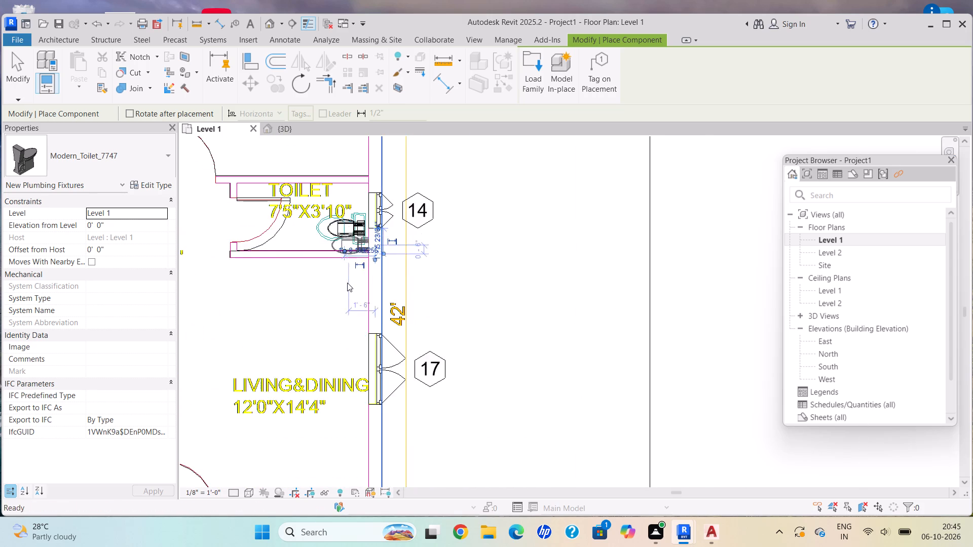
{"action": "scroll", "coordinate": [347, 294], "scroll_direction": "down", "scroll_amount": 3}
{"action": "scroll", "coordinate": [347, 296], "scroll_direction": "up", "scroll_amount": 1}
{"action": "scroll", "coordinate": [347, 296], "scroll_direction": "down", "scroll_amount": 6}
{"action": "middle_click_drag", "start_coordinate": [337, 253], "coordinate": [363, 368]}
{"action": "scroll", "coordinate": [364, 408], "scroll_direction": "up", "scroll_amount": 4}
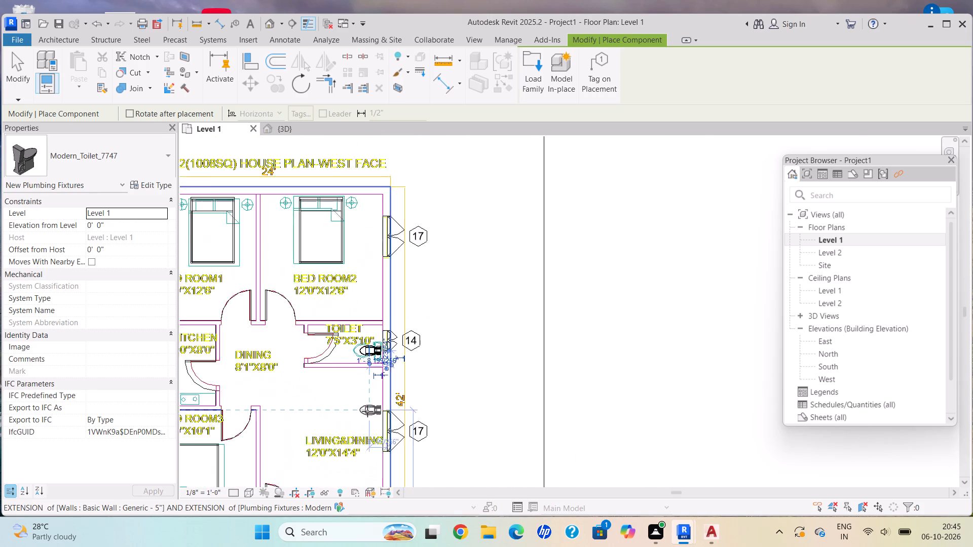
{"action": "scroll", "coordinate": [367, 411], "scroll_direction": "up", "scroll_amount": 1}
{"action": "scroll", "coordinate": [369, 410], "scroll_direction": "down", "scroll_amount": 1}
{"action": "scroll", "coordinate": [369, 410], "scroll_direction": "up", "scroll_amount": 6}
{"action": "scroll", "coordinate": [369, 409], "scroll_direction": "down", "scroll_amount": 1}
{"action": "scroll", "coordinate": [369, 409], "scroll_direction": "up", "scroll_amount": 3}
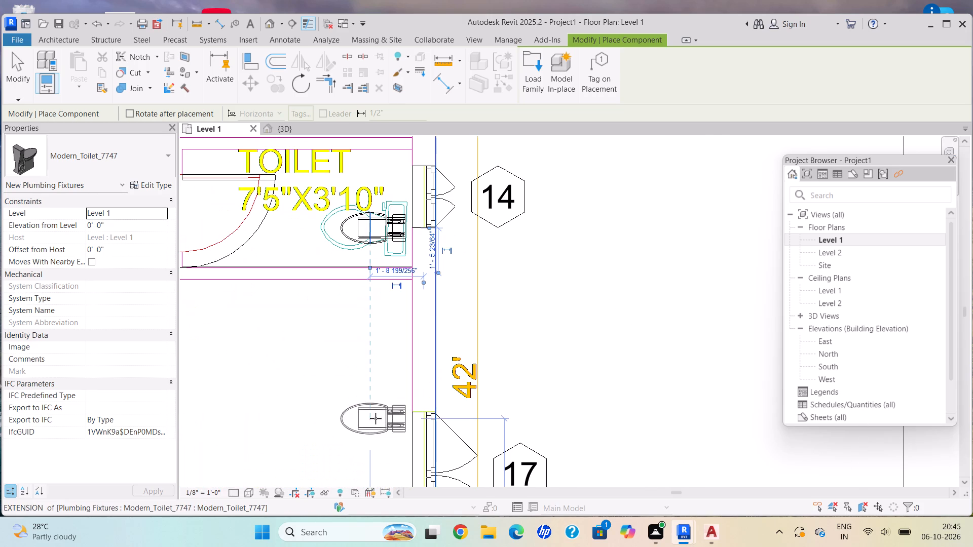
{"action": "scroll", "coordinate": [377, 384], "scroll_direction": "down", "scroll_amount": 3}
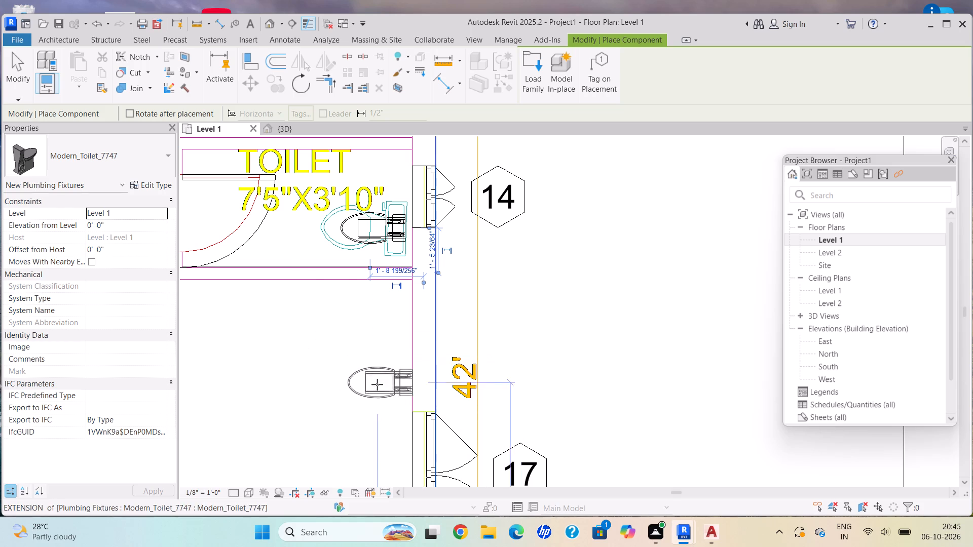
{"action": "scroll", "coordinate": [377, 384], "scroll_direction": "down", "scroll_amount": 1}
{"action": "scroll", "coordinate": [493, 367], "scroll_direction": "down", "scroll_amount": 1}
{"action": "scroll", "coordinate": [491, 372], "scroll_direction": "up", "scroll_amount": 1}
{"action": "scroll", "coordinate": [491, 372], "scroll_direction": "down", "scroll_amount": 3}
{"action": "scroll", "coordinate": [489, 372], "scroll_direction": "up", "scroll_amount": 1}
{"action": "scroll", "coordinate": [294, 379], "scroll_direction": "down", "scroll_amount": 4}
{"action": "scroll", "coordinate": [290, 305], "scroll_direction": "down", "scroll_amount": 1}
{"action": "middle_click_drag", "start_coordinate": [295, 307], "coordinate": [409, 295]}
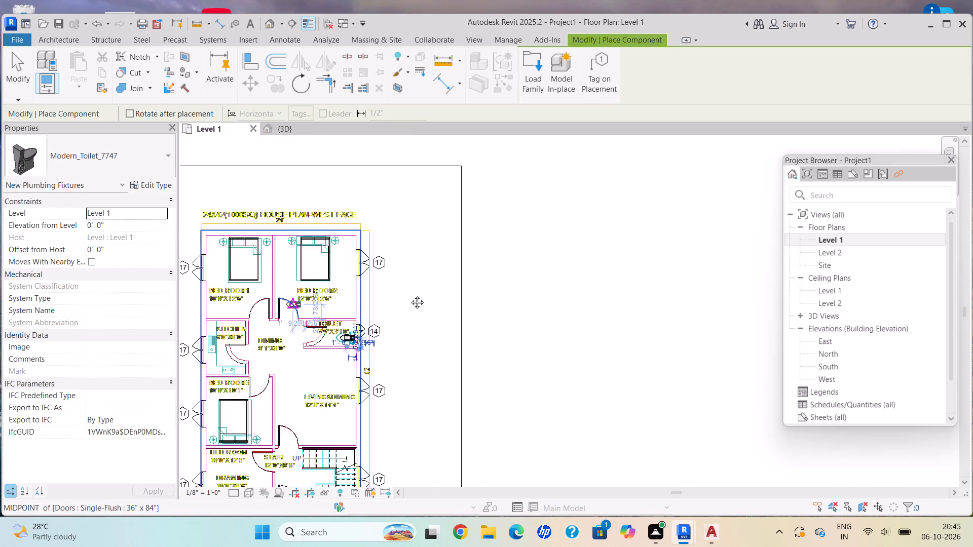
{"action": "middle_click_drag", "start_coordinate": [409, 295], "coordinate": [438, 292]}
{"action": "middle_click_drag", "start_coordinate": [402, 380], "coordinate": [331, 285]}
{"action": "scroll", "coordinate": [395, 377], "scroll_direction": "up", "scroll_amount": 3}
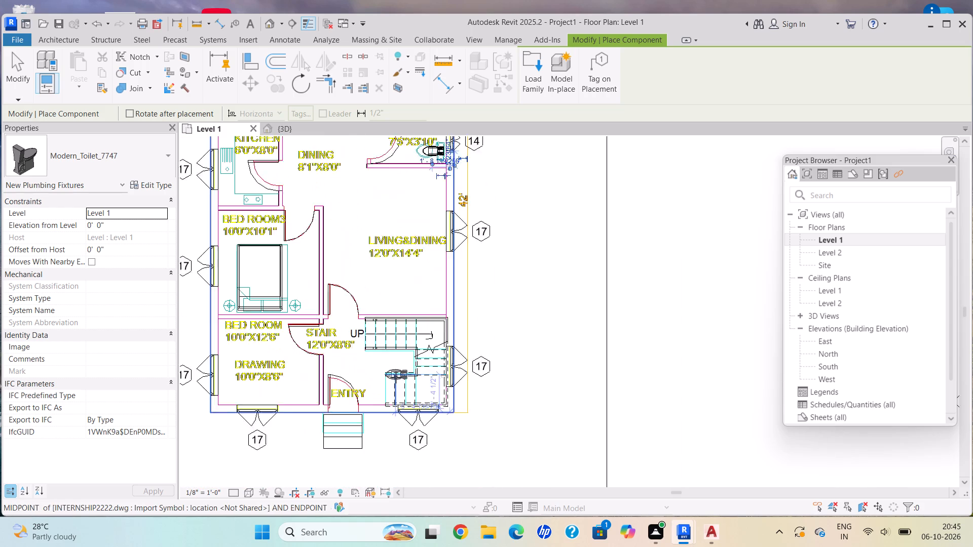
Inspect the placed toilet against its CAD symbol, the partition wall below it and window 14 in the TOILET room.
{"action": "scroll", "coordinate": [396, 377], "scroll_direction": "down", "scroll_amount": 1}
{"action": "scroll", "coordinate": [330, 359], "scroll_direction": "up", "scroll_amount": 4}
{"action": "scroll", "coordinate": [342, 379], "scroll_direction": "down", "scroll_amount": 2}
{"action": "scroll", "coordinate": [342, 382], "scroll_direction": "up", "scroll_amount": 1}
{"action": "scroll", "coordinate": [342, 382], "scroll_direction": "down", "scroll_amount": 4}
{"action": "scroll", "coordinate": [342, 382], "scroll_direction": "up", "scroll_amount": 1}
{"action": "scroll", "coordinate": [342, 382], "scroll_direction": "down", "scroll_amount": 1}
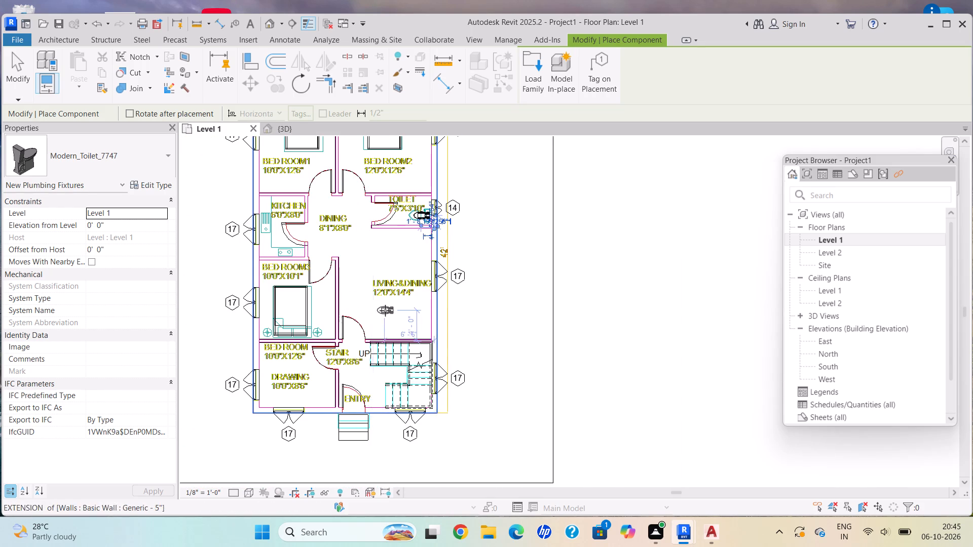
{"action": "scroll", "coordinate": [385, 310], "scroll_direction": "down", "scroll_amount": 1}
{"action": "middle_click_drag", "start_coordinate": [385, 310], "coordinate": [367, 415]}
{"action": "scroll", "coordinate": [367, 415], "scroll_direction": "up", "scroll_amount": 1}
{"action": "scroll", "coordinate": [425, 309], "scroll_direction": "up", "scroll_amount": 6}
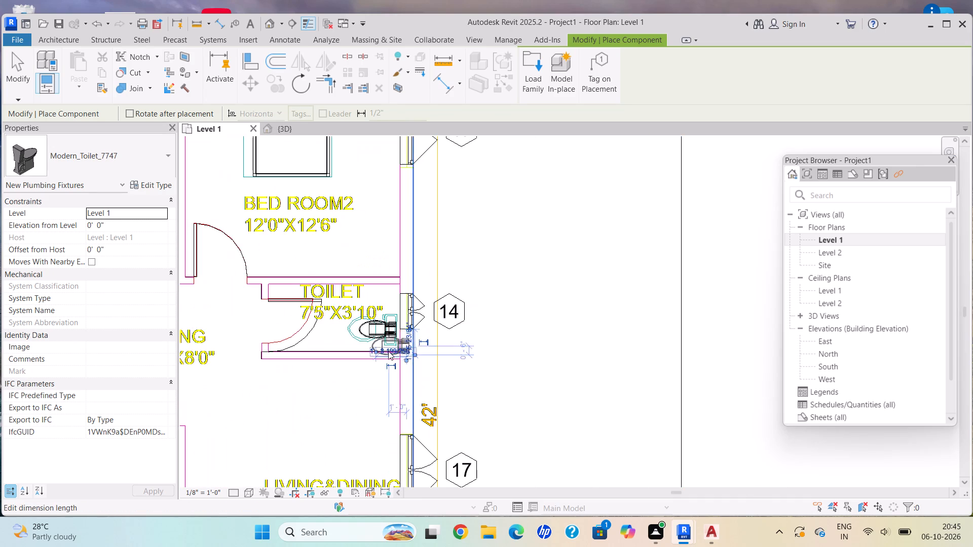
{"action": "scroll", "coordinate": [388, 352], "scroll_direction": "up", "scroll_amount": 5}
{"action": "scroll", "coordinate": [388, 352], "scroll_direction": "down", "scroll_amount": 5}
{"action": "scroll", "coordinate": [388, 352], "scroll_direction": "up", "scroll_amount": 2}
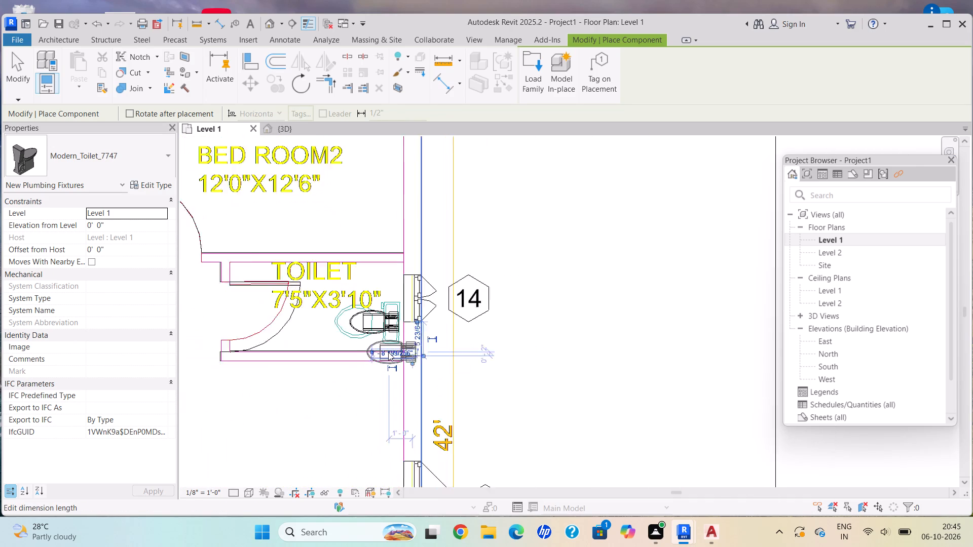
{"action": "scroll", "coordinate": [388, 352], "scroll_direction": "up", "scroll_amount": 3}
{"action": "scroll", "coordinate": [443, 361], "scroll_direction": "down", "scroll_amount": 1}
{"action": "scroll", "coordinate": [443, 361], "scroll_direction": "up", "scroll_amount": 3}
{"action": "scroll", "coordinate": [303, 397], "scroll_direction": "down", "scroll_amount": 3}
{"action": "scroll", "coordinate": [303, 397], "scroll_direction": "up", "scroll_amount": 1}
{"action": "scroll", "coordinate": [303, 397], "scroll_direction": "down", "scroll_amount": 1}
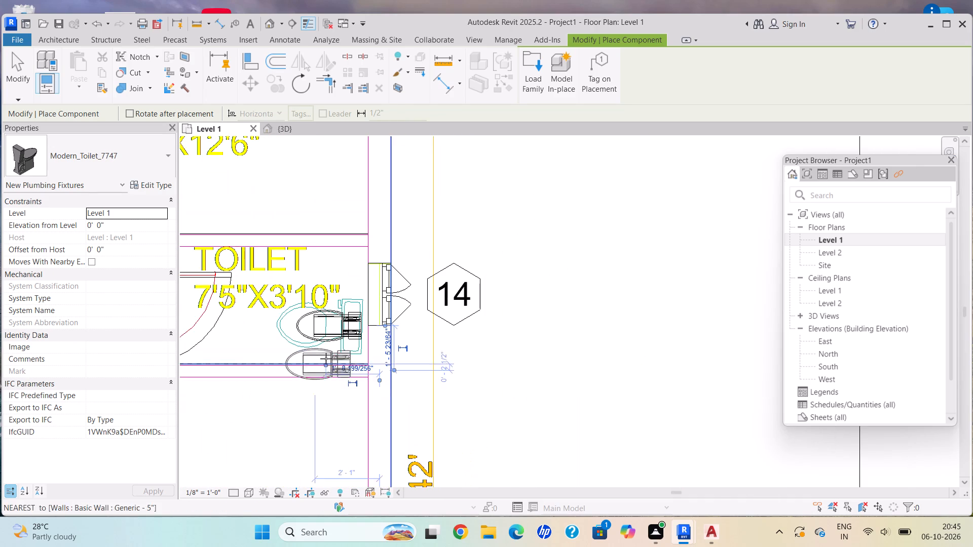
{"action": "middle_click_drag", "start_coordinate": [327, 358], "coordinate": [355, 388]}
{"action": "scroll", "coordinate": [369, 355], "scroll_direction": "down", "scroll_amount": 1}
{"action": "scroll", "coordinate": [369, 355], "scroll_direction": "up", "scroll_amount": 2}
{"action": "scroll", "coordinate": [343, 390], "scroll_direction": "up", "scroll_amount": 4}
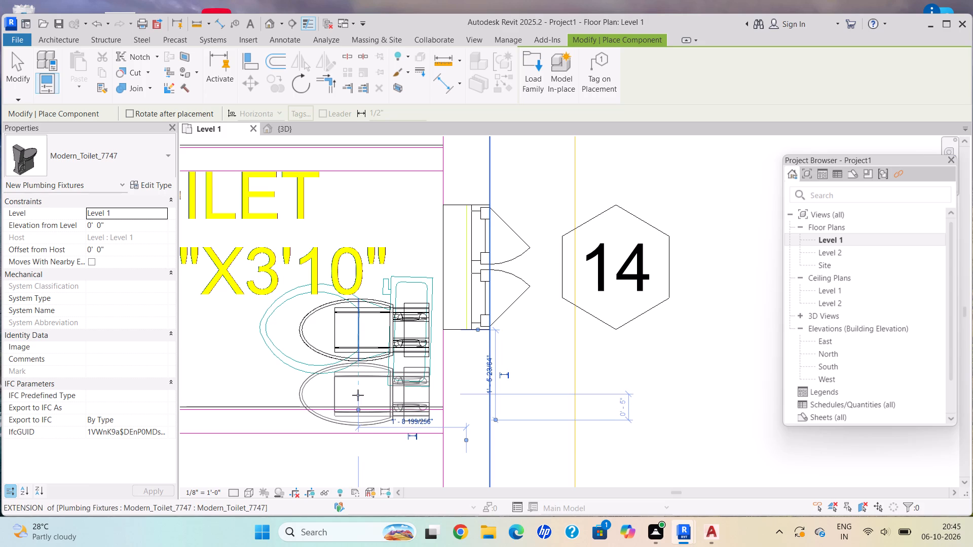
{"action": "scroll", "coordinate": [431, 324], "scroll_direction": "down", "scroll_amount": 1}
{"action": "scroll", "coordinate": [432, 324], "scroll_direction": "up", "scroll_amount": 1}
{"action": "scroll", "coordinate": [435, 327], "scroll_direction": "down", "scroll_amount": 5}
{"action": "scroll", "coordinate": [443, 335], "scroll_direction": "up", "scroll_amount": 1}
{"action": "scroll", "coordinate": [443, 343], "scroll_direction": "down", "scroll_amount": 2}
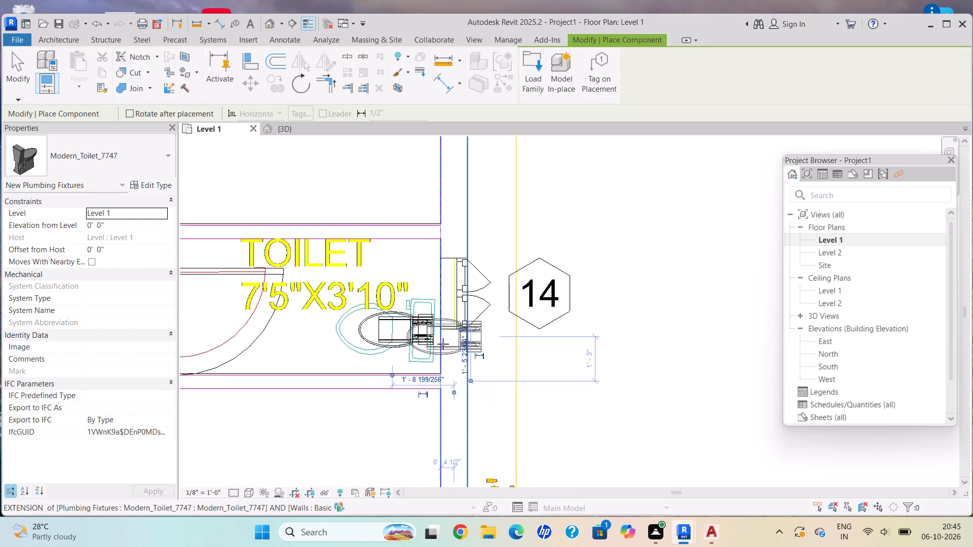
Review the furnished Level 1 plan from the bedrooms through the living area to the stair and entry.
{"action": "scroll", "coordinate": [443, 344], "scroll_direction": "down", "scroll_amount": 7}
{"action": "middle_click_drag", "start_coordinate": [443, 345], "coordinate": [381, 350]}
{"action": "scroll", "coordinate": [373, 363], "scroll_direction": "down", "scroll_amount": 2}
{"action": "middle_click_drag", "start_coordinate": [373, 363], "coordinate": [369, 348]}
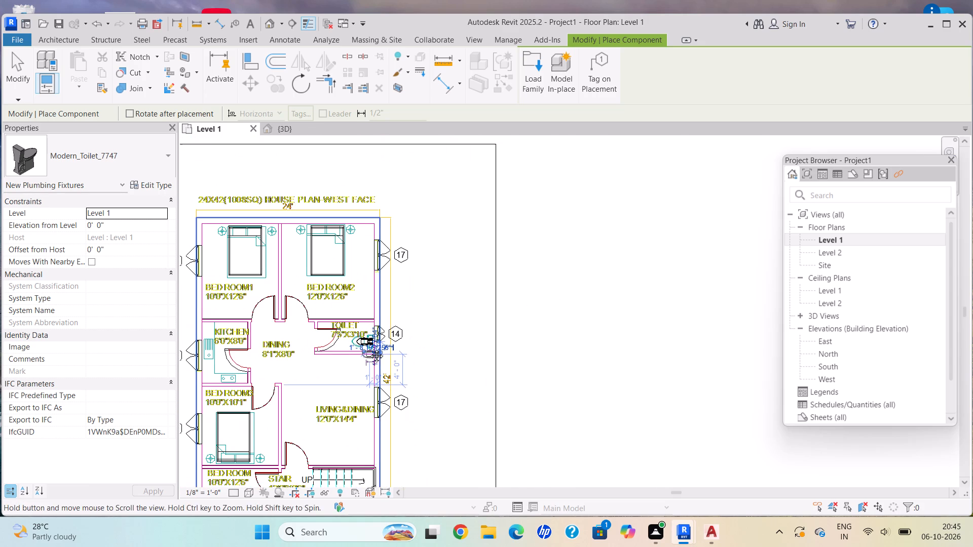
{"action": "middle_click_drag", "start_coordinate": [369, 348], "coordinate": [369, 347]}
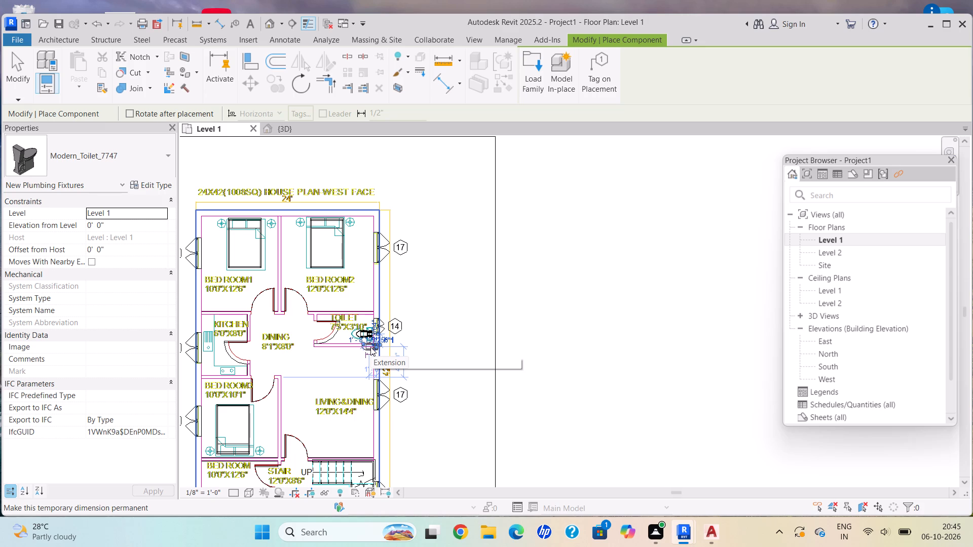
{"action": "middle_click_drag", "start_coordinate": [356, 418], "coordinate": [454, 345]}
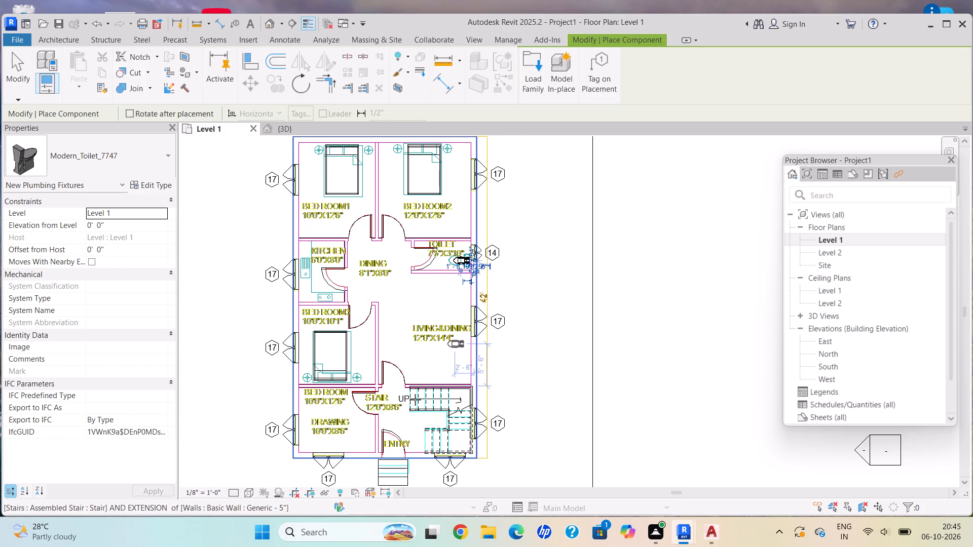
{"action": "scroll", "coordinate": [414, 401], "scroll_direction": "up", "scroll_amount": 5}
{"action": "scroll", "coordinate": [414, 399], "scroll_direction": "down", "scroll_amount": 3}
{"action": "middle_click_drag", "start_coordinate": [406, 380], "coordinate": [366, 332]}
{"action": "scroll", "coordinate": [371, 336], "scroll_direction": "up", "scroll_amount": 1}
{"action": "scroll", "coordinate": [360, 338], "scroll_direction": "down", "scroll_amount": 1}
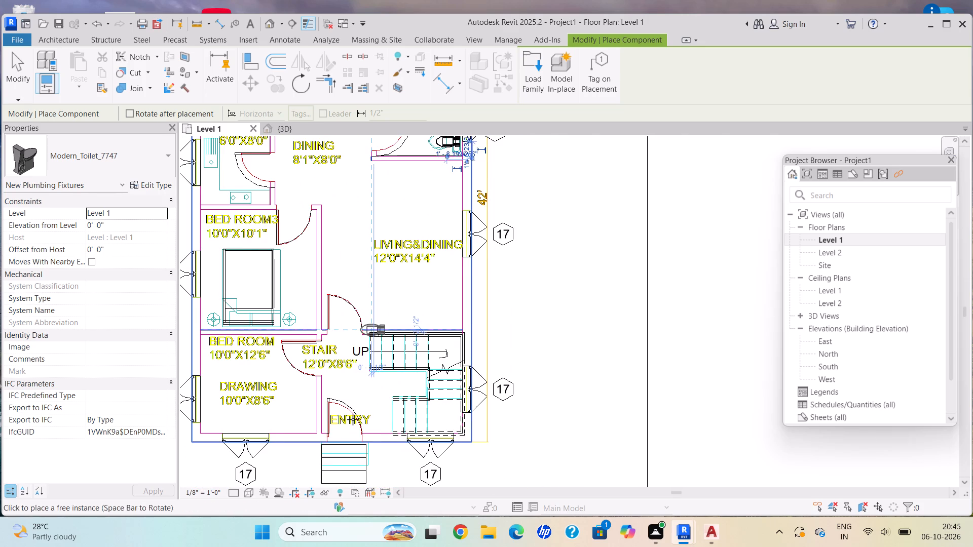
{"action": "scroll", "coordinate": [306, 359], "scroll_direction": "up", "scroll_amount": 3}
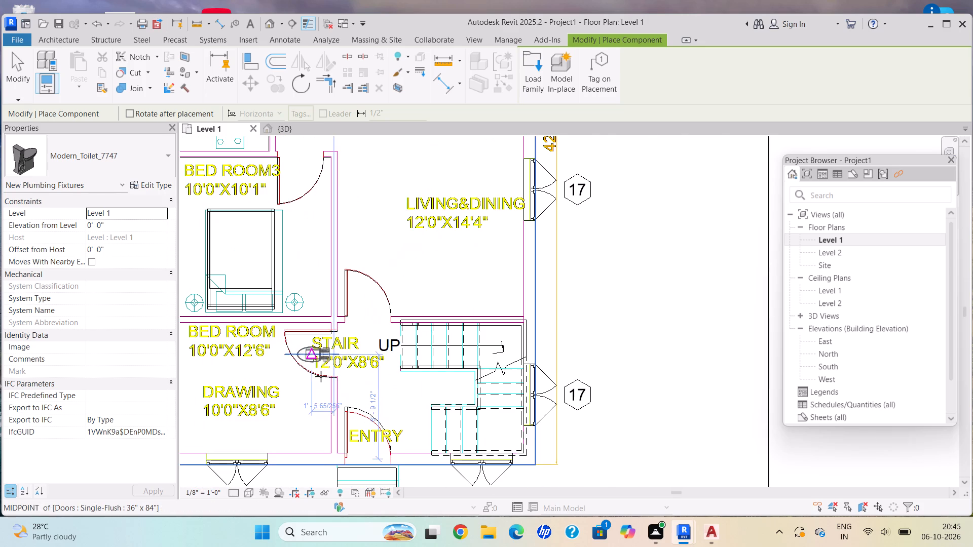
{"action": "scroll", "coordinate": [354, 438], "scroll_direction": "down", "scroll_amount": 3}
{"action": "middle_click_drag", "start_coordinate": [354, 438], "coordinate": [349, 436]}
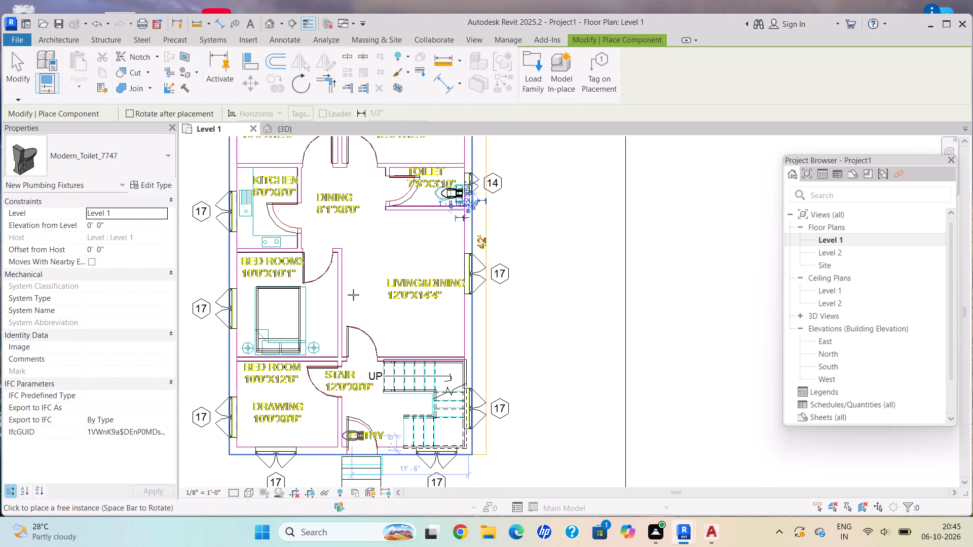
{"action": "middle_click_drag", "start_coordinate": [367, 312], "coordinate": [369, 370]}
{"action": "middle_click_drag", "start_coordinate": [444, 319], "coordinate": [407, 438]}
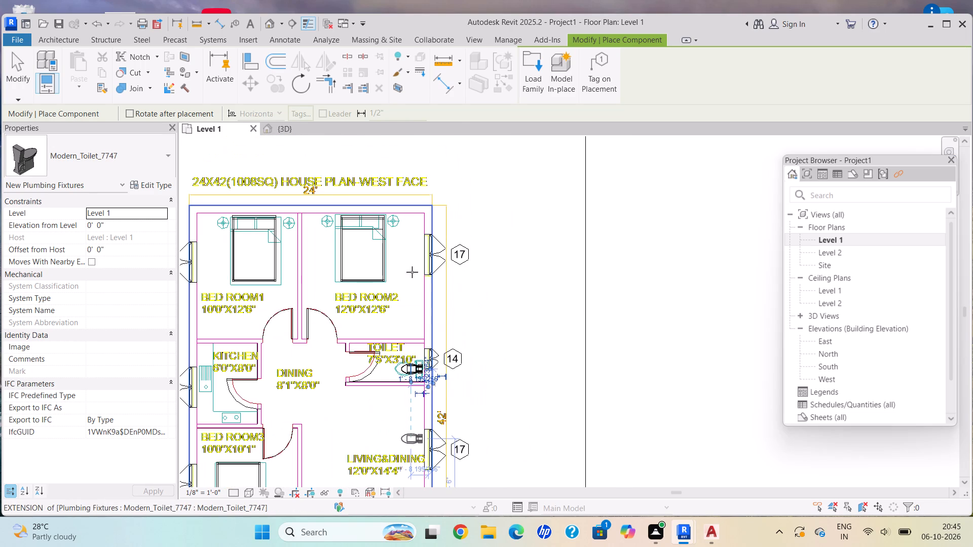
Check the TOILET room's layout in relation to BED ROOM2, the dining area and the living area.
{"action": "scroll", "coordinate": [412, 272], "scroll_direction": "up", "scroll_amount": 1}
{"action": "scroll", "coordinate": [412, 272], "scroll_direction": "down", "scroll_amount": 1}
{"action": "scroll", "coordinate": [410, 269], "scroll_direction": "up", "scroll_amount": 2}
{"action": "scroll", "coordinate": [330, 330], "scroll_direction": "up", "scroll_amount": 3}
{"action": "middle_click_drag", "start_coordinate": [345, 408], "coordinate": [331, 277]}
{"action": "scroll", "coordinate": [320, 363], "scroll_direction": "down", "scroll_amount": 3}
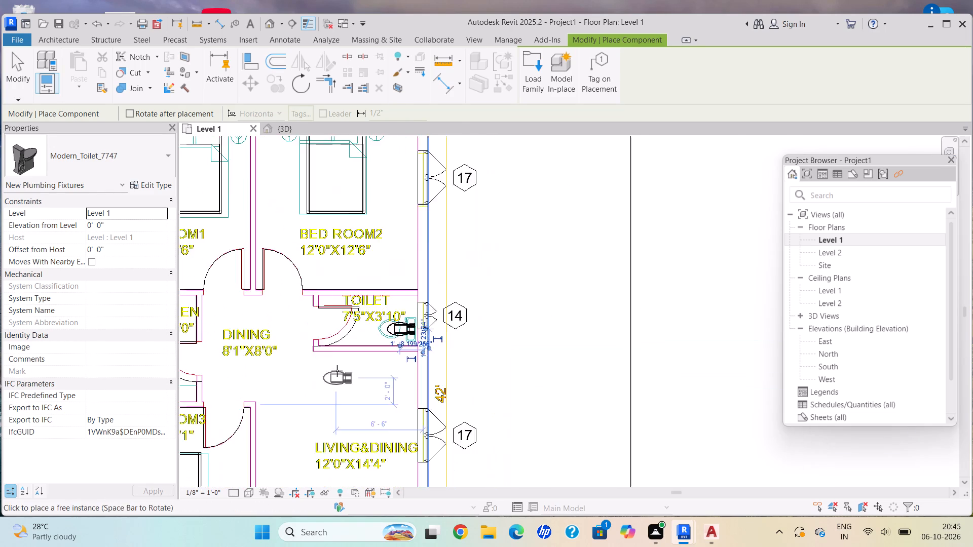
{"action": "middle_click_drag", "start_coordinate": [337, 374], "coordinate": [313, 275]}
{"action": "middle_click_drag", "start_coordinate": [328, 357], "coordinate": [344, 300]}
{"action": "scroll", "coordinate": [347, 309], "scroll_direction": "down", "scroll_amount": 1}
{"action": "scroll", "coordinate": [372, 380], "scroll_direction": "down", "scroll_amount": 3}
{"action": "middle_click_drag", "start_coordinate": [370, 381], "coordinate": [364, 364]}
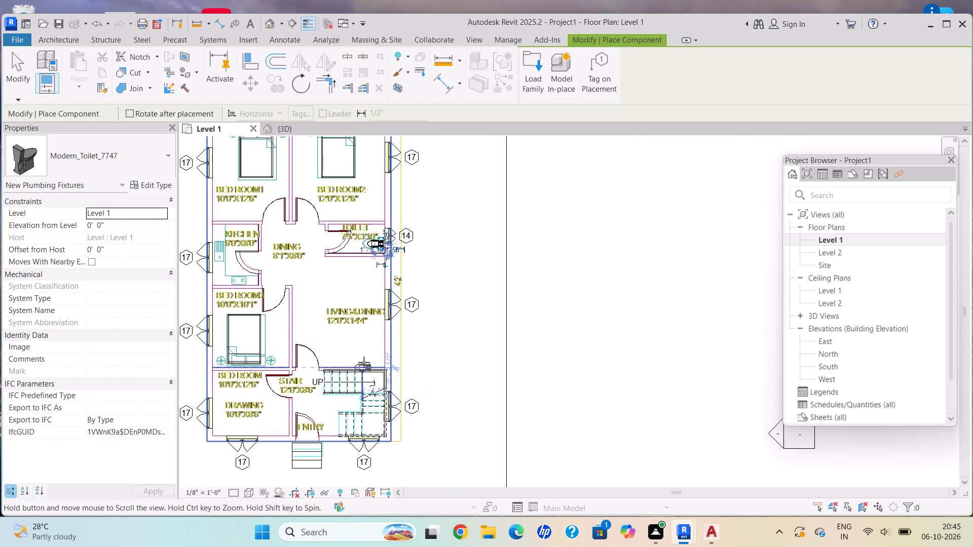
{"action": "middle_click_drag", "start_coordinate": [277, 316], "coordinate": [300, 385]}
{"action": "scroll", "coordinate": [265, 300], "scroll_direction": "up", "scroll_amount": 2}
{"action": "scroll", "coordinate": [492, 263], "scroll_direction": "up", "scroll_amount": 4}
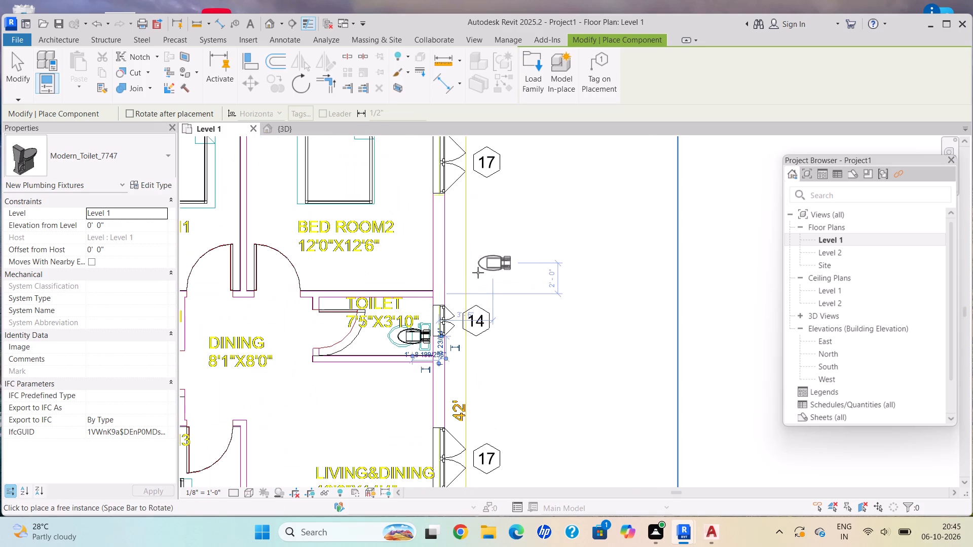
{"action": "scroll", "coordinate": [400, 347], "scroll_direction": "up", "scroll_amount": 3}
{"action": "scroll", "coordinate": [402, 349], "scroll_direction": "down", "scroll_amount": 5}
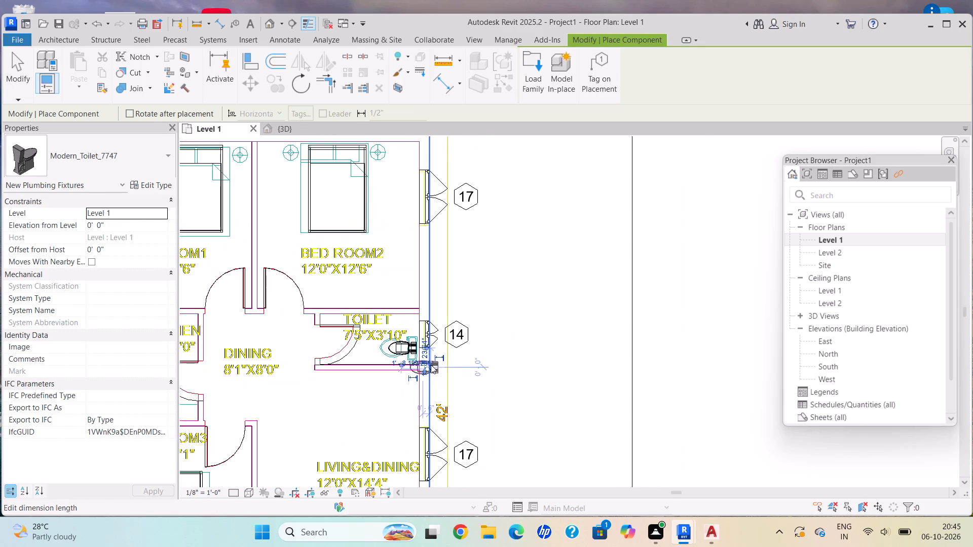
{"action": "scroll", "coordinate": [488, 361], "scroll_direction": "down", "scroll_amount": 2}
{"action": "middle_click", "coordinate": [488, 361]}
{"action": "scroll", "coordinate": [488, 361], "scroll_direction": "down", "scroll_amount": 3}
{"action": "middle_click_drag", "start_coordinate": [488, 361], "coordinate": [400, 401]}
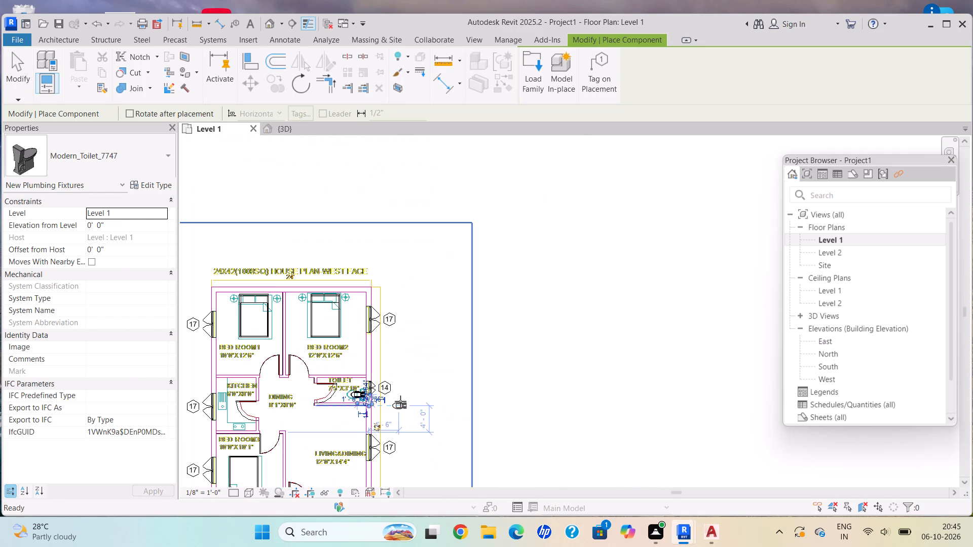
Review the overall Level 1 house plan, including its exterior walls, windows, stair and entry steps.
{"action": "middle_click_drag", "start_coordinate": [400, 401], "coordinate": [391, 347]}
{"action": "middle_click_drag", "start_coordinate": [392, 386], "coordinate": [392, 356]}
{"action": "middle_click_drag", "start_coordinate": [385, 382], "coordinate": [397, 366]}
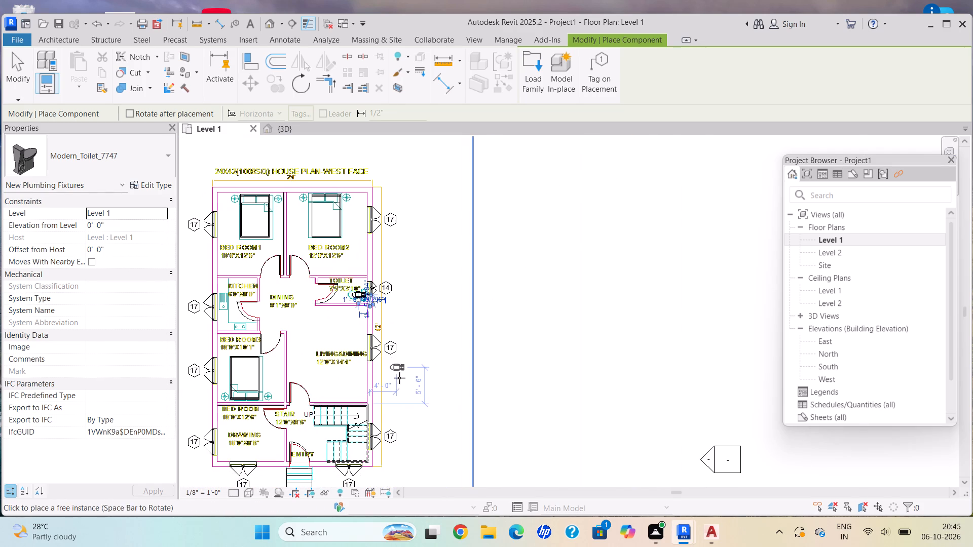
{"action": "middle_click_drag", "start_coordinate": [393, 396], "coordinate": [407, 348]}
{"action": "scroll", "coordinate": [307, 429], "scroll_direction": "up", "scroll_amount": 3}
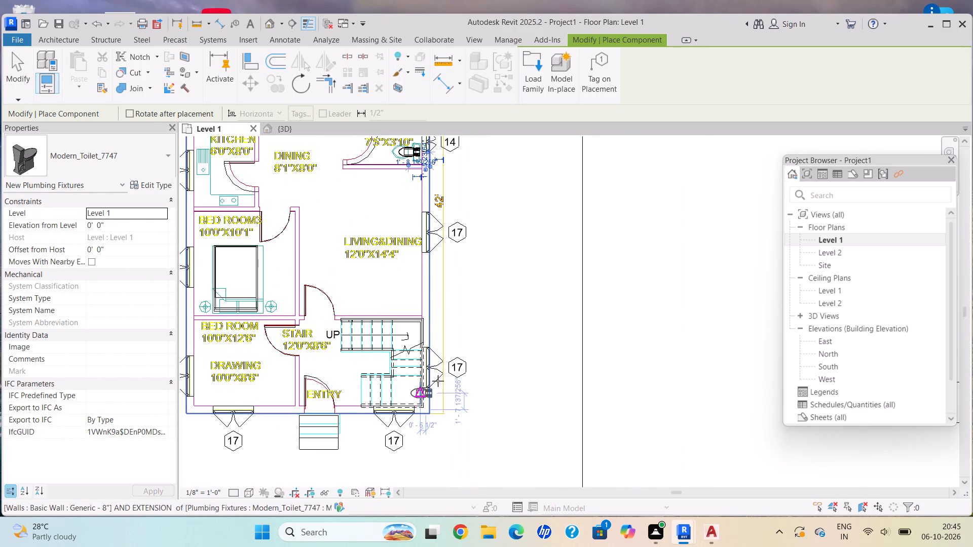
{"action": "scroll", "coordinate": [487, 280], "scroll_direction": "down", "scroll_amount": 3}
{"action": "middle_click_drag", "start_coordinate": [488, 279], "coordinate": [488, 339]}
{"action": "scroll", "coordinate": [497, 275], "scroll_direction": "down", "scroll_amount": 3}
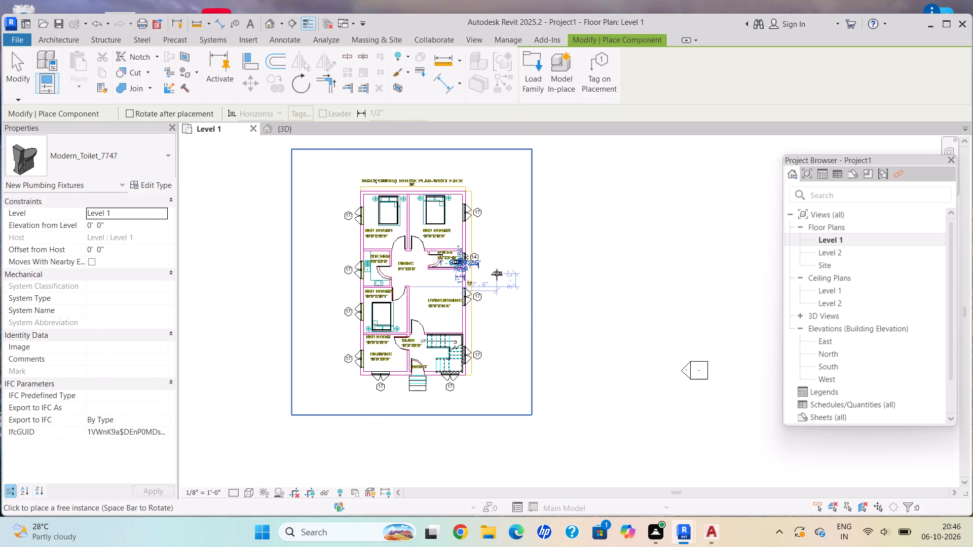
{"action": "middle_click_drag", "start_coordinate": [497, 275], "coordinate": [466, 323]}
{"action": "scroll", "coordinate": [463, 323], "scroll_direction": "up", "scroll_amount": 1}
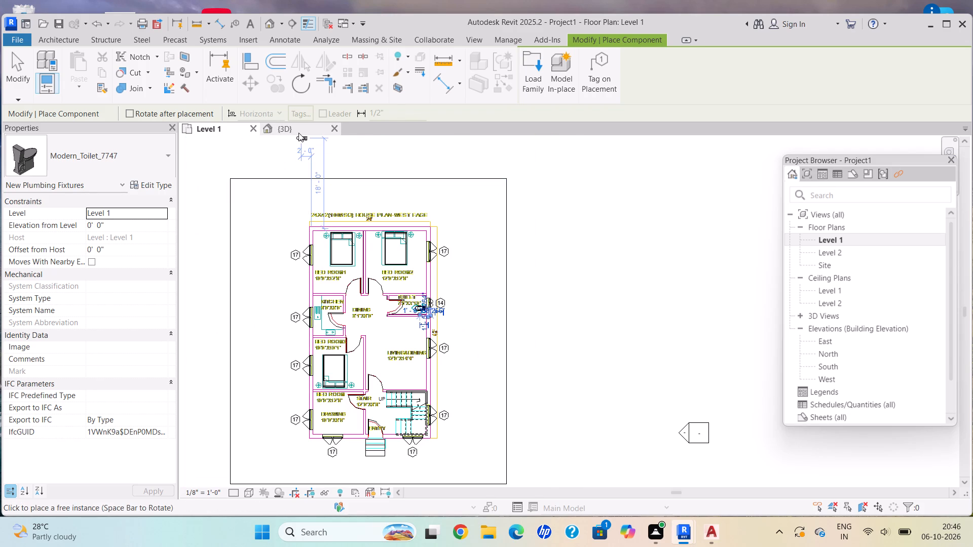
{"action": "key", "text": "Escape"}
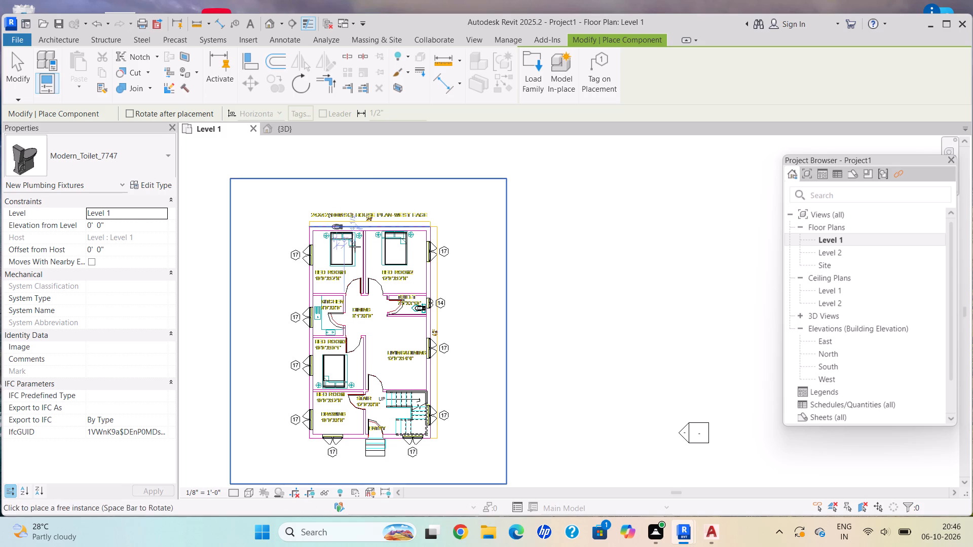
Examine the stair and entry corner against the CAD linework and compare it with the whole Level 1 plan.
{"action": "middle_click_drag", "start_coordinate": [414, 347], "coordinate": [422, 371]}
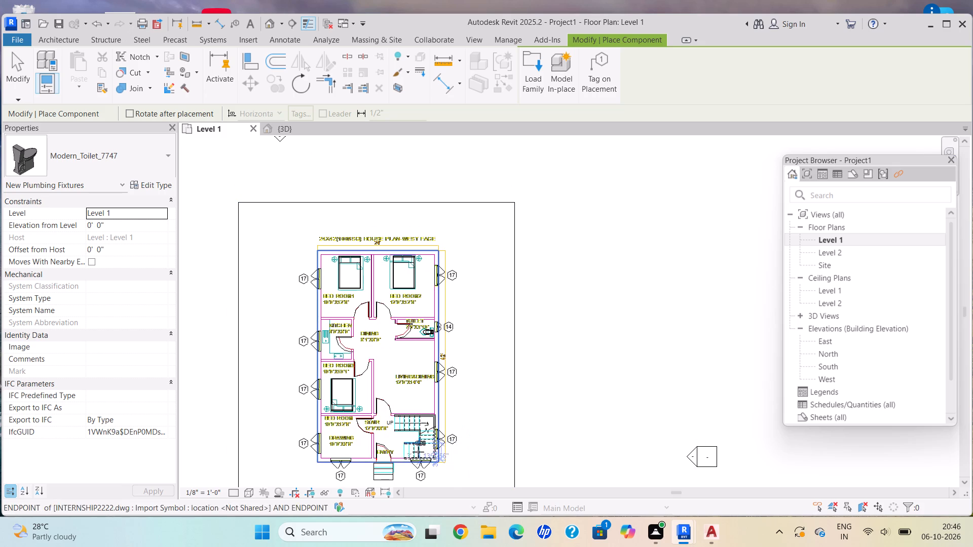
{"action": "scroll", "coordinate": [407, 458], "scroll_direction": "up", "scroll_amount": 6}
{"action": "scroll", "coordinate": [418, 462], "scroll_direction": "down", "scroll_amount": 1}
{"action": "scroll", "coordinate": [418, 462], "scroll_direction": "up", "scroll_amount": 5}
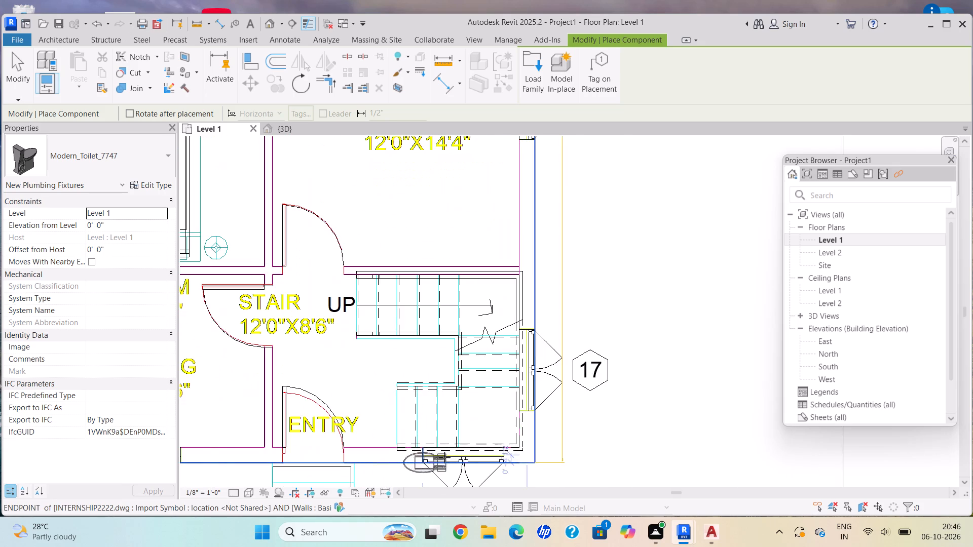
{"action": "scroll", "coordinate": [525, 446], "scroll_direction": "down", "scroll_amount": 1}
{"action": "scroll", "coordinate": [531, 444], "scroll_direction": "up", "scroll_amount": 5}
{"action": "scroll", "coordinate": [565, 416], "scroll_direction": "down", "scroll_amount": 9}
{"action": "scroll", "coordinate": [538, 387], "scroll_direction": "up", "scroll_amount": 1}
{"action": "scroll", "coordinate": [538, 387], "scroll_direction": "down", "scroll_amount": 1}
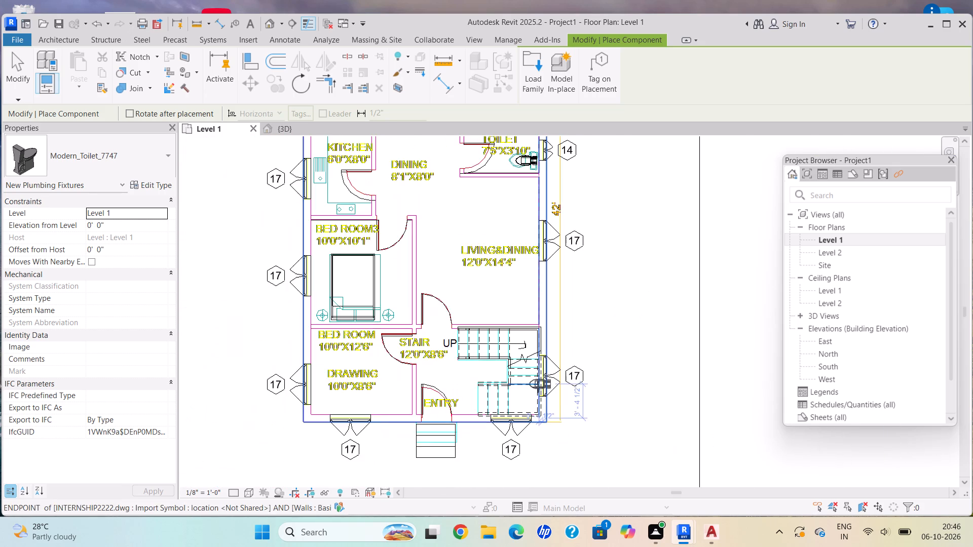
{"action": "scroll", "coordinate": [538, 387], "scroll_direction": "down", "scroll_amount": 1}
{"action": "scroll", "coordinate": [526, 393], "scroll_direction": "up", "scroll_amount": 1}
{"action": "scroll", "coordinate": [526, 393], "scroll_direction": "down", "scroll_amount": 4}
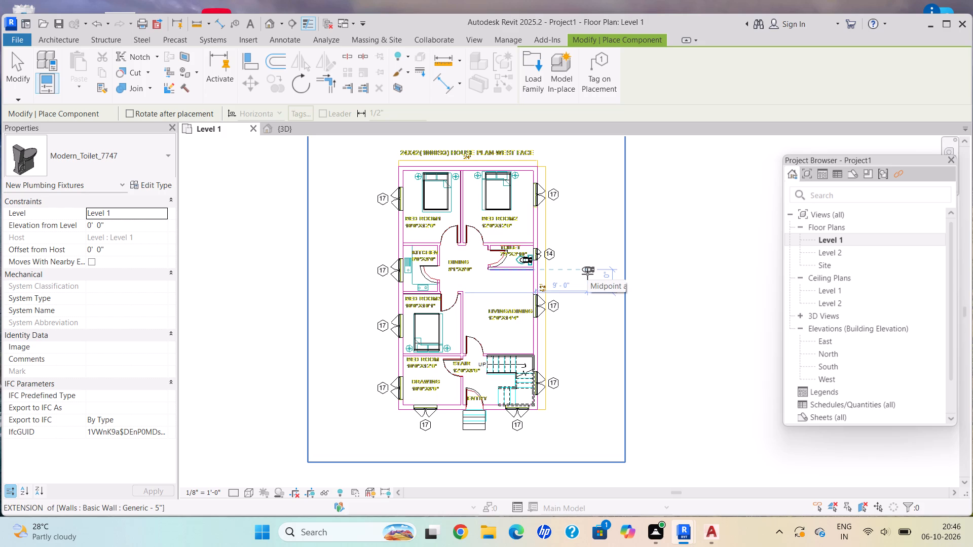
{"action": "scroll", "coordinate": [574, 276], "scroll_direction": "down", "scroll_amount": 2}
{"action": "scroll", "coordinate": [573, 276], "scroll_direction": "up", "scroll_amount": 1}
Place another Modern_Toilet_7747 instance in BED ROOM2, just above the wall shared with the TOILET room.
{"action": "middle_click_drag", "start_coordinate": [573, 276], "coordinate": [439, 310]}
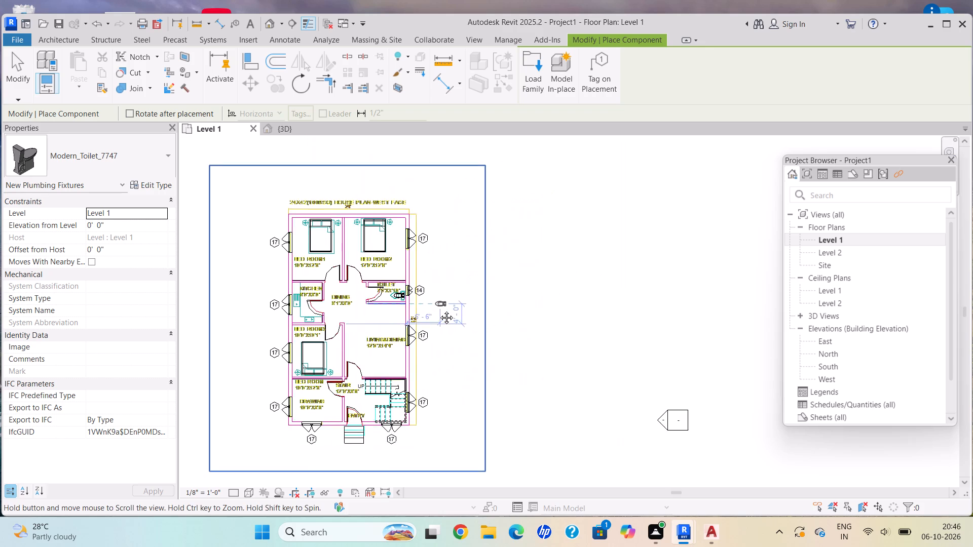
{"action": "middle_click_drag", "start_coordinate": [439, 310], "coordinate": [439, 309]}
{"action": "scroll", "coordinate": [354, 208], "scroll_direction": "up", "scroll_amount": 4}
{"action": "scroll", "coordinate": [238, 260], "scroll_direction": "up", "scroll_amount": 4}
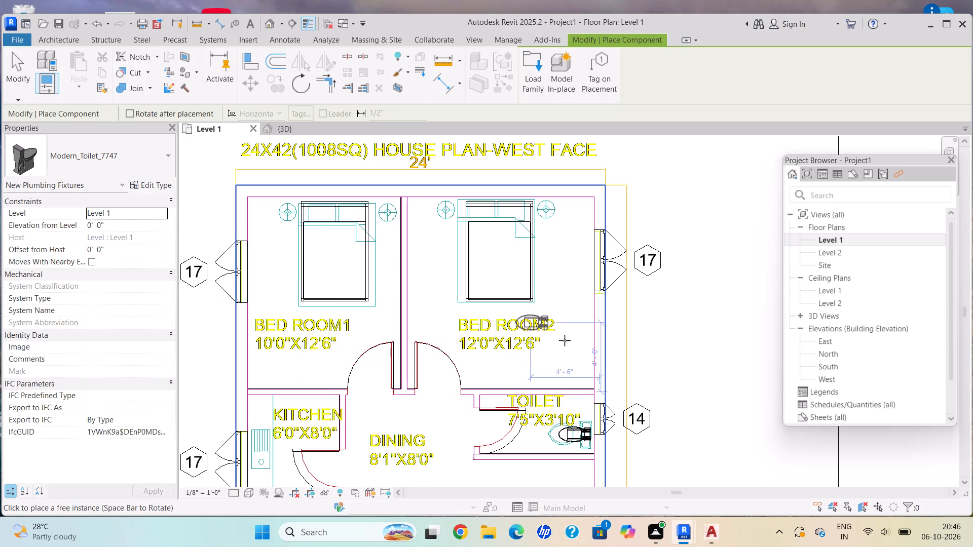
{"action": "left_click", "coordinate": [555, 369]}
Examine the living area, stair and entry below the TOILET room on the Level 1 plan.
{"action": "scroll", "coordinate": [629, 384], "scroll_direction": "down", "scroll_amount": 2}
{"action": "middle_click_drag", "start_coordinate": [629, 384], "coordinate": [554, 245]}
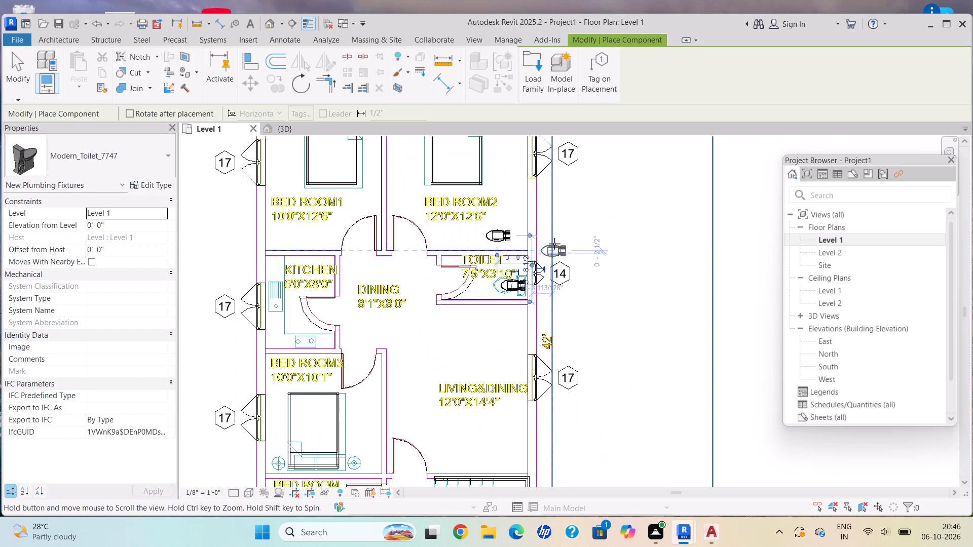
{"action": "middle_click_drag", "start_coordinate": [528, 443], "coordinate": [548, 301]}
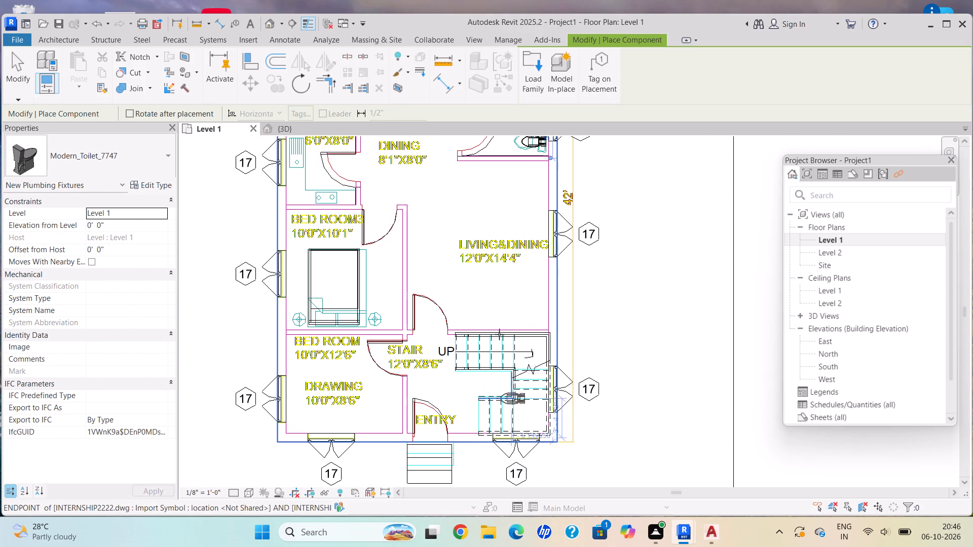
{"action": "scroll", "coordinate": [521, 317], "scroll_direction": "up", "scroll_amount": 5}
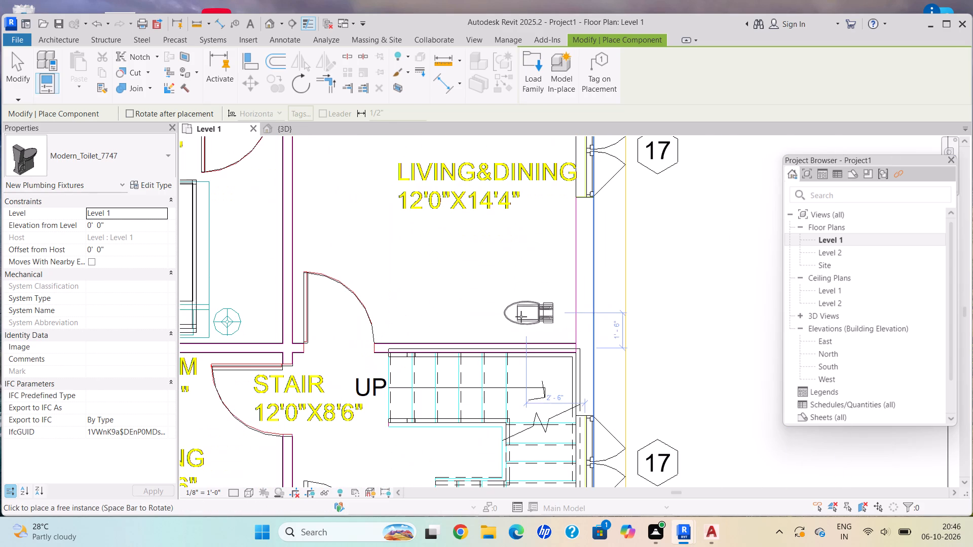
{"action": "scroll", "coordinate": [521, 317], "scroll_direction": "down", "scroll_amount": 5}
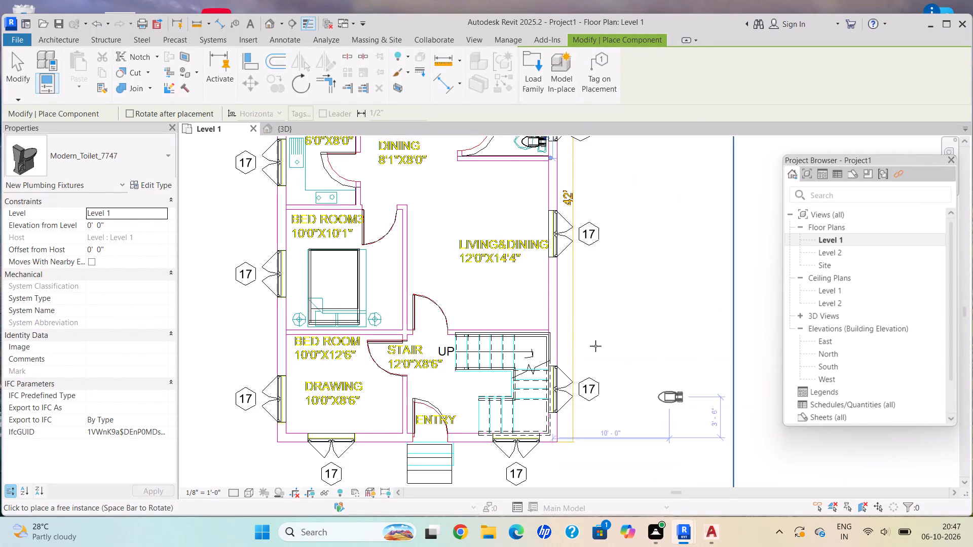
{"action": "scroll", "coordinate": [596, 346], "scroll_direction": "down", "scroll_amount": 3}
{"action": "middle_click_drag", "start_coordinate": [479, 304], "coordinate": [474, 327]}
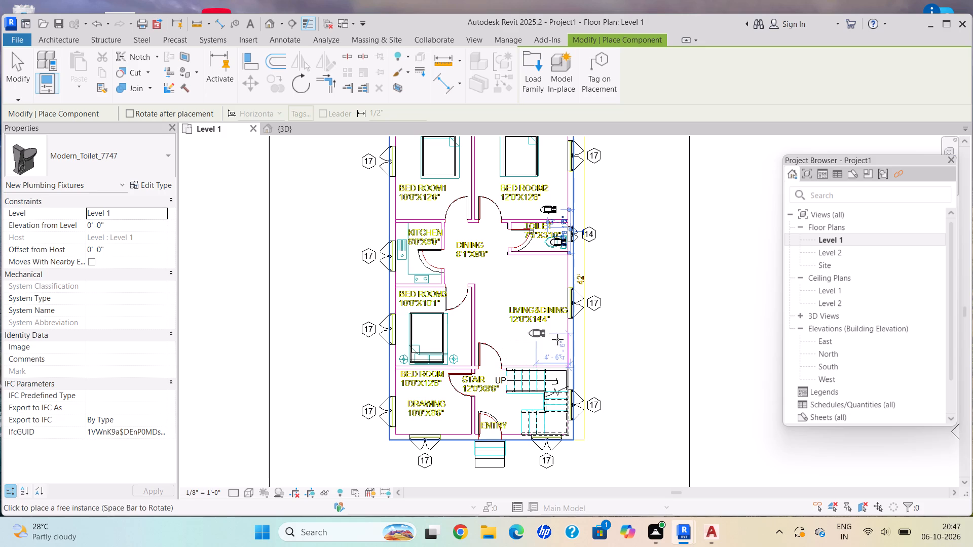
{"action": "scroll", "coordinate": [550, 357], "scroll_direction": "up", "scroll_amount": 3}
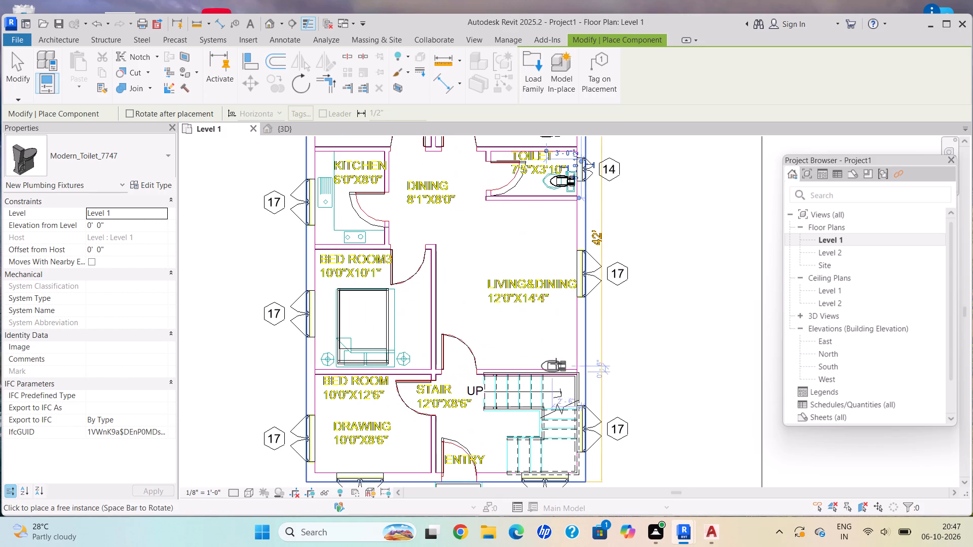
Place two Modern_Toilet_7747 instances by the LIVING&DINING exterior wall, one just above the stair wall and one just below the TOILET room.
{"action": "left_click", "coordinate": [558, 358]}
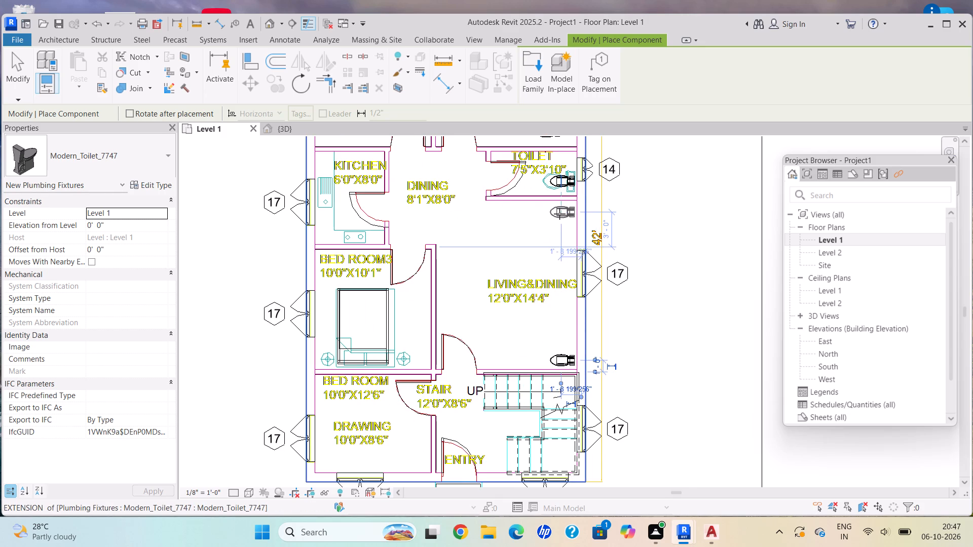
{"action": "left_click", "coordinate": [559, 214]}
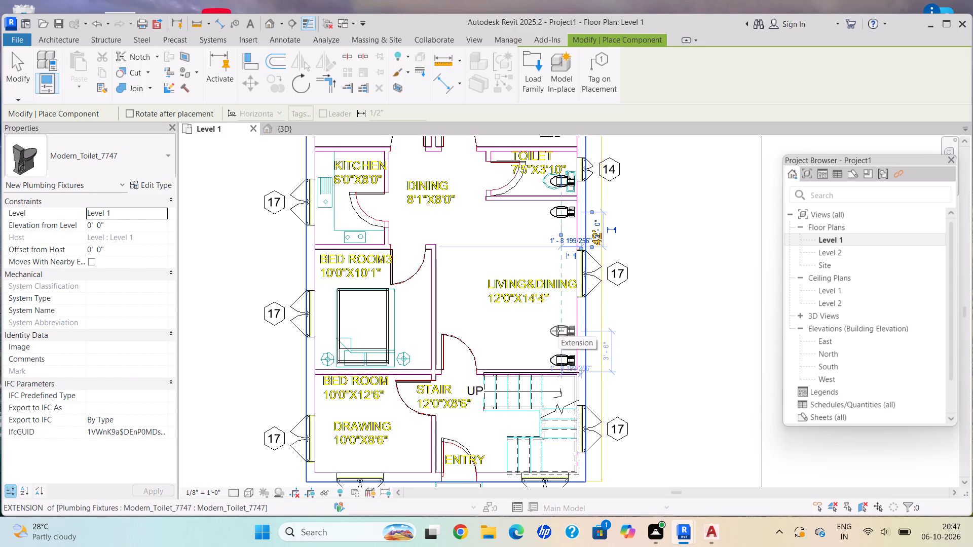
{"action": "scroll", "coordinate": [563, 360], "scroll_direction": "down", "scroll_amount": 2}
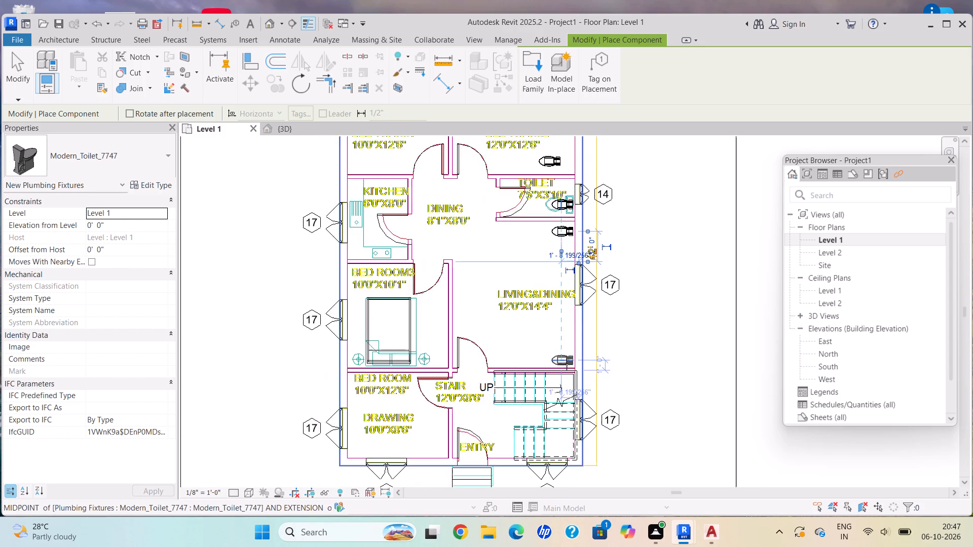
{"action": "scroll", "coordinate": [567, 364], "scroll_direction": "down", "scroll_amount": 3}
{"action": "middle_click_drag", "start_coordinate": [602, 209], "coordinate": [519, 302]}
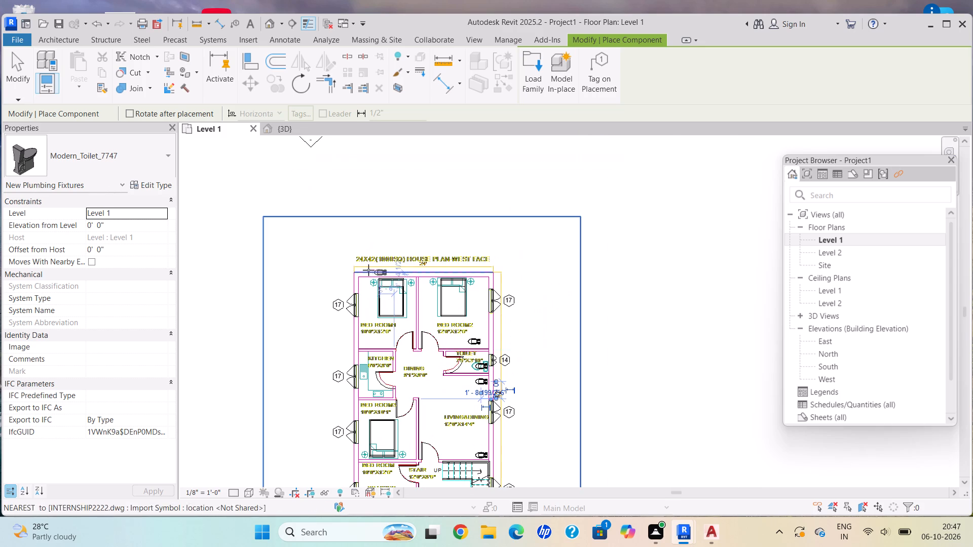
{"action": "scroll", "coordinate": [368, 270], "scroll_direction": "up", "scroll_amount": 4}
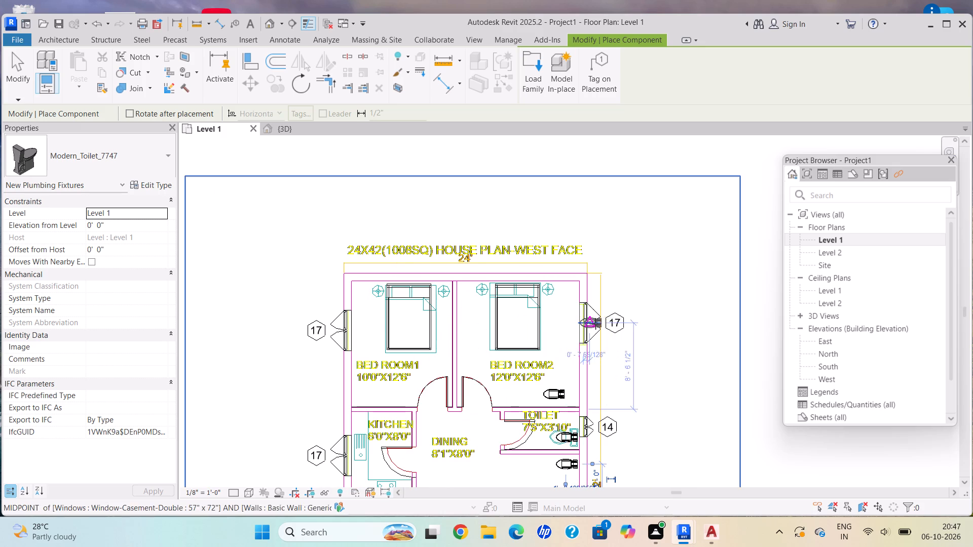
{"action": "scroll", "coordinate": [606, 329], "scroll_direction": "up", "scroll_amount": 4}
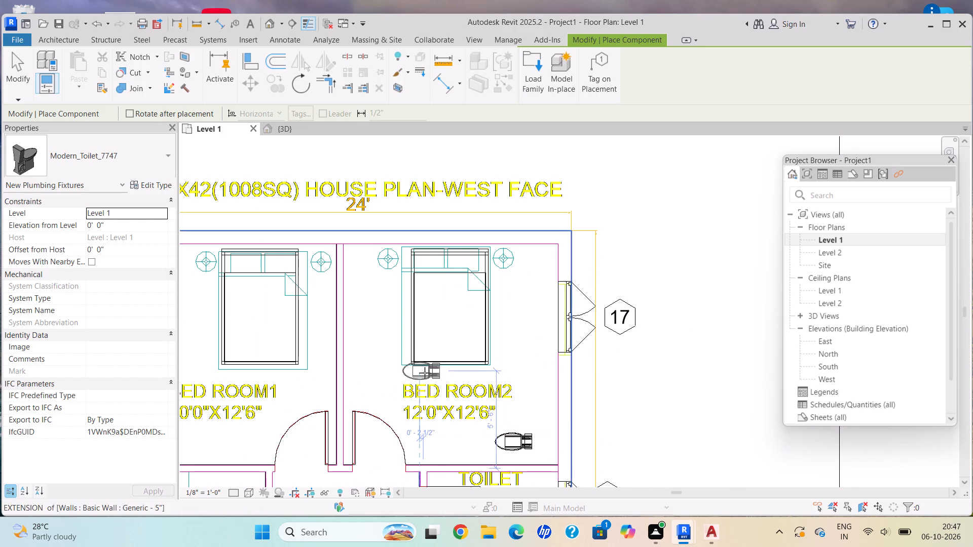
{"action": "middle_click_drag", "start_coordinate": [425, 373], "coordinate": [437, 367]}
{"action": "key", "text": "Escape"}
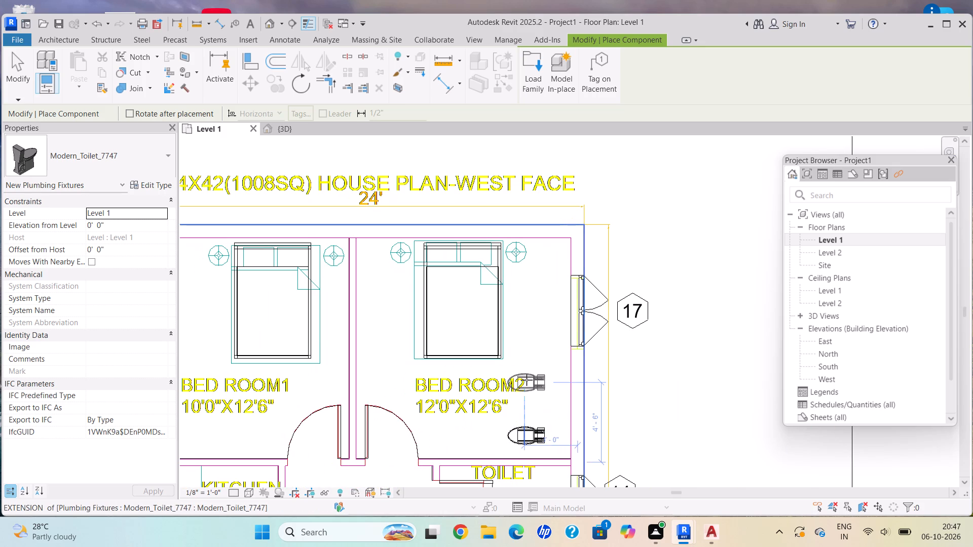
{"action": "key", "text": "Escape"}
{"action": "key", "text": "Escape"}
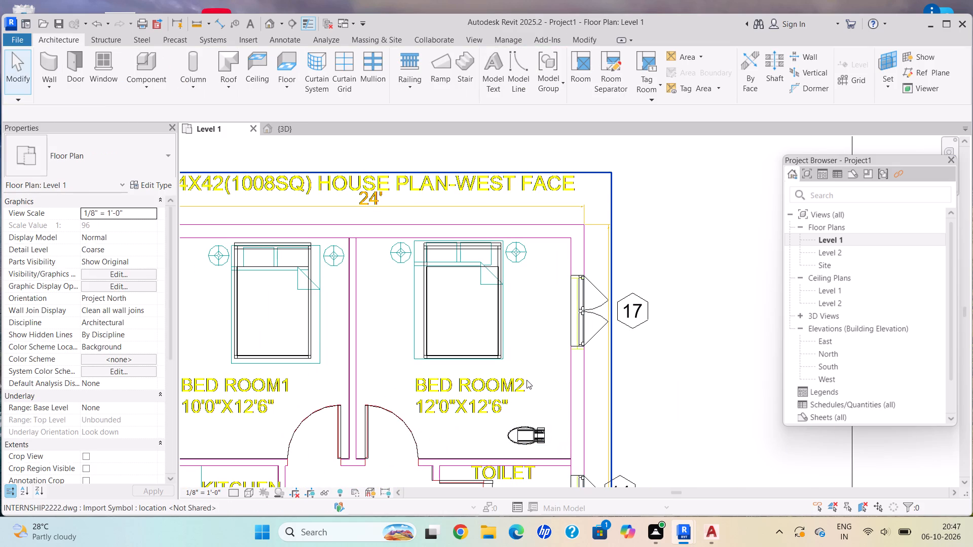
Nudge the BED ROOM2 casement window down along its exterior wall to 8'-4 1/2" from the wall shared with the TOILET room.
{"action": "scroll", "coordinate": [603, 362], "scroll_direction": "up", "scroll_amount": 4}
{"action": "scroll", "coordinate": [598, 334], "scroll_direction": "down", "scroll_amount": 1}
{"action": "scroll", "coordinate": [598, 334], "scroll_direction": "up", "scroll_amount": 1}
{"action": "scroll", "coordinate": [598, 334], "scroll_direction": "down", "scroll_amount": 1}
{"action": "scroll", "coordinate": [598, 334], "scroll_direction": "up", "scroll_amount": 2}
{"action": "left_click", "coordinate": [579, 321]}
{"action": "key", "text": "Down"}
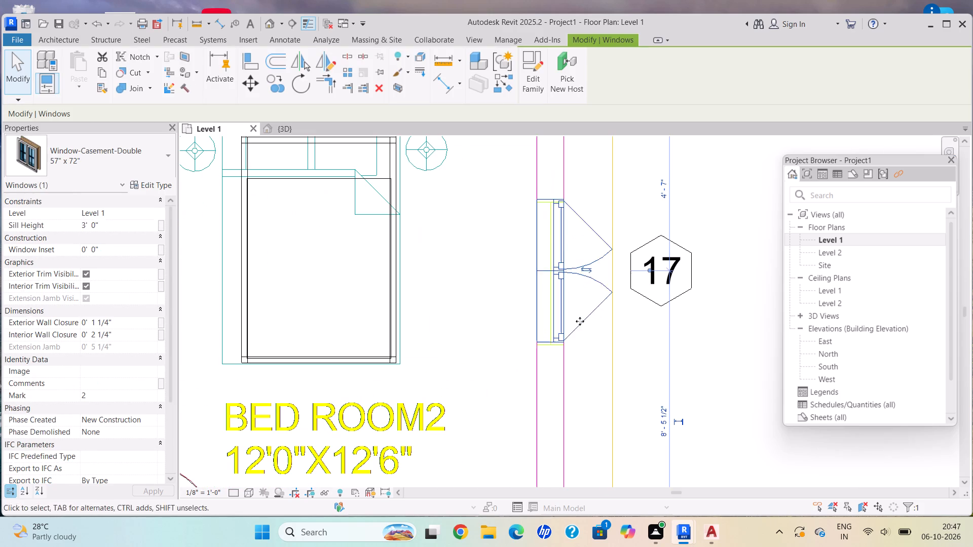
{"action": "key", "text": "Down"}
Examine the casement windows around the exterior walls against the CAD linework, from the kitchen past the drawing room and stair to the living area.
{"action": "scroll", "coordinate": [514, 431], "scroll_direction": "down", "scroll_amount": 2}
{"action": "scroll", "coordinate": [507, 428], "scroll_direction": "up", "scroll_amount": 1}
{"action": "scroll", "coordinate": [486, 421], "scroll_direction": "down", "scroll_amount": 1}
{"action": "scroll", "coordinate": [482, 419], "scroll_direction": "up", "scroll_amount": 1}
{"action": "scroll", "coordinate": [472, 414], "scroll_direction": "down", "scroll_amount": 4}
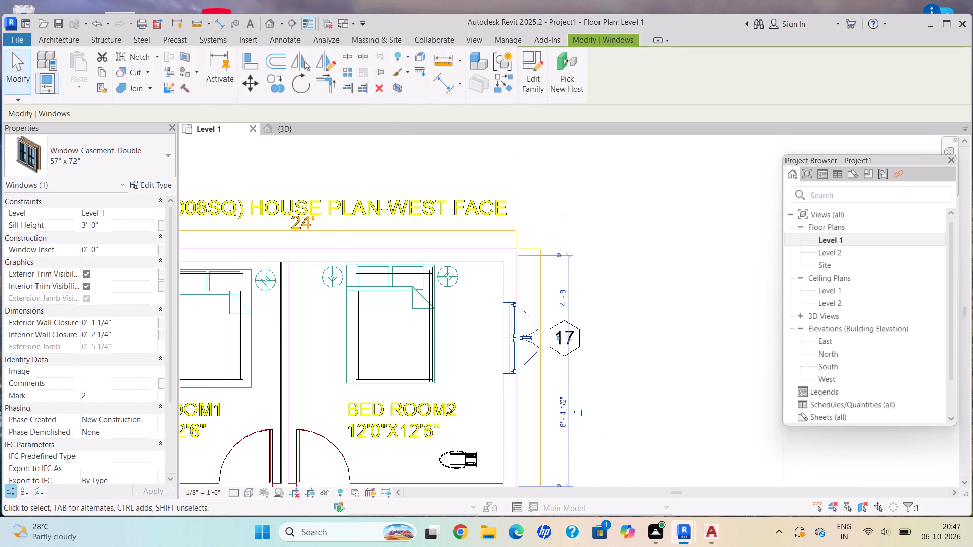
{"action": "scroll", "coordinate": [205, 372], "scroll_direction": "down", "scroll_amount": 1}
{"action": "middle_click_drag", "start_coordinate": [205, 372], "coordinate": [333, 333]}
{"action": "scroll", "coordinate": [145, 324], "scroll_direction": "down", "scroll_amount": 1}
{"action": "middle_click_drag", "start_coordinate": [272, 380], "coordinate": [422, 173]}
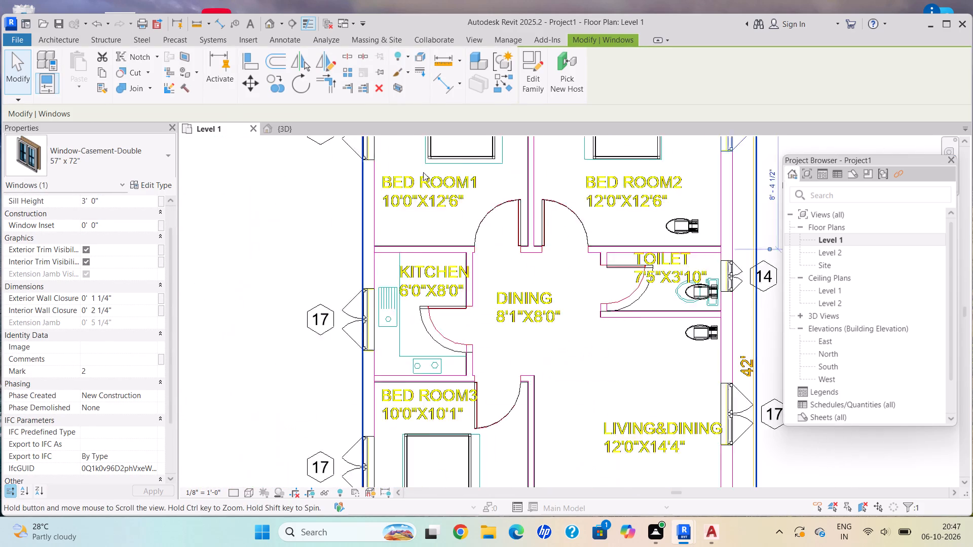
{"action": "scroll", "coordinate": [346, 325], "scroll_direction": "up", "scroll_amount": 1}
{"action": "middle_click_drag", "start_coordinate": [346, 326], "coordinate": [355, 323]}
{"action": "scroll", "coordinate": [419, 306], "scroll_direction": "up", "scroll_amount": 2}
{"action": "scroll", "coordinate": [427, 295], "scroll_direction": "down", "scroll_amount": 1}
{"action": "scroll", "coordinate": [430, 290], "scroll_direction": "up", "scroll_amount": 3}
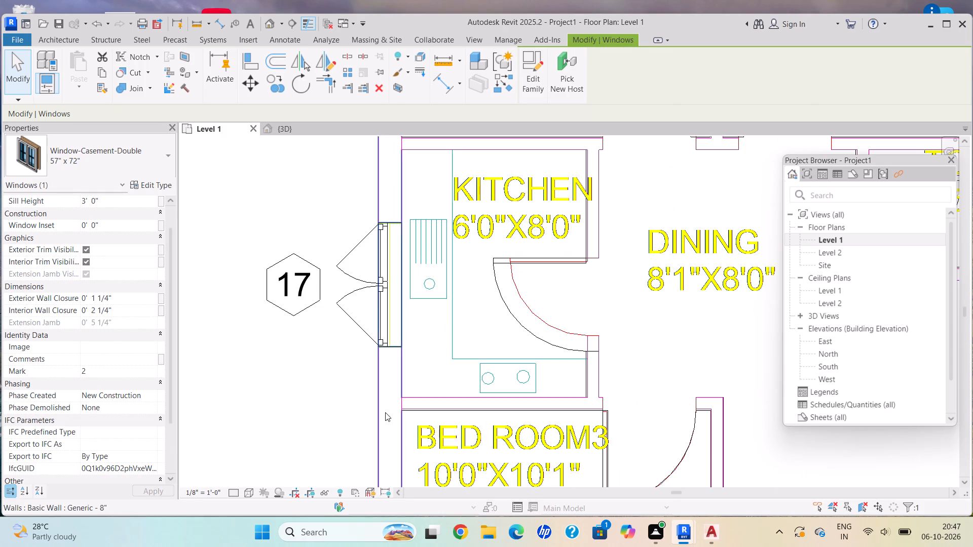
{"action": "scroll", "coordinate": [387, 415], "scroll_direction": "down", "scroll_amount": 2}
{"action": "middle_click_drag", "start_coordinate": [387, 415], "coordinate": [249, 7]}
{"action": "middle_click_drag", "start_coordinate": [186, 327], "coordinate": [222, 247]}
{"action": "scroll", "coordinate": [264, 383], "scroll_direction": "up", "scroll_amount": 2}
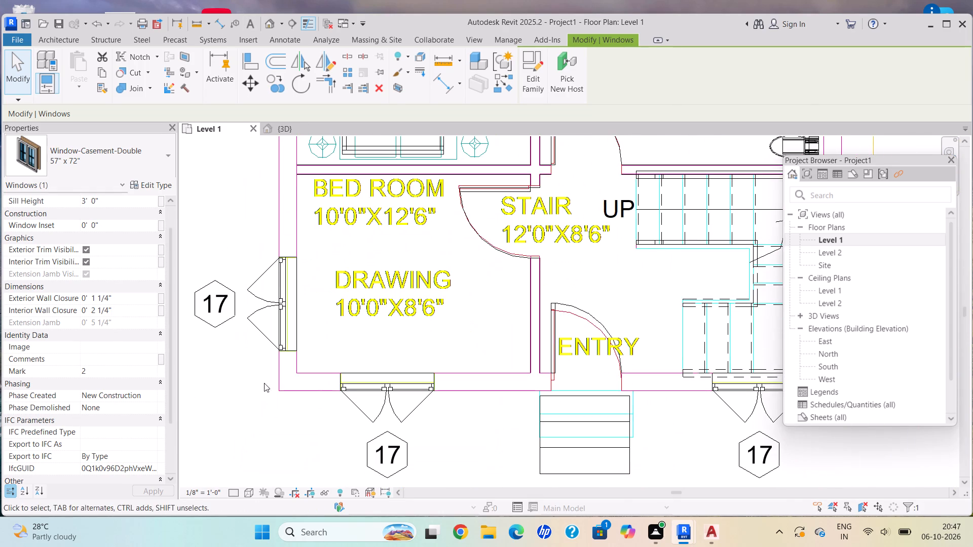
{"action": "scroll", "coordinate": [264, 383], "scroll_direction": "up", "scroll_amount": 2}
{"action": "scroll", "coordinate": [273, 378], "scroll_direction": "down", "scroll_amount": 1}
{"action": "middle_click_drag", "start_coordinate": [601, 411], "coordinate": [131, 356]}
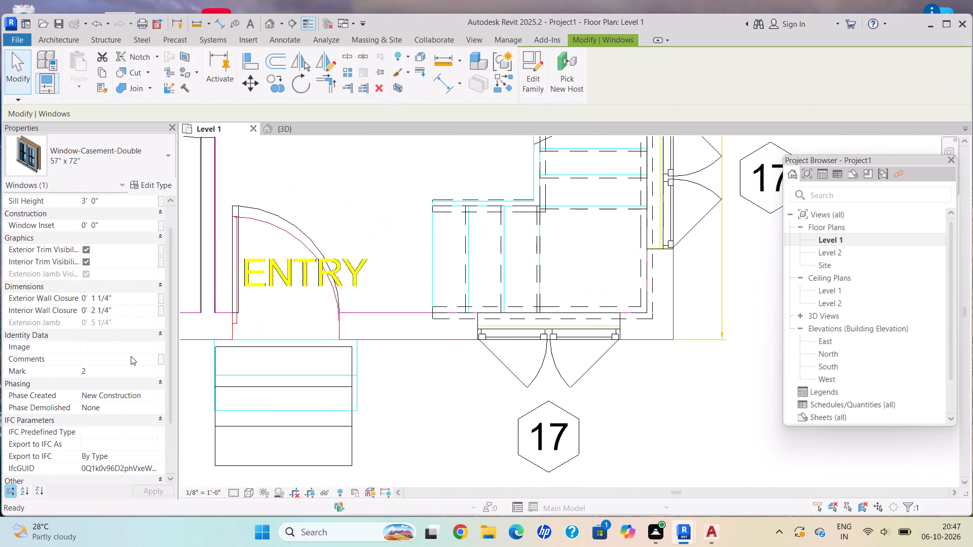
{"action": "middle_click_drag", "start_coordinate": [618, 374], "coordinate": [481, 451]}
{"action": "middle_click_drag", "start_coordinate": [595, 274], "coordinate": [569, 375]}
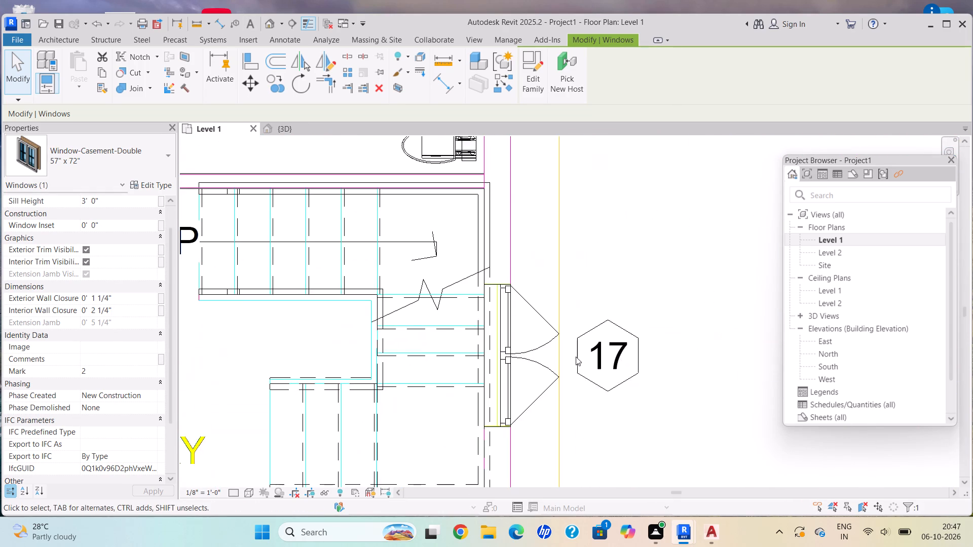
{"action": "middle_click_drag", "start_coordinate": [567, 236], "coordinate": [521, 439]}
{"action": "scroll", "coordinate": [532, 348], "scroll_direction": "down", "scroll_amount": 5}
{"action": "middle_click_drag", "start_coordinate": [514, 323], "coordinate": [514, 358]}
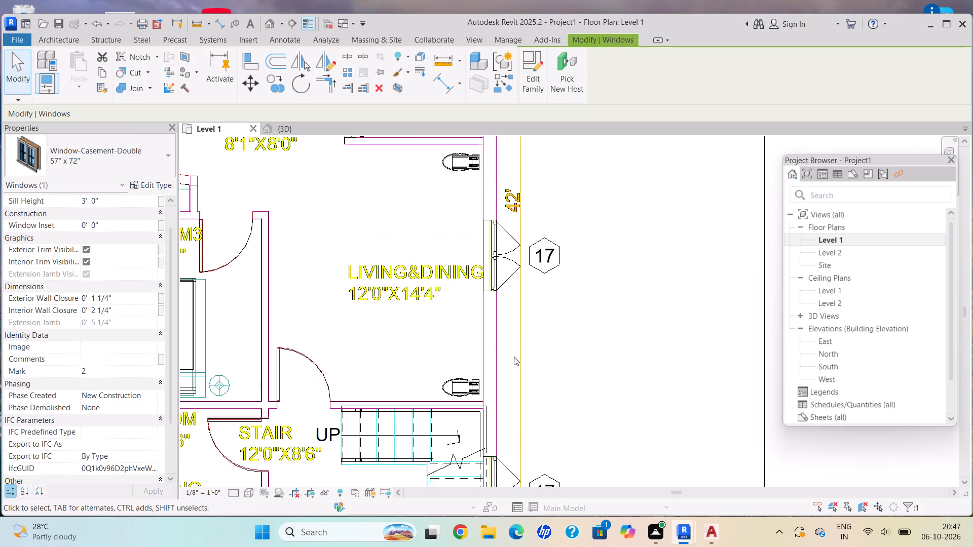
{"action": "scroll", "coordinate": [514, 356], "scroll_direction": "down", "scroll_amount": 6}
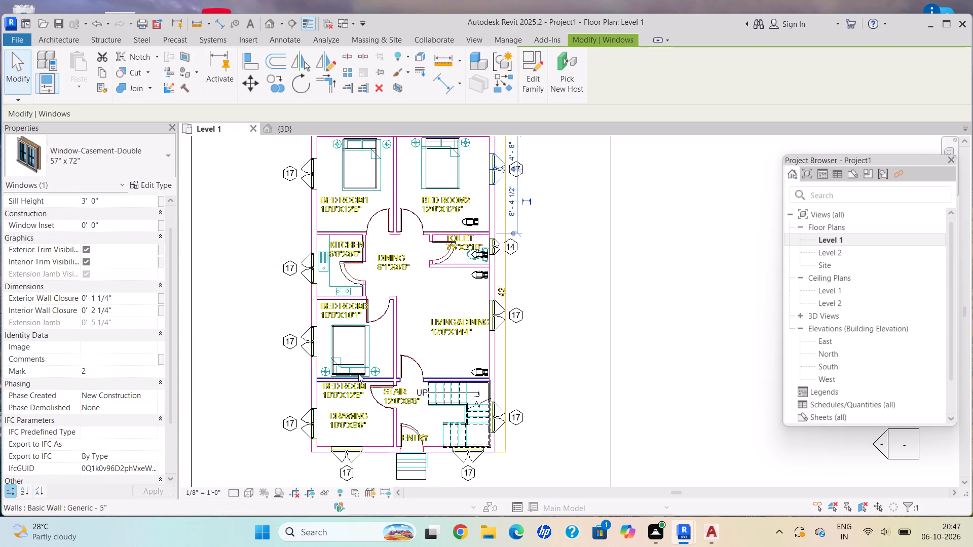
Examine the entry steps, entry door and stair corner against the CAD linework on the Level 1 plan.
{"action": "scroll", "coordinate": [358, 375], "scroll_direction": "down", "scroll_amount": 3}
{"action": "middle_click", "coordinate": [359, 374]}
{"action": "scroll", "coordinate": [386, 454], "scroll_direction": "up", "scroll_amount": 3}
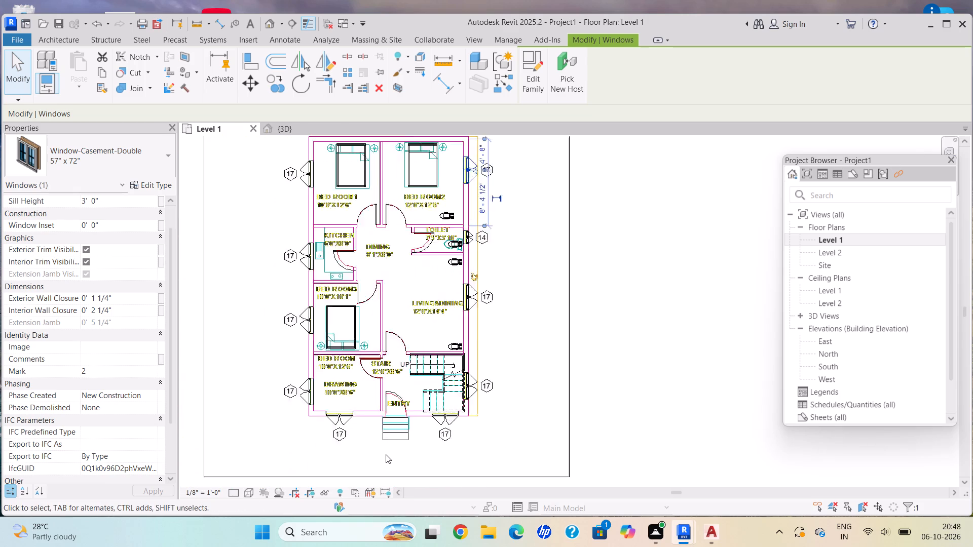
{"action": "scroll", "coordinate": [386, 454], "scroll_direction": "up", "scroll_amount": 6}
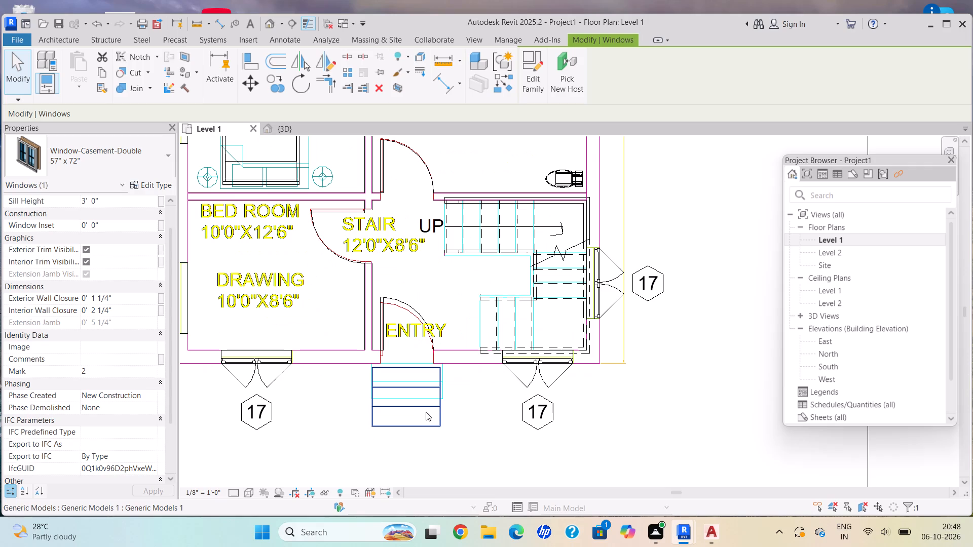
{"action": "scroll", "coordinate": [451, 430], "scroll_direction": "down", "scroll_amount": 4}
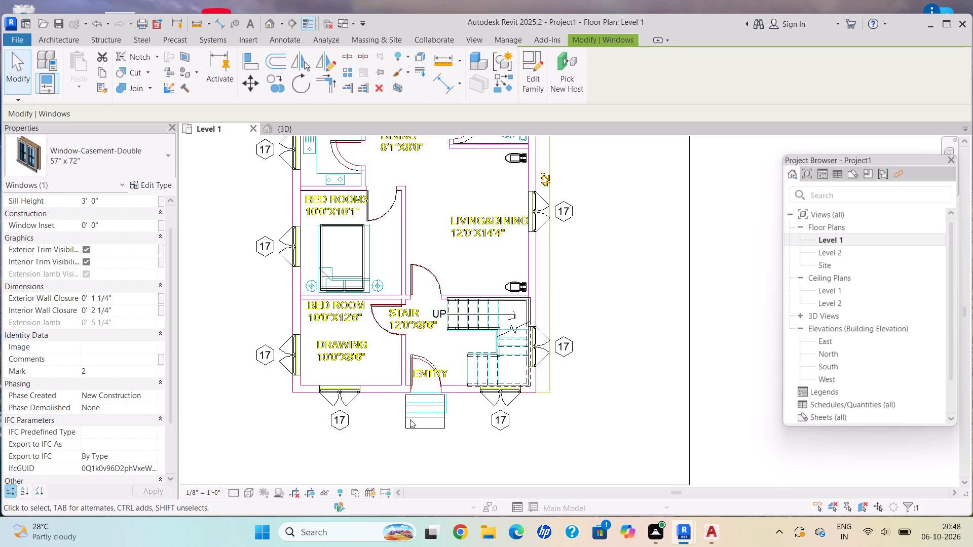
{"action": "scroll", "coordinate": [416, 418], "scroll_direction": "up", "scroll_amount": 2}
{"action": "scroll", "coordinate": [416, 418], "scroll_direction": "down", "scroll_amount": 1}
{"action": "scroll", "coordinate": [416, 418], "scroll_direction": "up", "scroll_amount": 1}
{"action": "scroll", "coordinate": [309, 444], "scroll_direction": "up", "scroll_amount": 2}
{"action": "scroll", "coordinate": [387, 416], "scroll_direction": "up", "scroll_amount": 3}
{"action": "scroll", "coordinate": [382, 447], "scroll_direction": "down", "scroll_amount": 2}
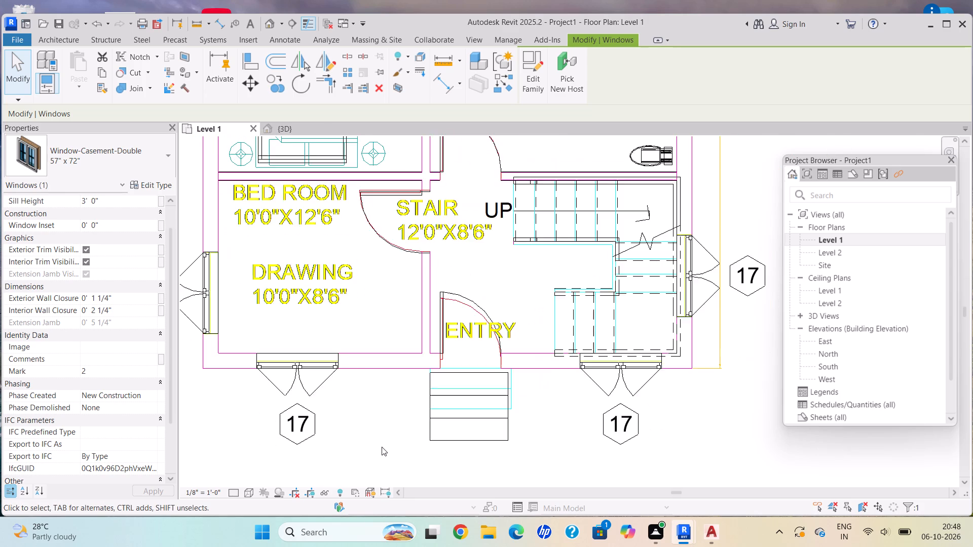
{"action": "scroll", "coordinate": [377, 443], "scroll_direction": "down", "scroll_amount": 5}
Check the bedrooms, the TOILET room and the living area with its toilet fixtures, down to the stair.
{"action": "middle_click_drag", "start_coordinate": [566, 307], "coordinate": [538, 386]}
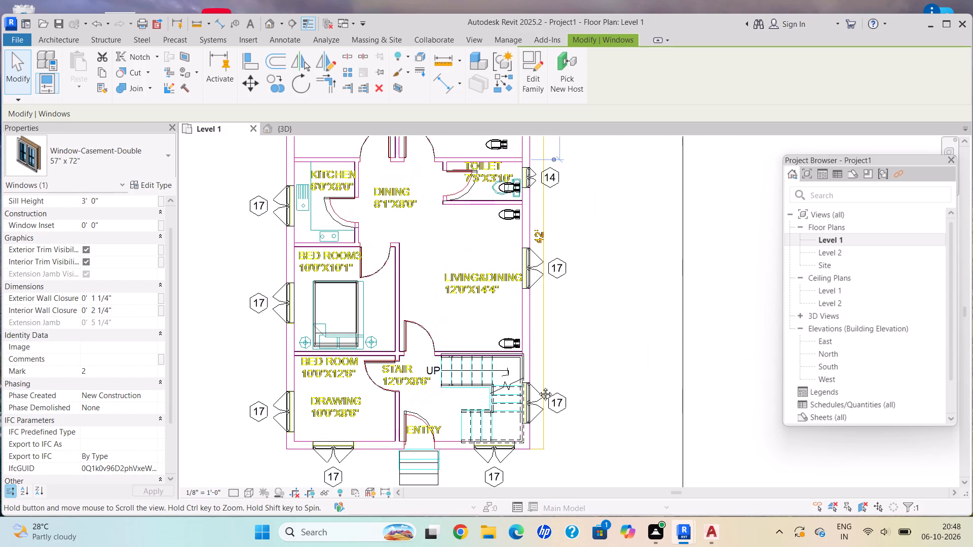
{"action": "middle_click_drag", "start_coordinate": [538, 386], "coordinate": [521, 407]}
{"action": "middle_click_drag", "start_coordinate": [371, 255], "coordinate": [397, 398]}
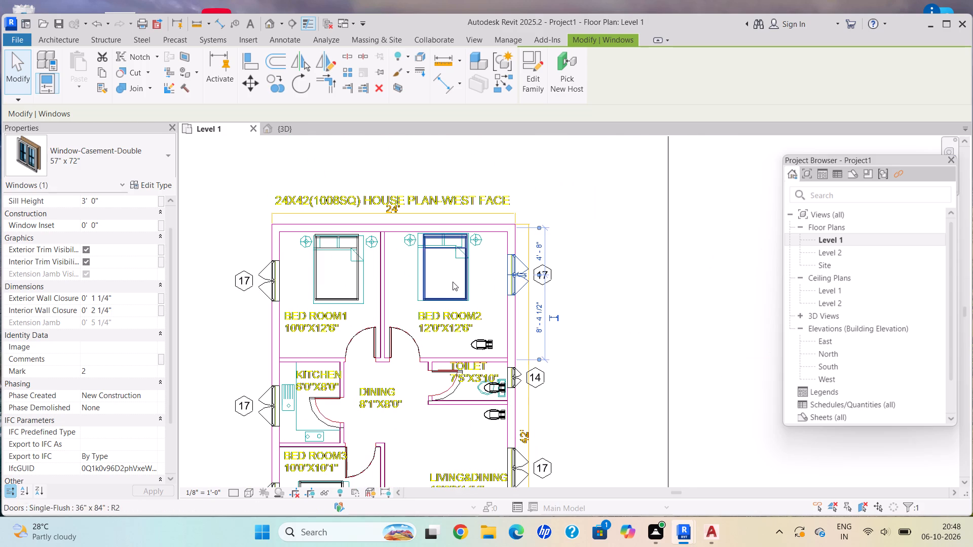
{"action": "middle_click_drag", "start_coordinate": [455, 377], "coordinate": [451, 337]}
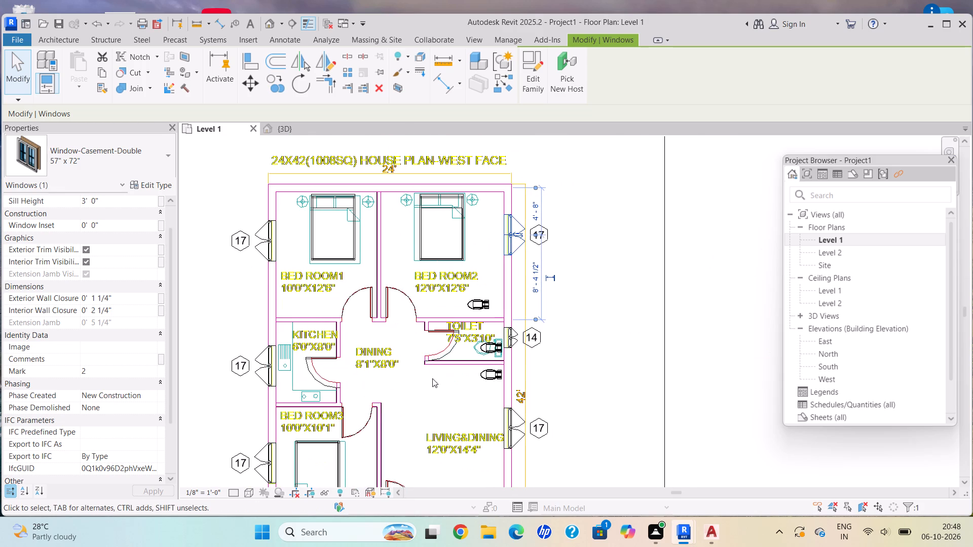
{"action": "middle_click_drag", "start_coordinate": [519, 425], "coordinate": [520, 403]}
{"action": "scroll", "coordinate": [490, 441], "scroll_direction": "up", "scroll_amount": 3}
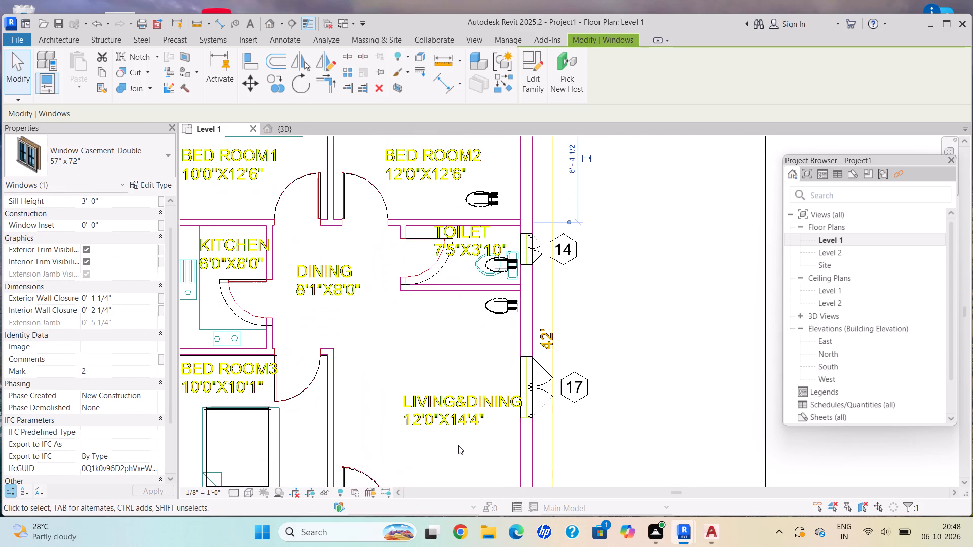
{"action": "scroll", "coordinate": [528, 431], "scroll_direction": "up", "scroll_amount": 5}
{"action": "middle_click_drag", "start_coordinate": [552, 401], "coordinate": [391, 175]}
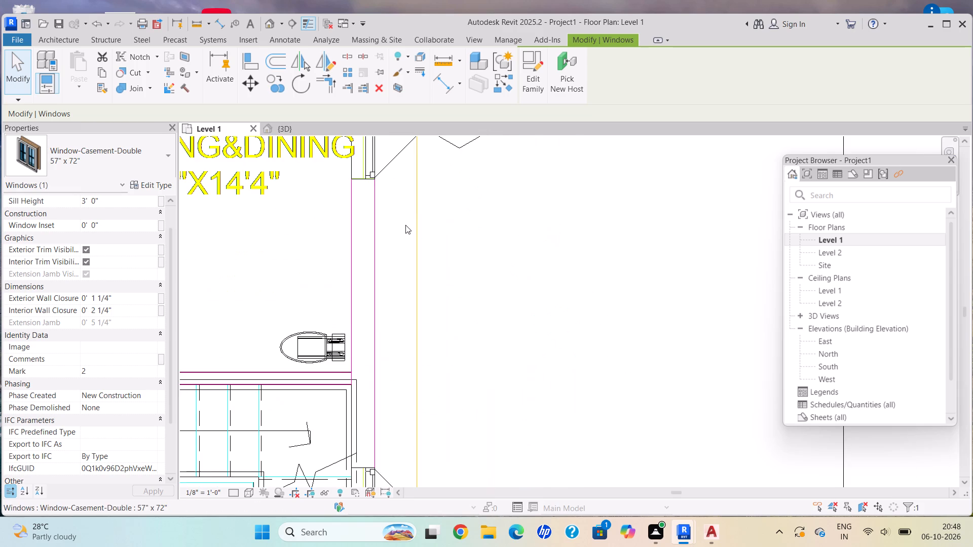
{"action": "scroll", "coordinate": [400, 216], "scroll_direction": "down", "scroll_amount": 2}
{"action": "middle_click_drag", "start_coordinate": [400, 216], "coordinate": [517, 464]}
{"action": "scroll", "coordinate": [522, 450], "scroll_direction": "down", "scroll_amount": 3}
{"action": "middle_click_drag", "start_coordinate": [522, 445], "coordinate": [526, 393]}
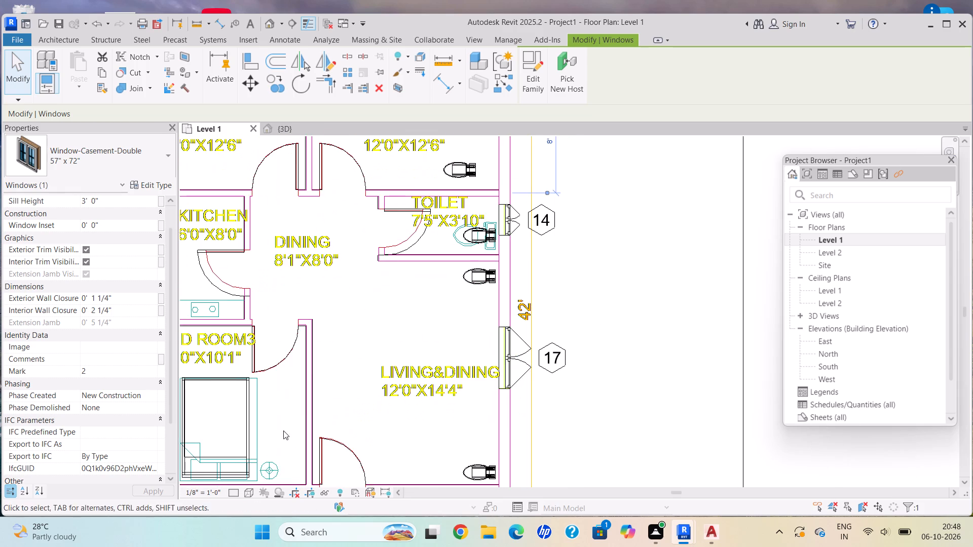
{"action": "middle_click_drag", "start_coordinate": [283, 431], "coordinate": [670, 177]}
{"action": "middle_click_drag", "start_coordinate": [634, 225], "coordinate": [240, 272]}
{"action": "middle_click_drag", "start_coordinate": [439, 405], "coordinate": [489, 316]}
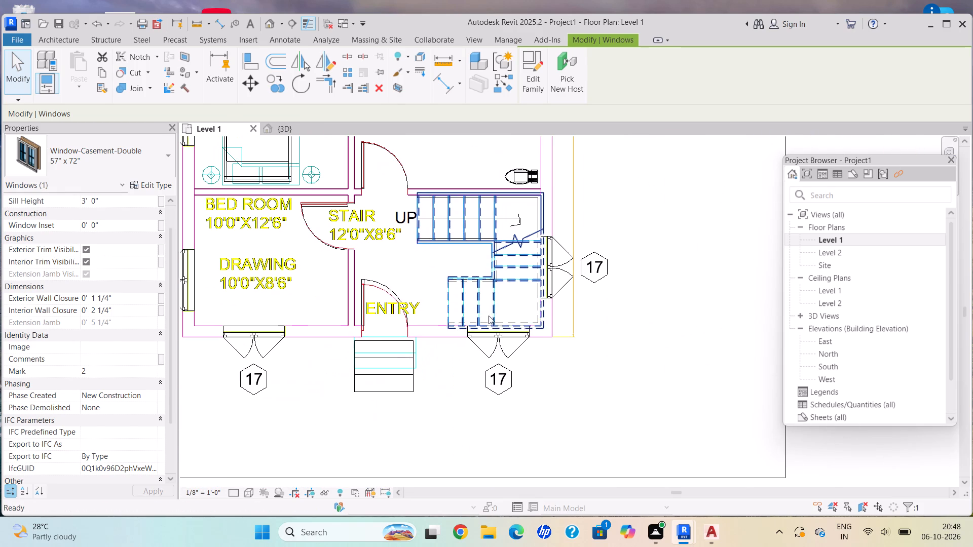
Review the whole Level 1 house plan from the bedrooms down to the entry, including furniture, fixtures and windows.
{"action": "scroll", "coordinate": [350, 288], "scroll_direction": "down", "scroll_amount": 1}
{"action": "middle_click_drag", "start_coordinate": [349, 287], "coordinate": [410, 390]}
{"action": "scroll", "coordinate": [424, 318], "scroll_direction": "down", "scroll_amount": 4}
{"action": "middle_click_drag", "start_coordinate": [410, 330], "coordinate": [413, 422]}
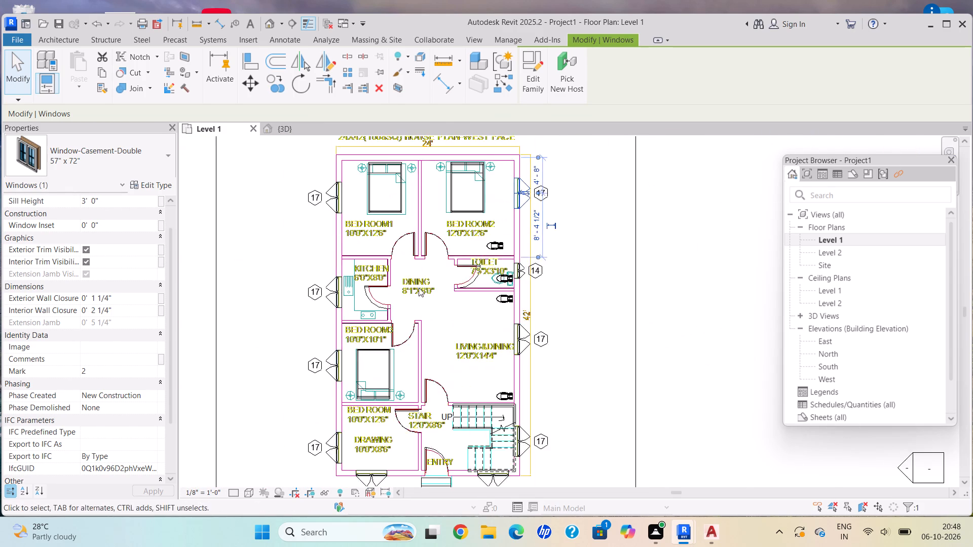
{"action": "scroll", "coordinate": [419, 288], "scroll_direction": "down", "scroll_amount": 1}
{"action": "middle_click_drag", "start_coordinate": [419, 288], "coordinate": [411, 370]}
{"action": "scroll", "coordinate": [411, 370], "scroll_direction": "down", "scroll_amount": 1}
{"action": "scroll", "coordinate": [568, 283], "scroll_direction": "up", "scroll_amount": 3}
{"action": "scroll", "coordinate": [491, 407], "scroll_direction": "up", "scroll_amount": 3}
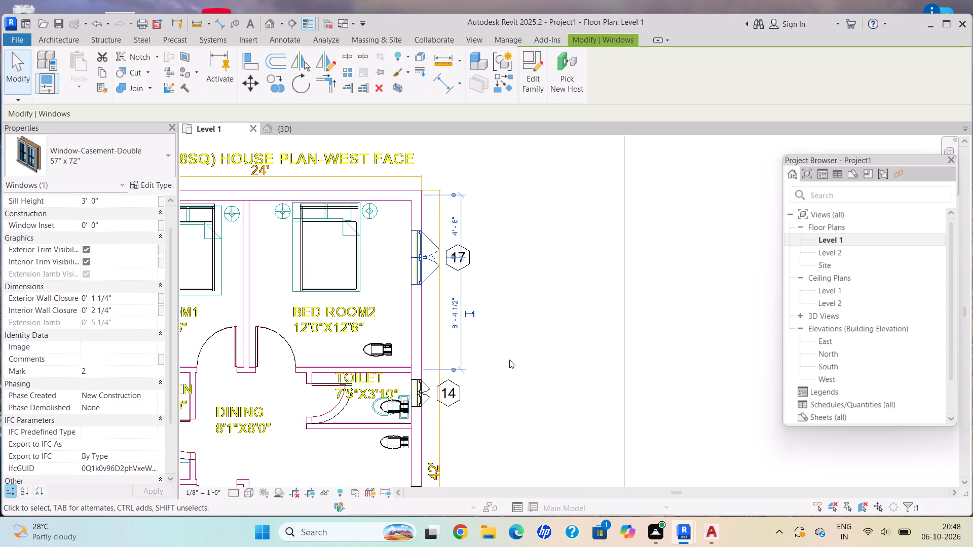
{"action": "scroll", "coordinate": [573, 361], "scroll_direction": "down", "scroll_amount": 4}
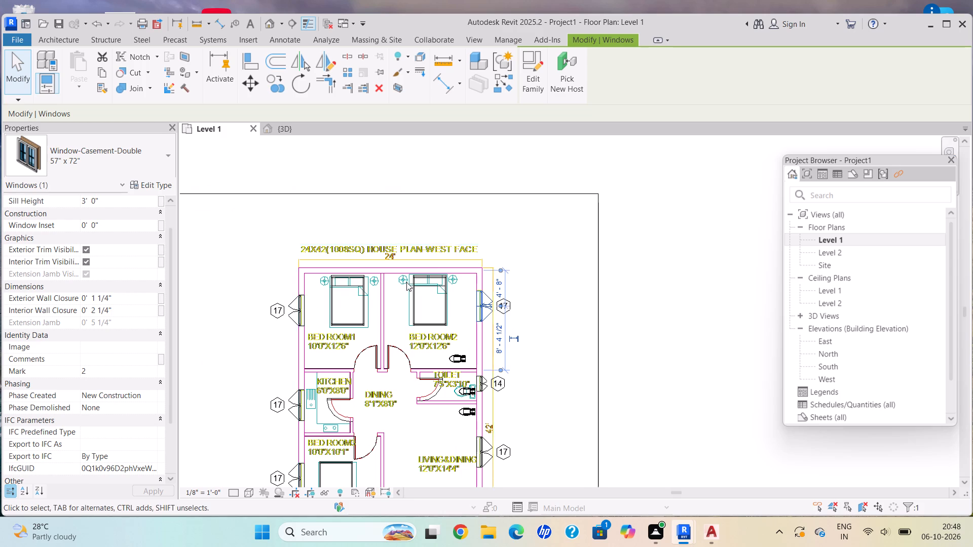
{"action": "middle_click_drag", "start_coordinate": [494, 399], "coordinate": [484, 372]}
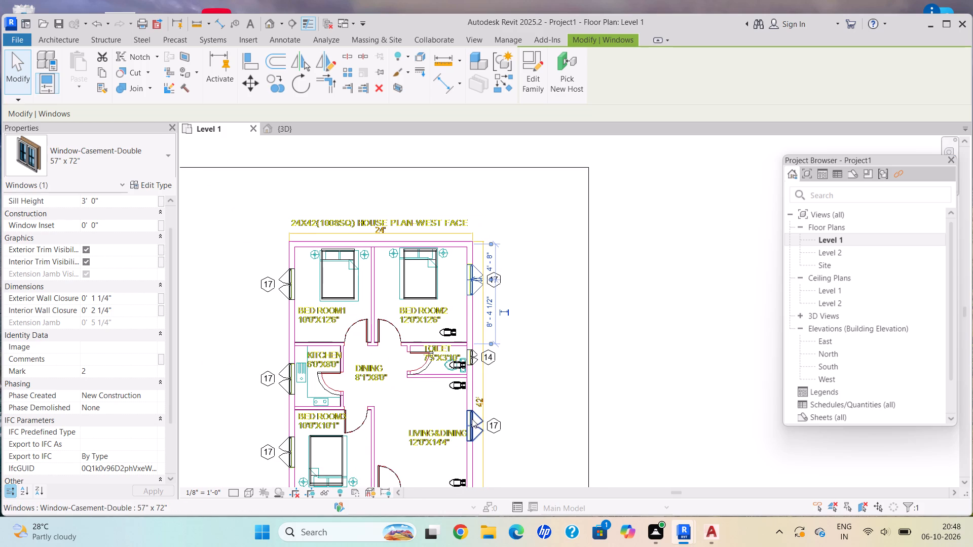
{"action": "middle_click_drag", "start_coordinate": [471, 442], "coordinate": [429, 302]}
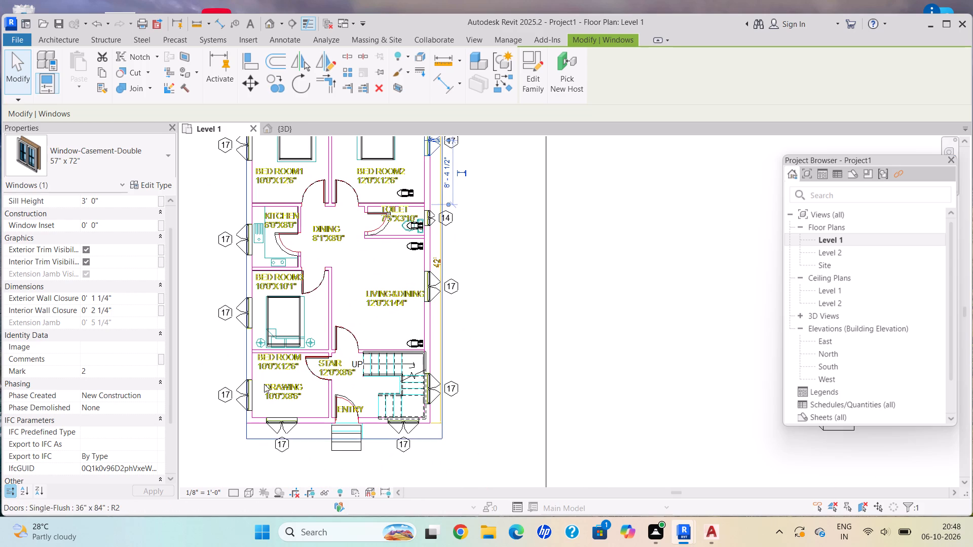
{"action": "middle_click_drag", "start_coordinate": [250, 206], "coordinate": [287, 410]}
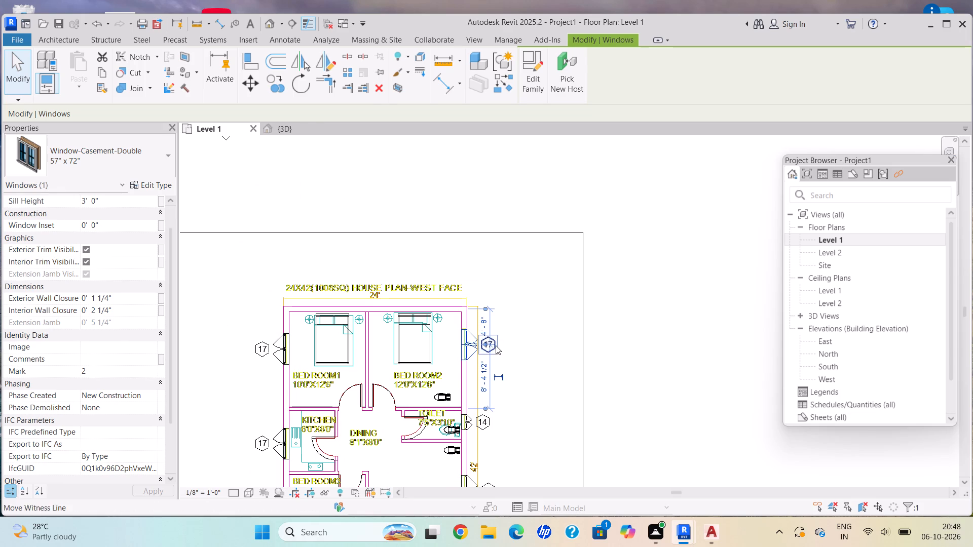
{"action": "scroll", "coordinate": [451, 393], "scroll_direction": "down", "scroll_amount": 1}
{"action": "middle_click_drag", "start_coordinate": [445, 371], "coordinate": [426, 302]}
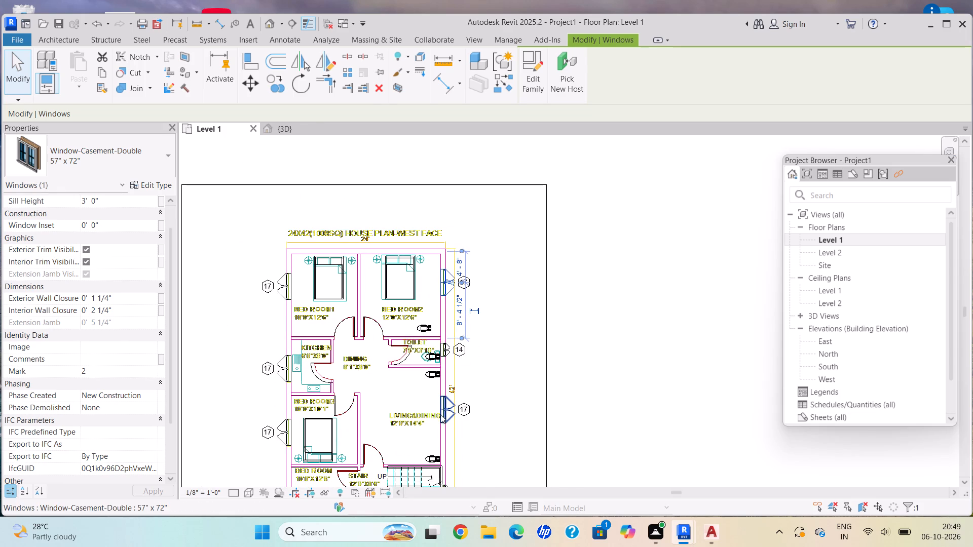
Examine the Level 1 house plan from the overall layout down to the drawing room, stair and entry.
{"action": "middle_click_drag", "start_coordinate": [438, 411], "coordinate": [438, 354]}
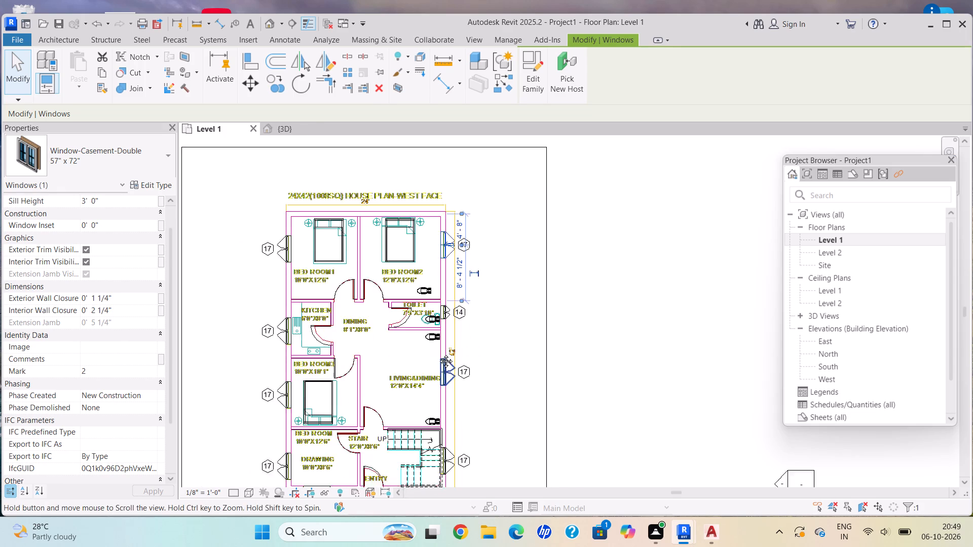
{"action": "middle_click_drag", "start_coordinate": [438, 354], "coordinate": [438, 351]}
{"action": "scroll", "coordinate": [438, 353], "scroll_direction": "down", "scroll_amount": 1}
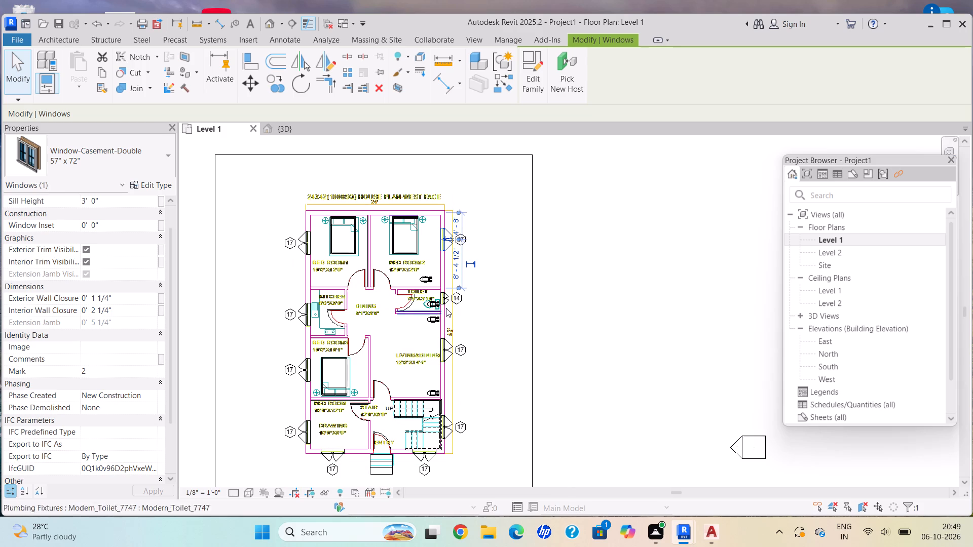
{"action": "scroll", "coordinate": [462, 546], "scroll_direction": "down", "scroll_amount": 1}
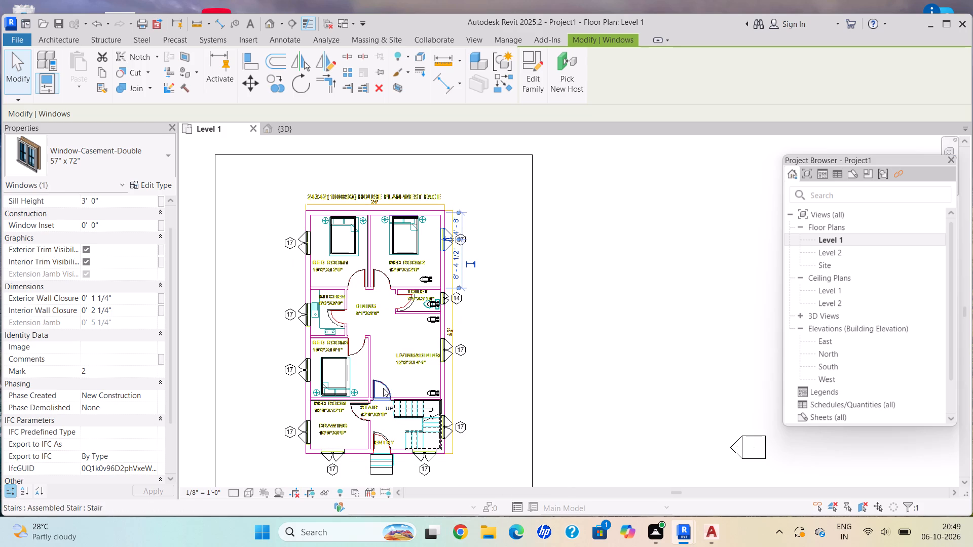
{"action": "scroll", "coordinate": [380, 484], "scroll_direction": "up", "scroll_amount": 3}
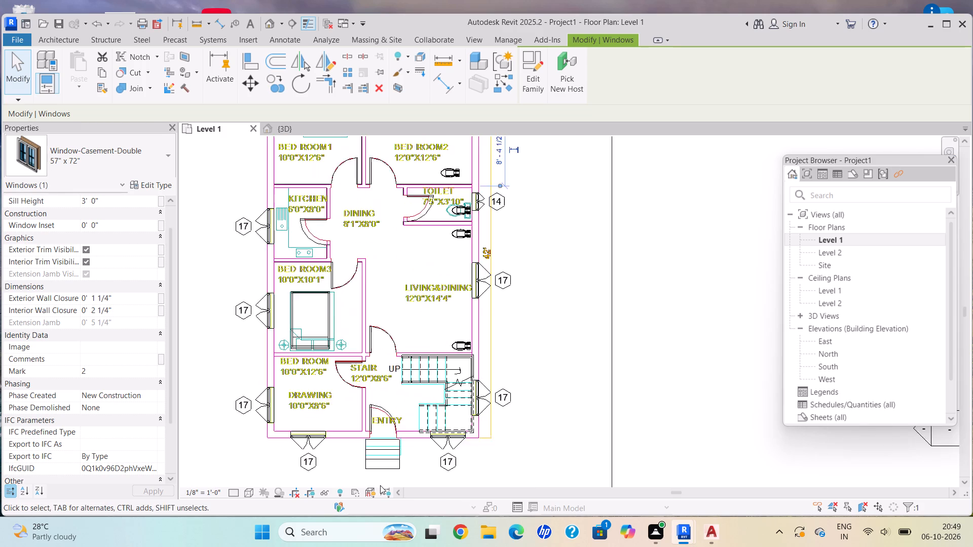
{"action": "scroll", "coordinate": [380, 485], "scroll_direction": "up", "scroll_amount": 6}
{"action": "scroll", "coordinate": [381, 341], "scroll_direction": "down", "scroll_amount": 4}
{"action": "middle_click_drag", "start_coordinate": [374, 311], "coordinate": [403, 381]}
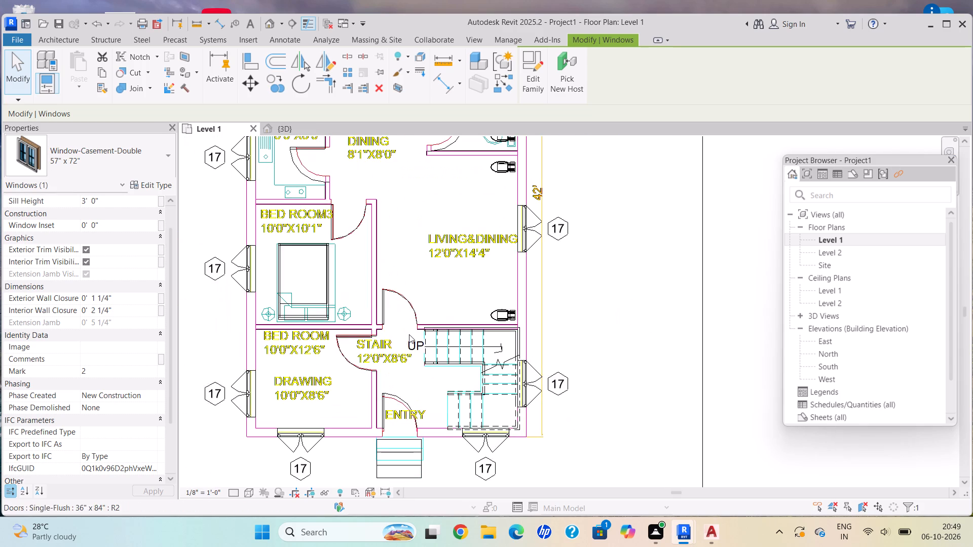
{"action": "scroll", "coordinate": [394, 240], "scroll_direction": "up", "scroll_amount": 1}
{"action": "scroll", "coordinate": [394, 240], "scroll_direction": "down", "scroll_amount": 1}
Check the upper part of the Level 1 plan, covering the bedrooms, kitchen, dining area and toilet with their windows and fixtures.
{"action": "middle_click_drag", "start_coordinate": [391, 264], "coordinate": [444, 440]}
{"action": "scroll", "coordinate": [444, 447], "scroll_direction": "down", "scroll_amount": 1}
{"action": "scroll", "coordinate": [436, 407], "scroll_direction": "up", "scroll_amount": 1}
{"action": "scroll", "coordinate": [437, 407], "scroll_direction": "down", "scroll_amount": 1}
{"action": "middle_click", "coordinate": [437, 407]}
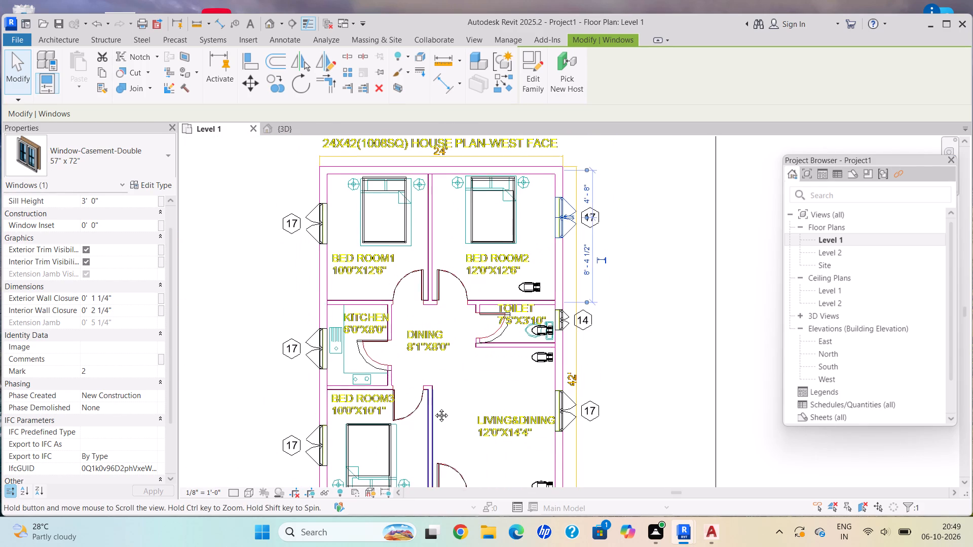
{"action": "scroll", "coordinate": [461, 398], "scroll_direction": "down", "scroll_amount": 2}
{"action": "middle_click_drag", "start_coordinate": [409, 401], "coordinate": [293, 400]}
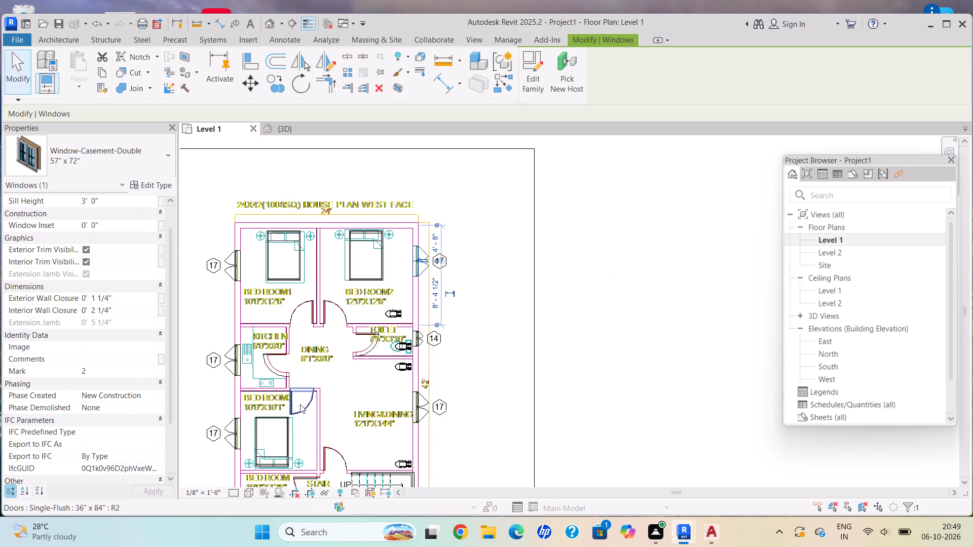
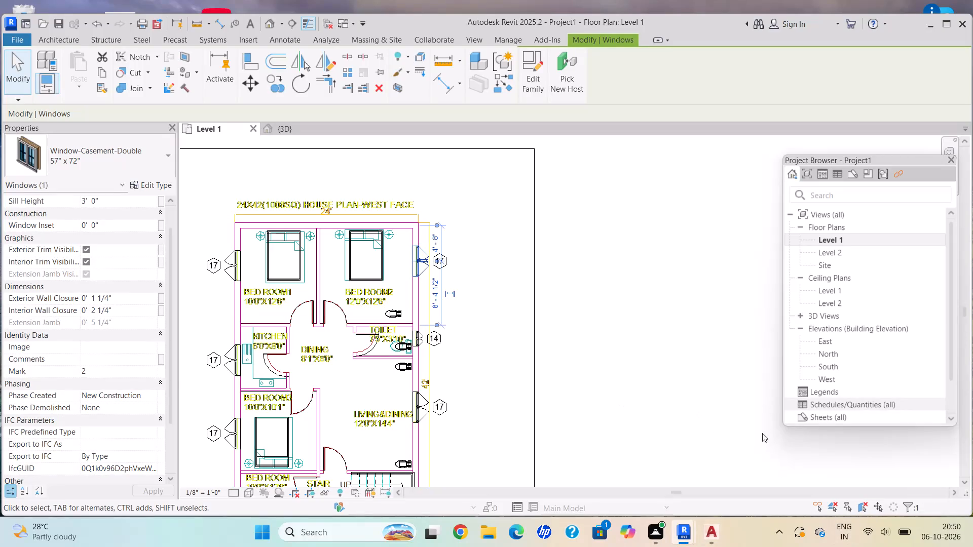
Review the overall Level 1 house plan, including its rooms, doors and tagged windows.
{"action": "scroll", "coordinate": [273, 311], "scroll_direction": "down", "scroll_amount": 2}
{"action": "scroll", "coordinate": [275, 333], "scroll_direction": "up", "scroll_amount": 1}
{"action": "scroll", "coordinate": [279, 343], "scroll_direction": "down", "scroll_amount": 1}
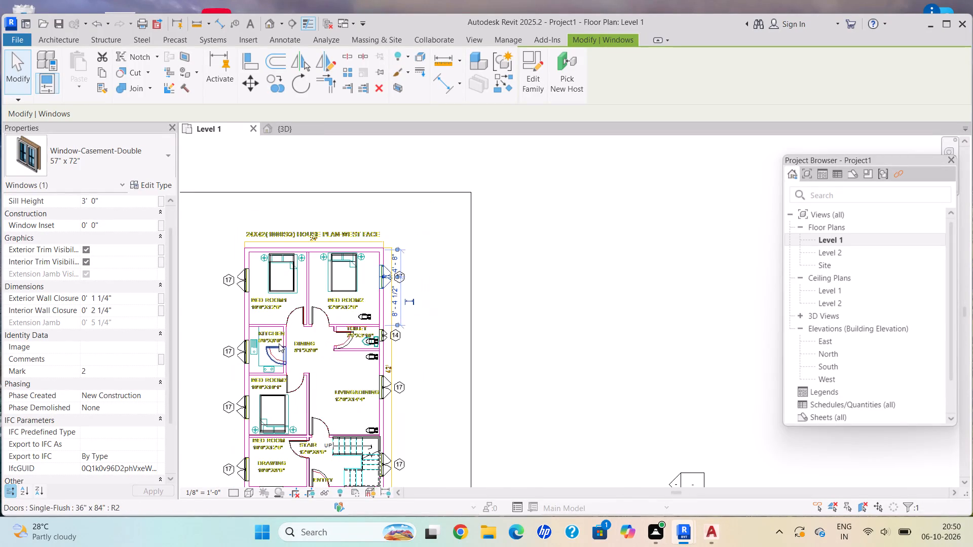
{"action": "middle_click_drag", "start_coordinate": [279, 343], "coordinate": [341, 302]}
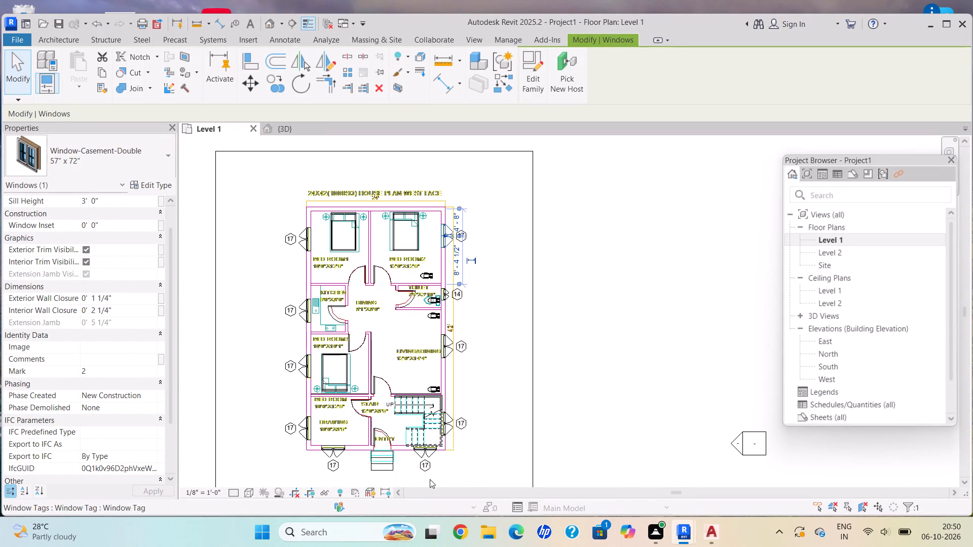
{"action": "scroll", "coordinate": [402, 506], "scroll_direction": "up", "scroll_amount": 1}
{"action": "scroll", "coordinate": [395, 497], "scroll_direction": "down", "scroll_amount": 1}
{"action": "scroll", "coordinate": [396, 498], "scroll_direction": "up", "scroll_amount": 3}
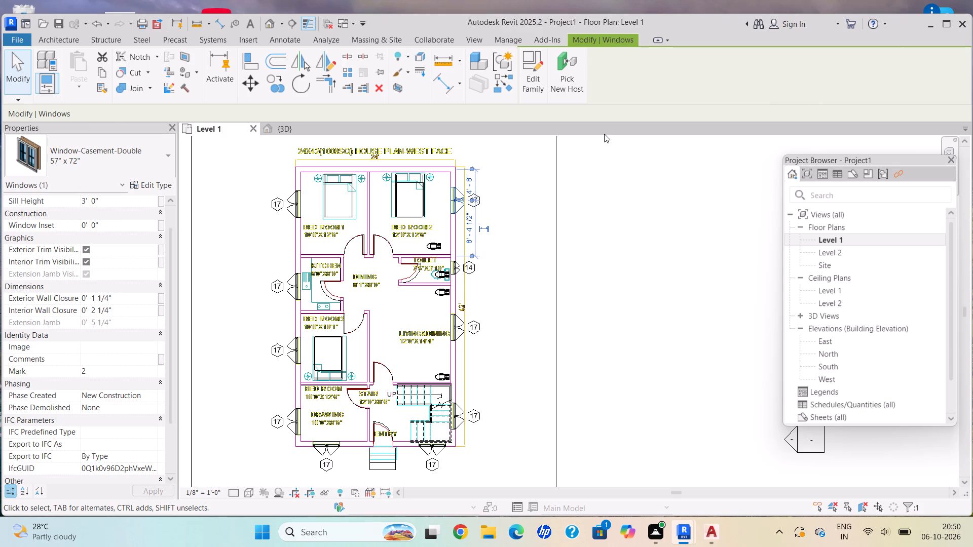
{"action": "middle_click_drag", "start_coordinate": [379, 387], "coordinate": [430, 324]}
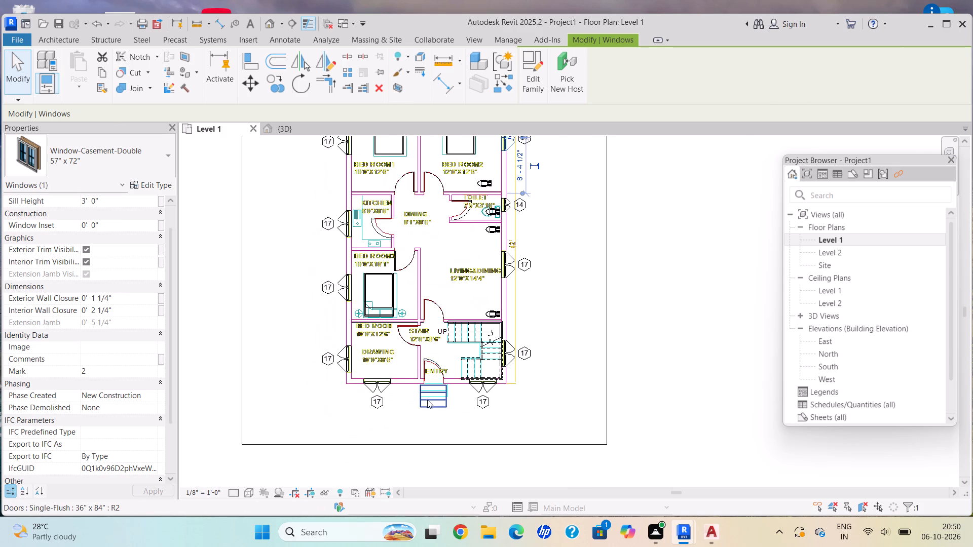
Inspect the entry door, outside steps, staircase and adjoining drawing room on the Level 1 plan.
{"action": "scroll", "coordinate": [424, 400], "scroll_direction": "up", "scroll_amount": 3}
{"action": "scroll", "coordinate": [420, 398], "scroll_direction": "down", "scroll_amount": 1}
{"action": "scroll", "coordinate": [420, 398], "scroll_direction": "up", "scroll_amount": 2}
{"action": "scroll", "coordinate": [472, 398], "scroll_direction": "up", "scroll_amount": 5}
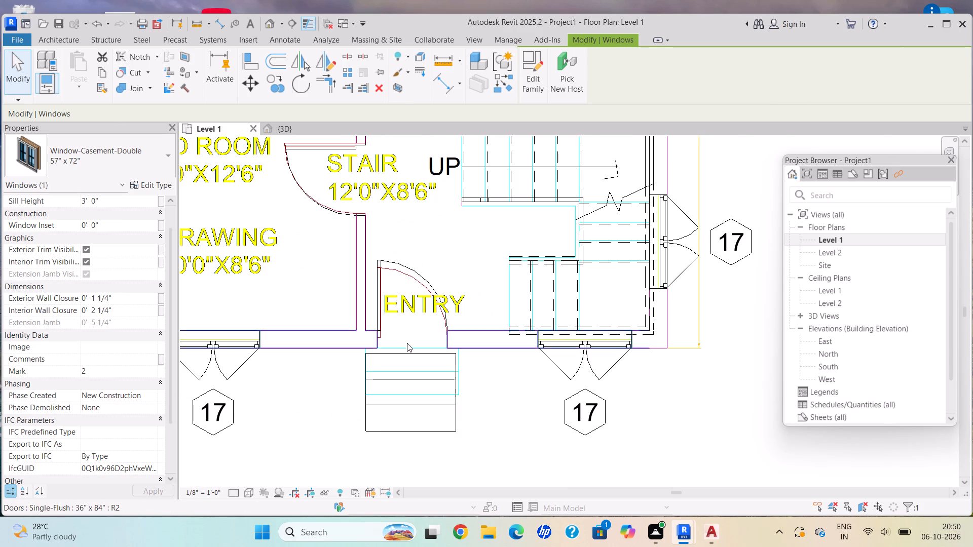
{"action": "scroll", "coordinate": [490, 297], "scroll_direction": "down", "scroll_amount": 1}
{"action": "middle_click_drag", "start_coordinate": [501, 304], "coordinate": [428, 410]}
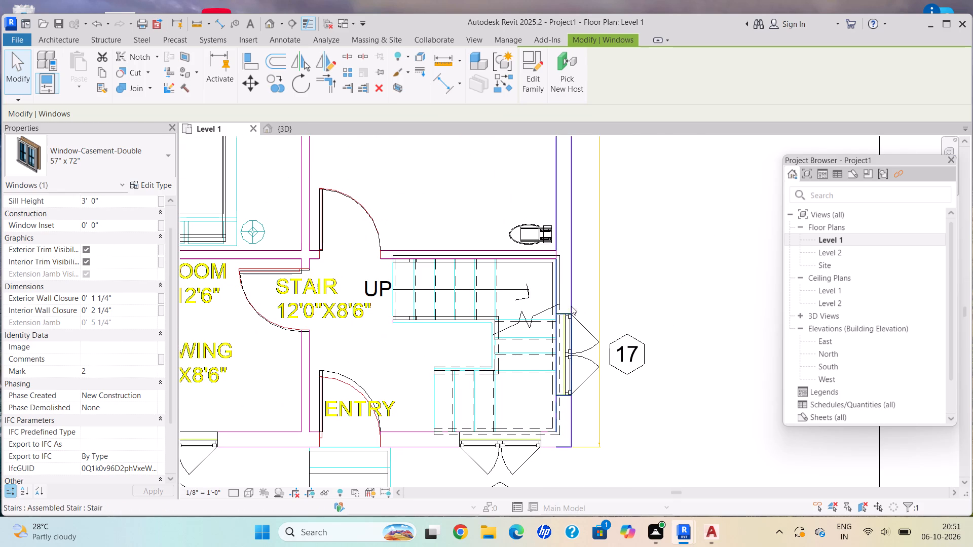
{"action": "middle_click_drag", "start_coordinate": [567, 319], "coordinate": [562, 293]}
{"action": "scroll", "coordinate": [563, 294], "scroll_direction": "down", "scroll_amount": 1}
{"action": "scroll", "coordinate": [562, 293], "scroll_direction": "up", "scroll_amount": 1}
{"action": "scroll", "coordinate": [310, 363], "scroll_direction": "down", "scroll_amount": 1}
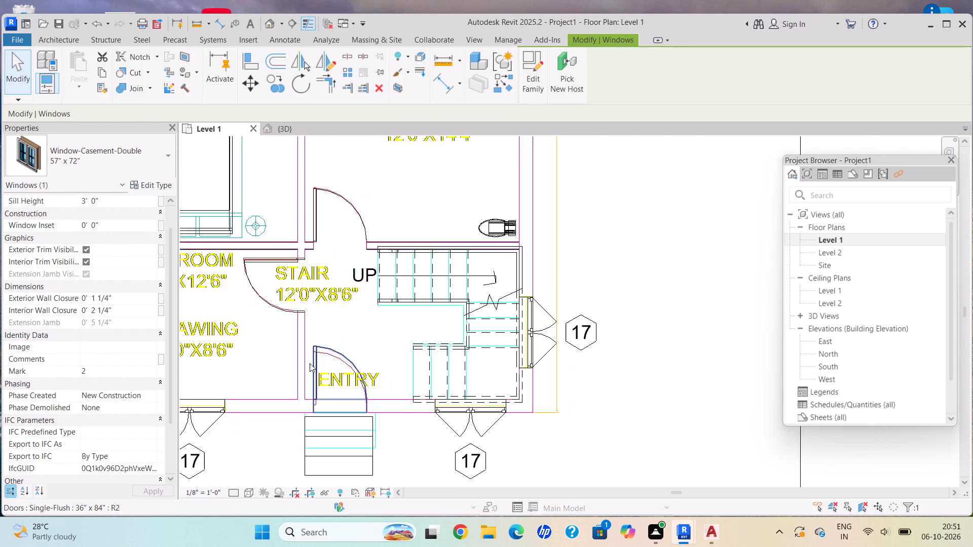
{"action": "scroll", "coordinate": [310, 363], "scroll_direction": "down", "scroll_amount": 3}
{"action": "middle_click_drag", "start_coordinate": [310, 363], "coordinate": [395, 355]}
{"action": "scroll", "coordinate": [395, 355], "scroll_direction": "up", "scroll_amount": 1}
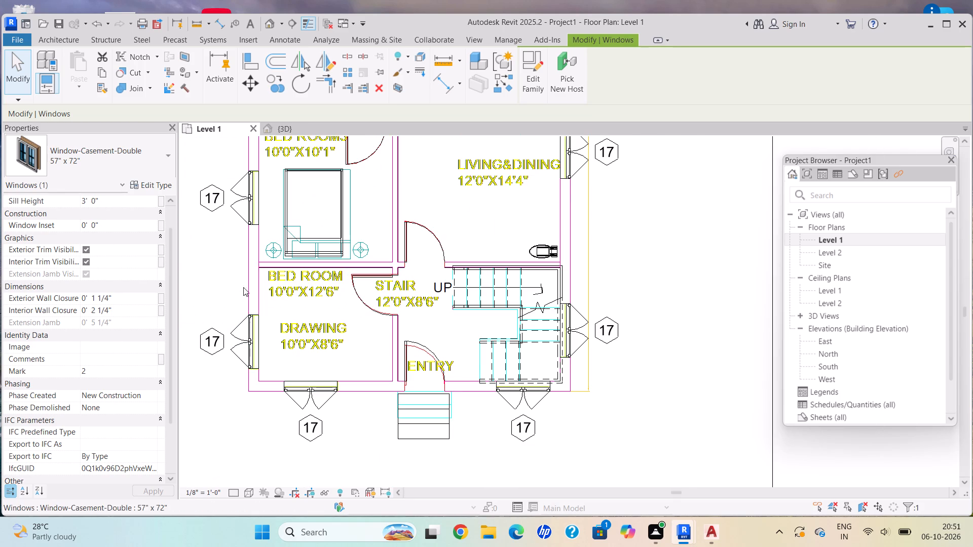
{"action": "middle_click_drag", "start_coordinate": [348, 232], "coordinate": [370, 317]}
{"action": "scroll", "coordinate": [405, 294], "scroll_direction": "up", "scroll_amount": 4}
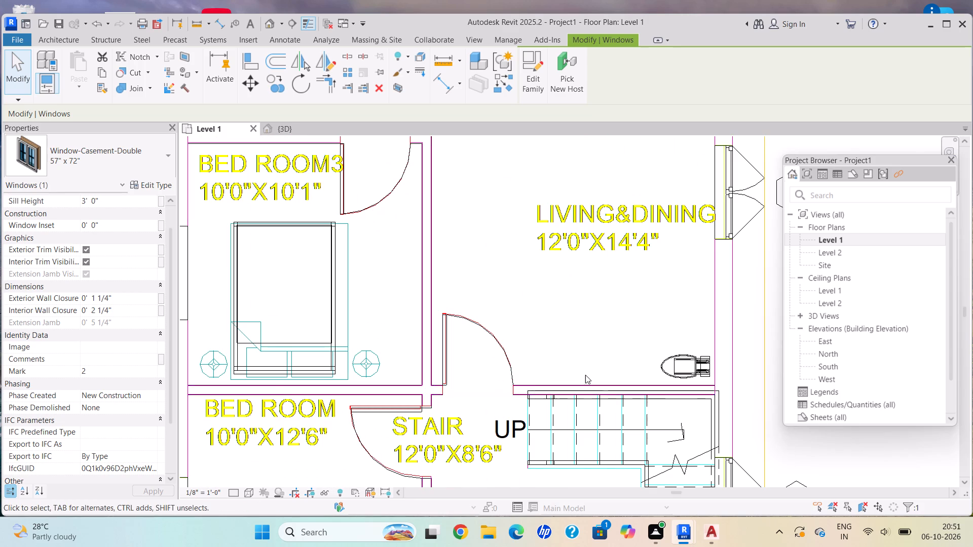
Look over the living and dining area, kitchen, toilet and bedrooms on the Level 1 plan.
{"action": "scroll", "coordinate": [585, 375], "scroll_direction": "down", "scroll_amount": 2}
{"action": "middle_click_drag", "start_coordinate": [586, 373], "coordinate": [534, 385]}
{"action": "scroll", "coordinate": [562, 281], "scroll_direction": "up", "scroll_amount": 1}
{"action": "scroll", "coordinate": [562, 284], "scroll_direction": "down", "scroll_amount": 4}
{"action": "middle_click_drag", "start_coordinate": [547, 278], "coordinate": [560, 350]}
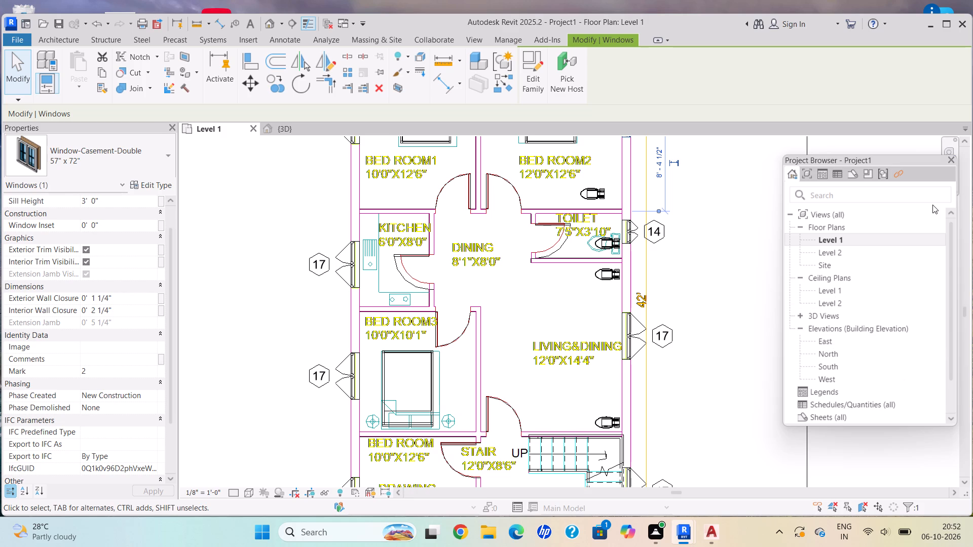
{"action": "scroll", "coordinate": [543, 299], "scroll_direction": "down", "scroll_amount": 3}
{"action": "middle_click_drag", "start_coordinate": [528, 324], "coordinate": [457, 346]}
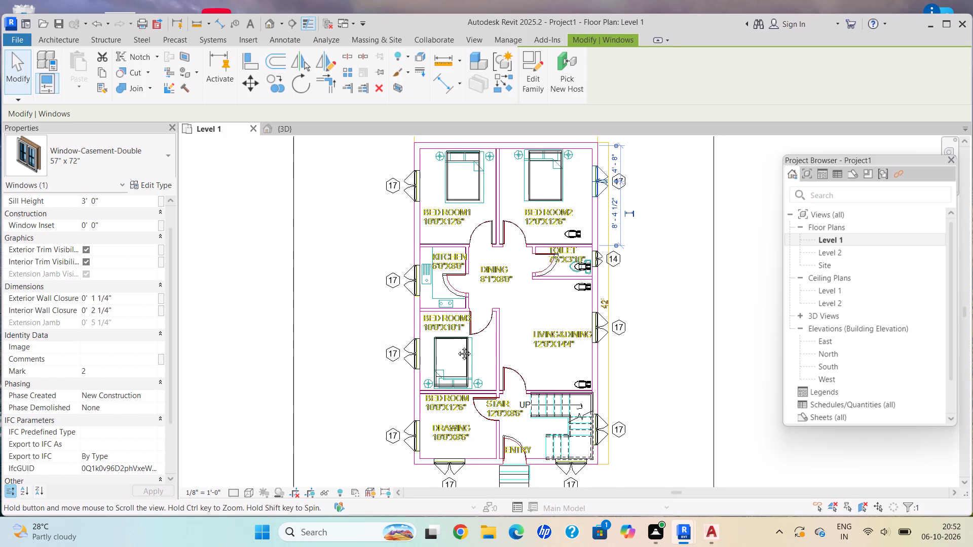
{"action": "middle_click_drag", "start_coordinate": [457, 346], "coordinate": [454, 346]}
{"action": "scroll", "coordinate": [455, 346], "scroll_direction": "down", "scroll_amount": 1}
{"action": "scroll", "coordinate": [357, 387], "scroll_direction": "up", "scroll_amount": 1}
{"action": "scroll", "coordinate": [353, 390], "scroll_direction": "down", "scroll_amount": 1}
{"action": "scroll", "coordinate": [350, 392], "scroll_direction": "up", "scroll_amount": 5}
{"action": "scroll", "coordinate": [360, 389], "scroll_direction": "down", "scroll_amount": 1}
{"action": "scroll", "coordinate": [360, 389], "scroll_direction": "up", "scroll_amount": 2}
{"action": "scroll", "coordinate": [367, 414], "scroll_direction": "down", "scroll_amount": 1}
{"action": "scroll", "coordinate": [367, 414], "scroll_direction": "up", "scroll_amount": 1}
Examine the drawing room's front window, the entry and the windows around the staircase corner up close.
{"action": "middle_click_drag", "start_coordinate": [367, 414], "coordinate": [340, 347]}
{"action": "scroll", "coordinate": [332, 409], "scroll_direction": "down", "scroll_amount": 4}
{"action": "middle_click_drag", "start_coordinate": [331, 420], "coordinate": [314, 355]}
{"action": "scroll", "coordinate": [321, 404], "scroll_direction": "up", "scroll_amount": 3}
{"action": "scroll", "coordinate": [340, 405], "scroll_direction": "down", "scroll_amount": 1}
{"action": "scroll", "coordinate": [367, 409], "scroll_direction": "up", "scroll_amount": 1}
{"action": "scroll", "coordinate": [413, 402], "scroll_direction": "up", "scroll_amount": 5}
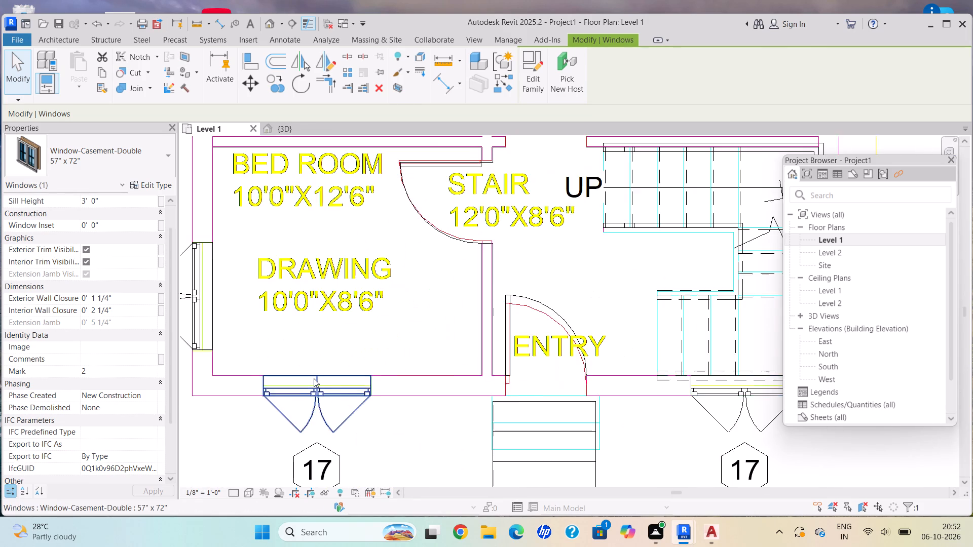
{"action": "scroll", "coordinate": [314, 378], "scroll_direction": "up", "scroll_amount": 1}
{"action": "scroll", "coordinate": [314, 378], "scroll_direction": "down", "scroll_amount": 1}
{"action": "scroll", "coordinate": [314, 378], "scroll_direction": "up", "scroll_amount": 3}
{"action": "scroll", "coordinate": [382, 395], "scroll_direction": "down", "scroll_amount": 4}
{"action": "scroll", "coordinate": [385, 398], "scroll_direction": "up", "scroll_amount": 1}
{"action": "scroll", "coordinate": [388, 395], "scroll_direction": "down", "scroll_amount": 3}
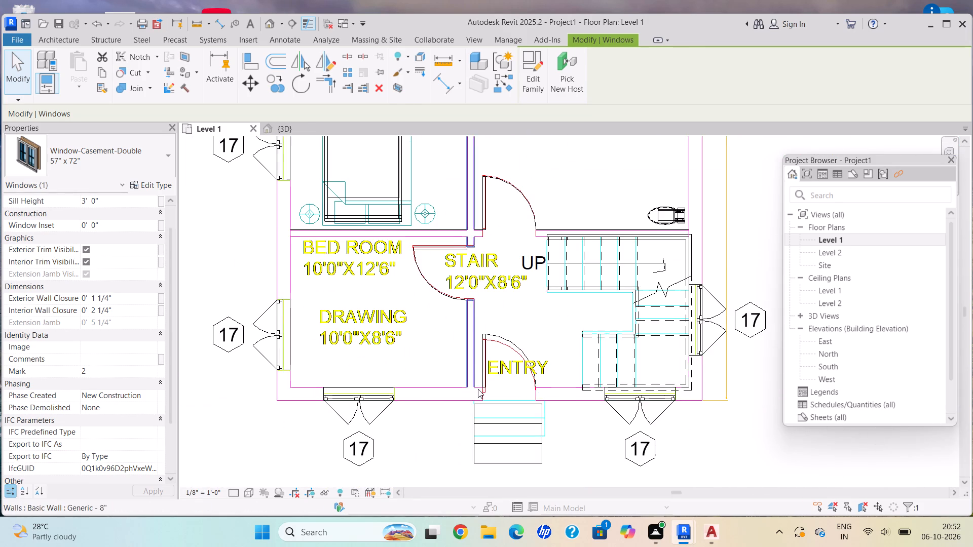
{"action": "middle_click_drag", "start_coordinate": [478, 389], "coordinate": [389, 390]}
{"action": "scroll", "coordinate": [568, 416], "scroll_direction": "up", "scroll_amount": 6}
{"action": "scroll", "coordinate": [587, 405], "scroll_direction": "down", "scroll_amount": 1}
{"action": "scroll", "coordinate": [591, 407], "scroll_direction": "up", "scroll_amount": 2}
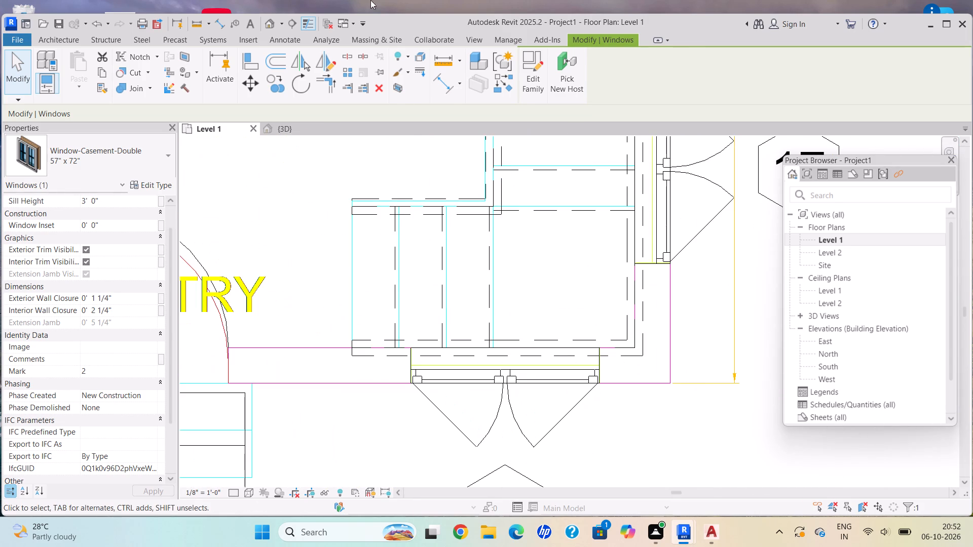
{"action": "scroll", "coordinate": [317, 300], "scroll_direction": "down", "scroll_amount": 4}
{"action": "scroll", "coordinate": [351, 312], "scroll_direction": "up", "scroll_amount": 1}
{"action": "scroll", "coordinate": [352, 312], "scroll_direction": "down", "scroll_amount": 3}
{"action": "middle_click_drag", "start_coordinate": [354, 252], "coordinate": [372, 351]}
{"action": "scroll", "coordinate": [392, 335], "scroll_direction": "down", "scroll_amount": 1}
{"action": "scroll", "coordinate": [497, 314], "scroll_direction": "up", "scroll_amount": 4}
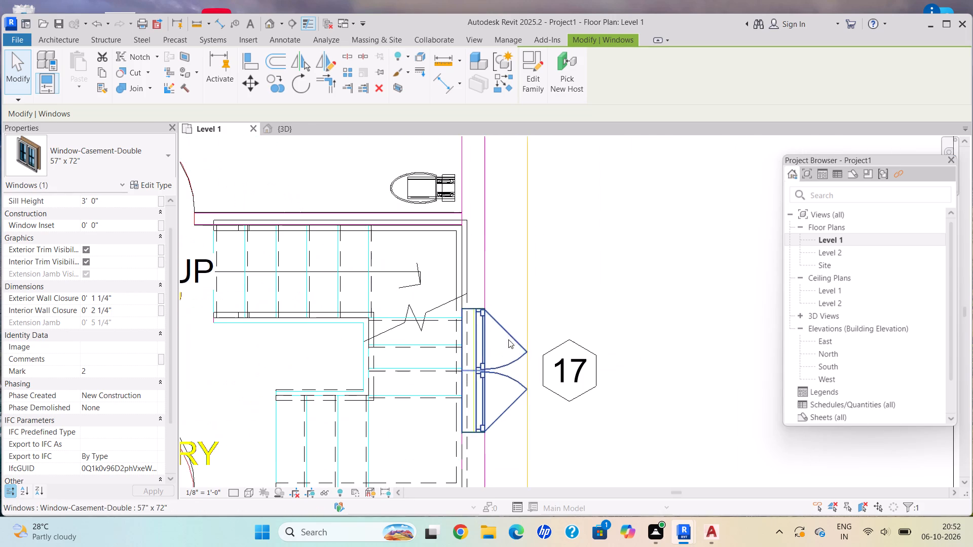
{"action": "scroll", "coordinate": [455, 336], "scroll_direction": "down", "scroll_amount": 2}
{"action": "scroll", "coordinate": [455, 336], "scroll_direction": "up", "scroll_amount": 1}
{"action": "scroll", "coordinate": [455, 336], "scroll_direction": "down", "scroll_amount": 7}
{"action": "middle_click_drag", "start_coordinate": [415, 291], "coordinate": [422, 326]}
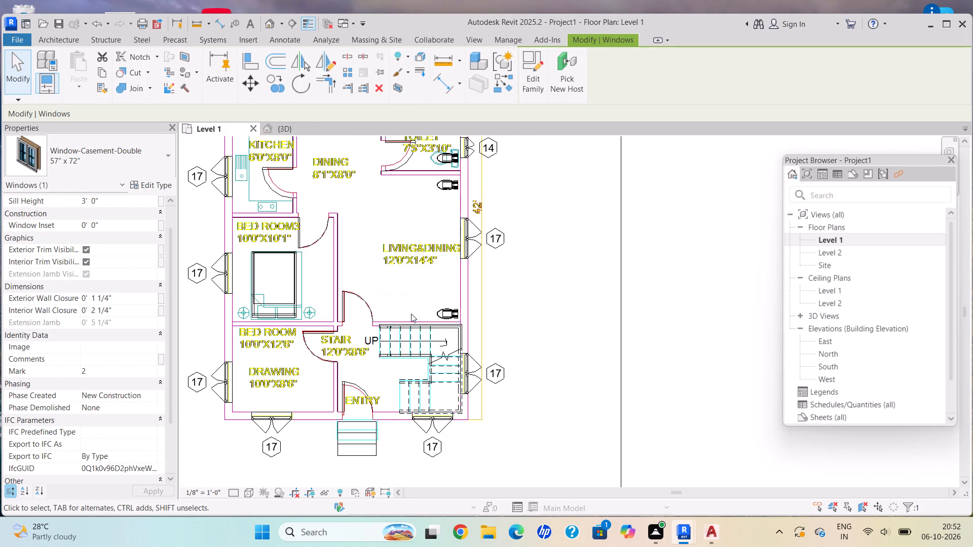
Examine the stair's upper flight and landing where they meet the wall below the living and dining room.
{"action": "scroll", "coordinate": [408, 314], "scroll_direction": "up", "scroll_amount": 9}
{"action": "scroll", "coordinate": [382, 320], "scroll_direction": "down", "scroll_amount": 1}
{"action": "scroll", "coordinate": [382, 320], "scroll_direction": "up", "scroll_amount": 5}
{"action": "scroll", "coordinate": [382, 323], "scroll_direction": "down", "scroll_amount": 1}
{"action": "scroll", "coordinate": [382, 323], "scroll_direction": "up", "scroll_amount": 1}
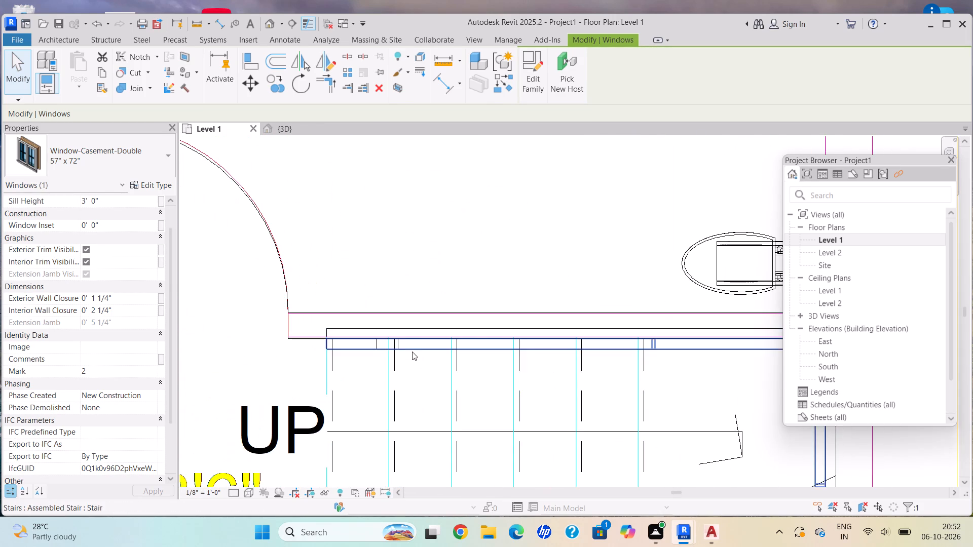
{"action": "scroll", "coordinate": [412, 358], "scroll_direction": "down", "scroll_amount": 4}
{"action": "middle_click_drag", "start_coordinate": [413, 360], "coordinate": [356, 318]}
{"action": "middle_click_drag", "start_coordinate": [546, 360], "coordinate": [497, 328]}
{"action": "scroll", "coordinate": [497, 328], "scroll_direction": "down", "scroll_amount": 1}
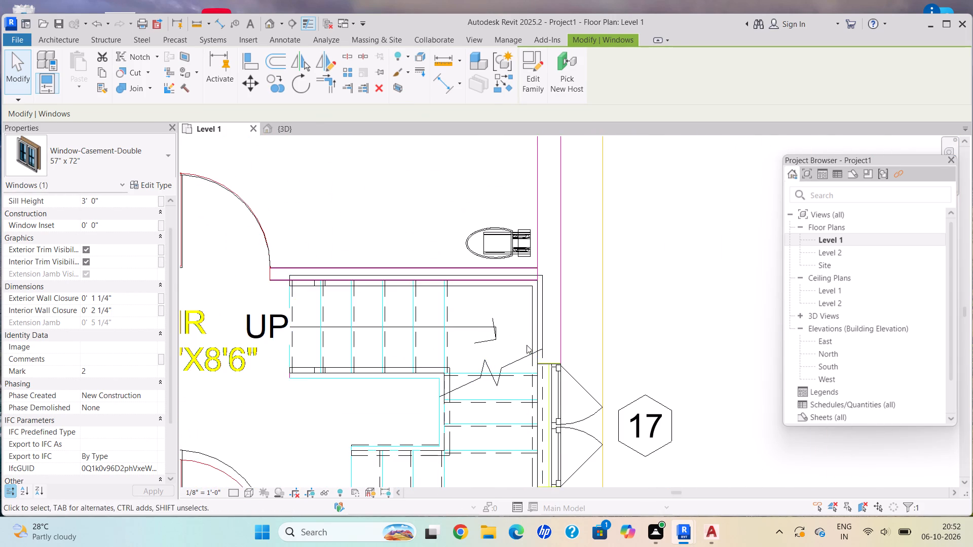
Check the full Level 1 layout again, focusing on the toilet, dining and living areas.
{"action": "scroll", "coordinate": [401, 315], "scroll_direction": "down", "scroll_amount": 7}
{"action": "scroll", "coordinate": [379, 273], "scroll_direction": "up", "scroll_amount": 1}
{"action": "scroll", "coordinate": [379, 274], "scroll_direction": "down", "scroll_amount": 2}
{"action": "middle_click_drag", "start_coordinate": [363, 240], "coordinate": [437, 390]}
{"action": "scroll", "coordinate": [304, 291], "scroll_direction": "down", "scroll_amount": 4}
{"action": "middle_click_drag", "start_coordinate": [295, 287], "coordinate": [295, 304]}
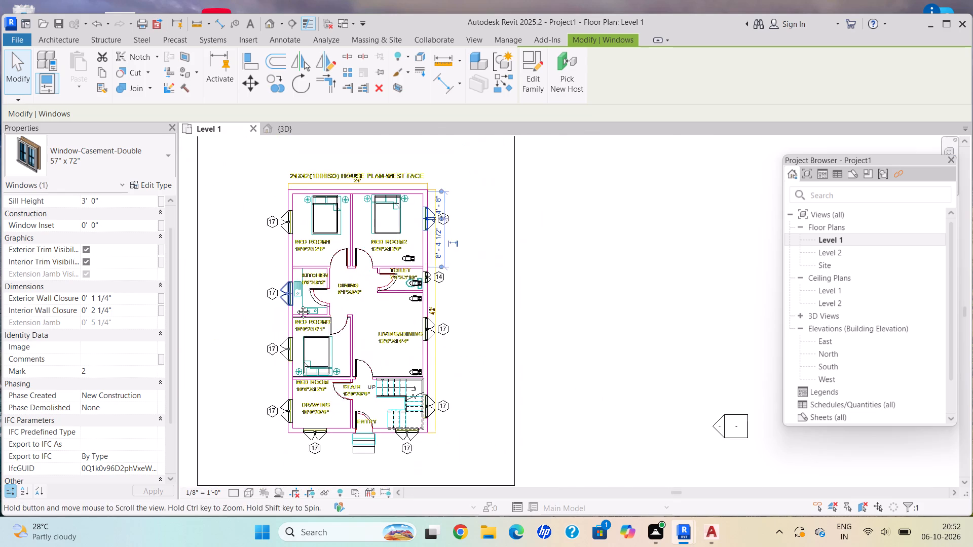
{"action": "middle_click_drag", "start_coordinate": [295, 304], "coordinate": [271, 377]}
{"action": "scroll", "coordinate": [290, 280], "scroll_direction": "down", "scroll_amount": 2}
{"action": "middle_click_drag", "start_coordinate": [302, 292], "coordinate": [309, 315]}
{"action": "middle_click_drag", "start_coordinate": [382, 349], "coordinate": [337, 284]}
{"action": "scroll", "coordinate": [324, 323], "scroll_direction": "up", "scroll_amount": 2}
{"action": "scroll", "coordinate": [324, 323], "scroll_direction": "down", "scroll_amount": 1}
{"action": "scroll", "coordinate": [324, 323], "scroll_direction": "up", "scroll_amount": 1}
{"action": "scroll", "coordinate": [324, 323], "scroll_direction": "down", "scroll_amount": 1}
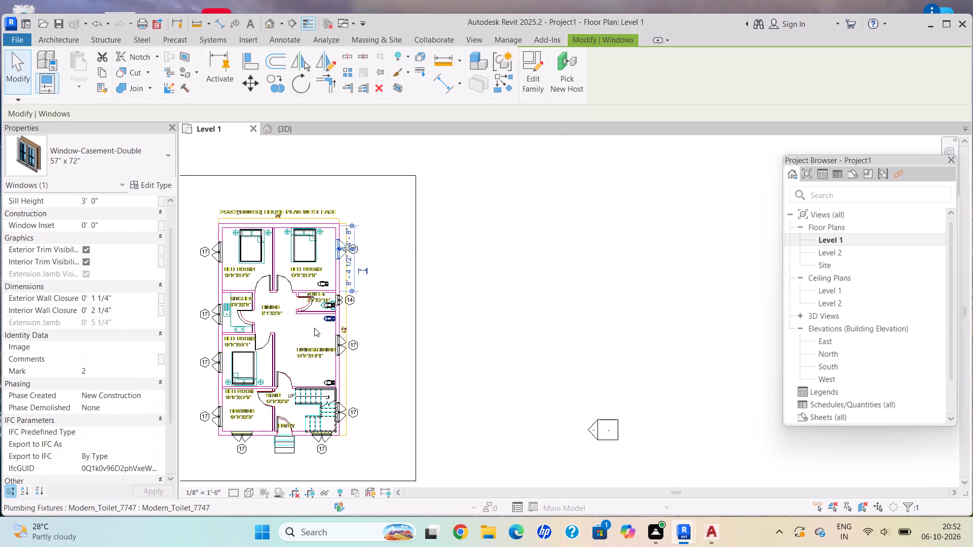
{"action": "scroll", "coordinate": [314, 328], "scroll_direction": "up", "scroll_amount": 3}
{"action": "scroll", "coordinate": [226, 271], "scroll_direction": "down", "scroll_amount": 1}
{"action": "scroll", "coordinate": [226, 271], "scroll_direction": "up", "scroll_amount": 4}
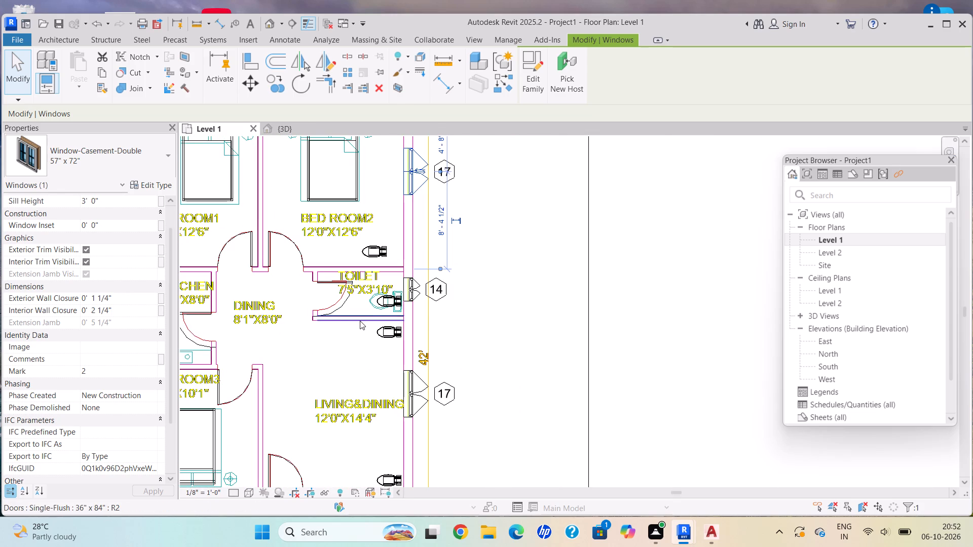
{"action": "scroll", "coordinate": [361, 368], "scroll_direction": "down", "scroll_amount": 2}
{"action": "middle_click_drag", "start_coordinate": [361, 370], "coordinate": [368, 345]}
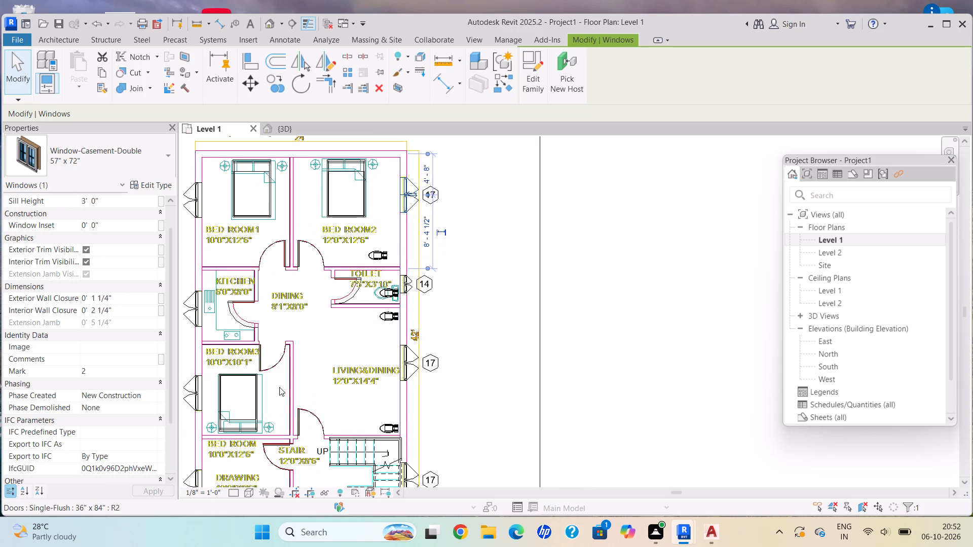
{"action": "middle_click_drag", "start_coordinate": [294, 393], "coordinate": [313, 291]}
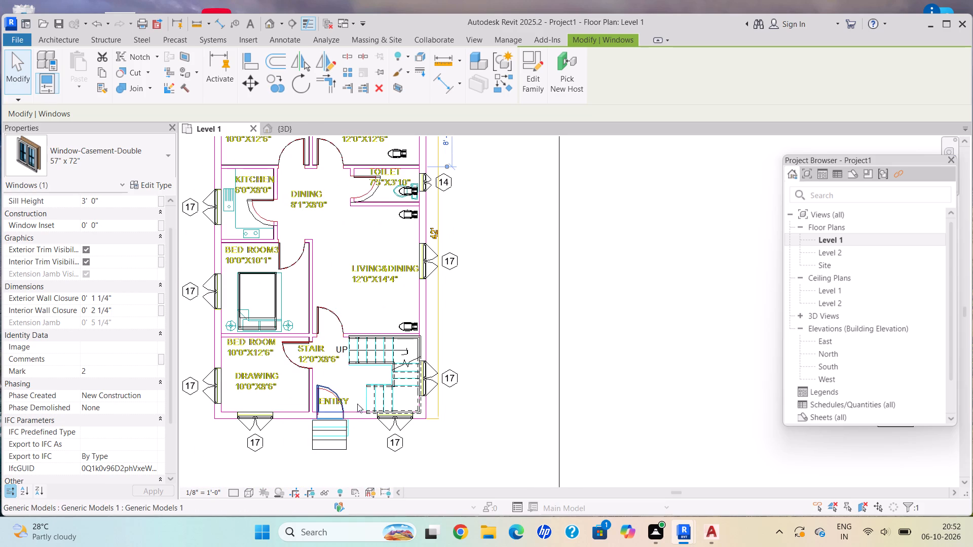
{"action": "scroll", "coordinate": [399, 248], "scroll_direction": "down", "scroll_amount": 2}
{"action": "middle_click_drag", "start_coordinate": [400, 254], "coordinate": [396, 328]}
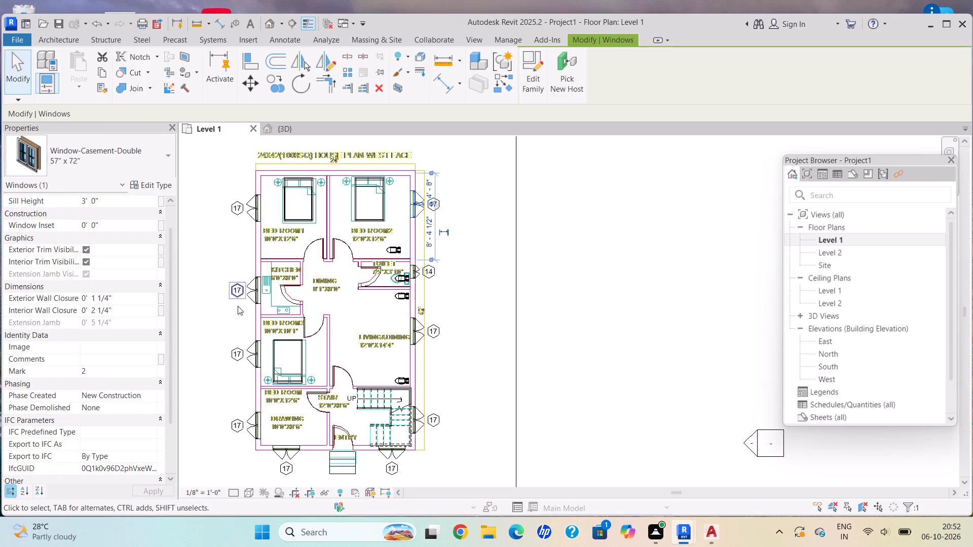
Inspect the entrance steps and front rooms, working back through the plan to the upper bedrooms.
{"action": "scroll", "coordinate": [281, 315], "scroll_direction": "down", "scroll_amount": 1}
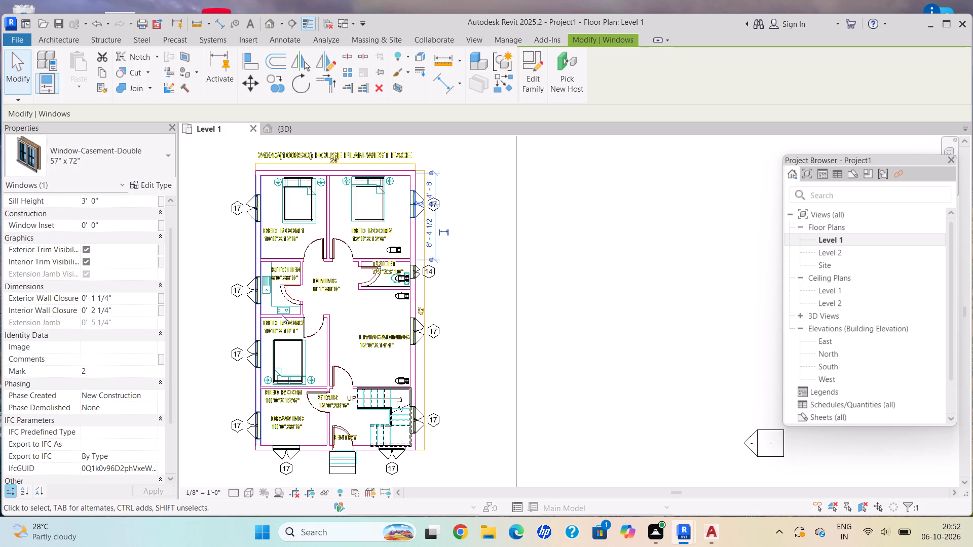
{"action": "middle_click_drag", "start_coordinate": [282, 315], "coordinate": [297, 264]}
{"action": "scroll", "coordinate": [387, 417], "scroll_direction": "up", "scroll_amount": 2}
{"action": "scroll", "coordinate": [383, 412], "scroll_direction": "down", "scroll_amount": 1}
{"action": "scroll", "coordinate": [383, 412], "scroll_direction": "up", "scroll_amount": 2}
{"action": "scroll", "coordinate": [335, 379], "scroll_direction": "up", "scroll_amount": 3}
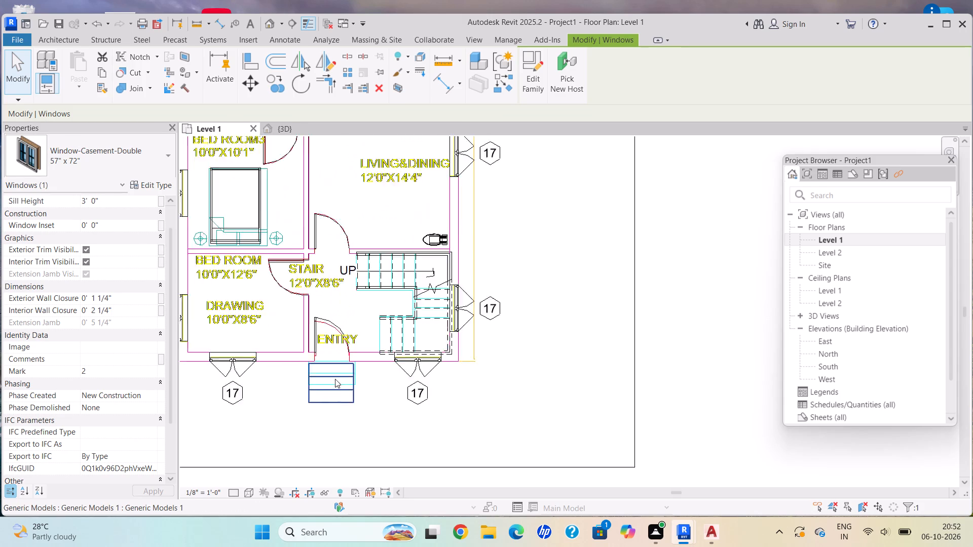
{"action": "scroll", "coordinate": [335, 379], "scroll_direction": "up", "scroll_amount": 2}
{"action": "scroll", "coordinate": [357, 348], "scroll_direction": "down", "scroll_amount": 3}
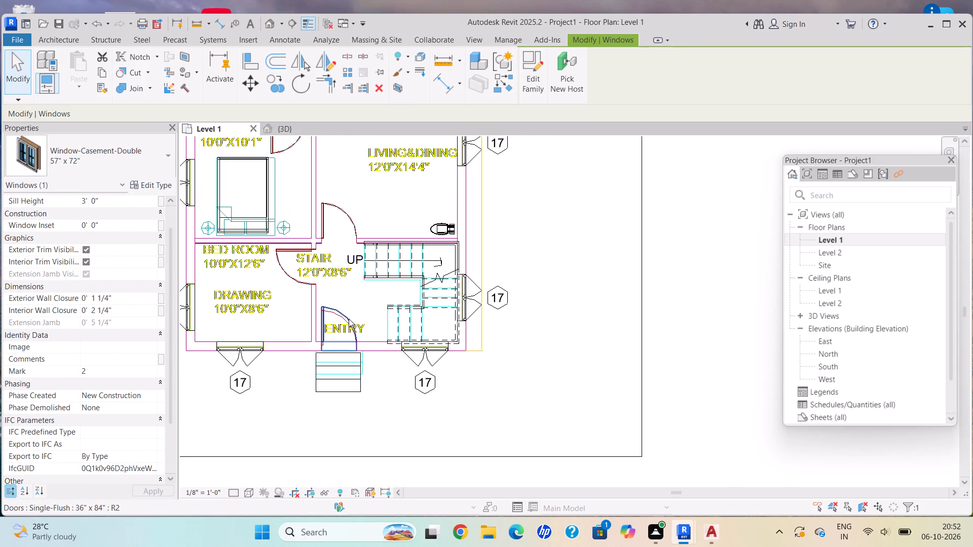
{"action": "middle_click_drag", "start_coordinate": [349, 326], "coordinate": [356, 355]}
{"action": "scroll", "coordinate": [378, 181], "scroll_direction": "down", "scroll_amount": 2}
{"action": "middle_click_drag", "start_coordinate": [366, 218], "coordinate": [379, 253]}
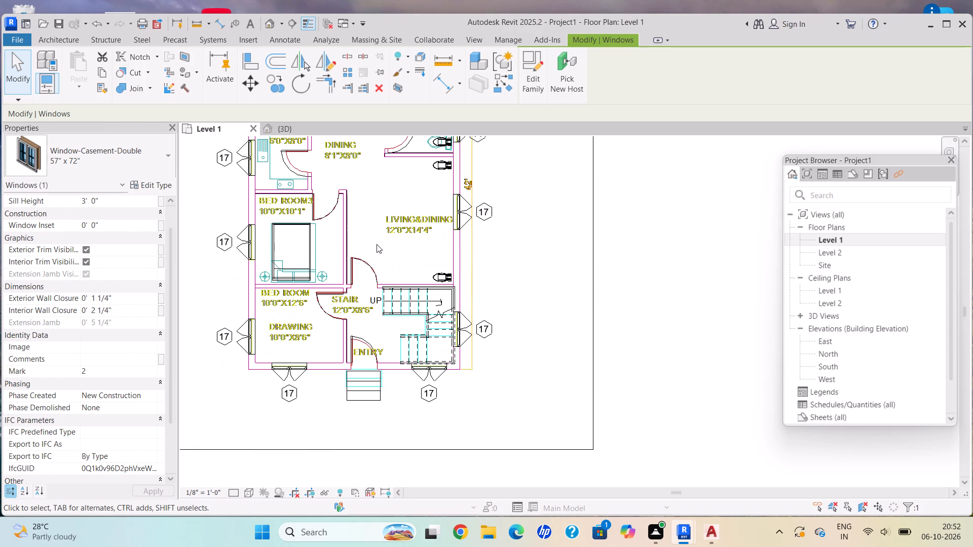
{"action": "middle_click_drag", "start_coordinate": [375, 238], "coordinate": [378, 324]}
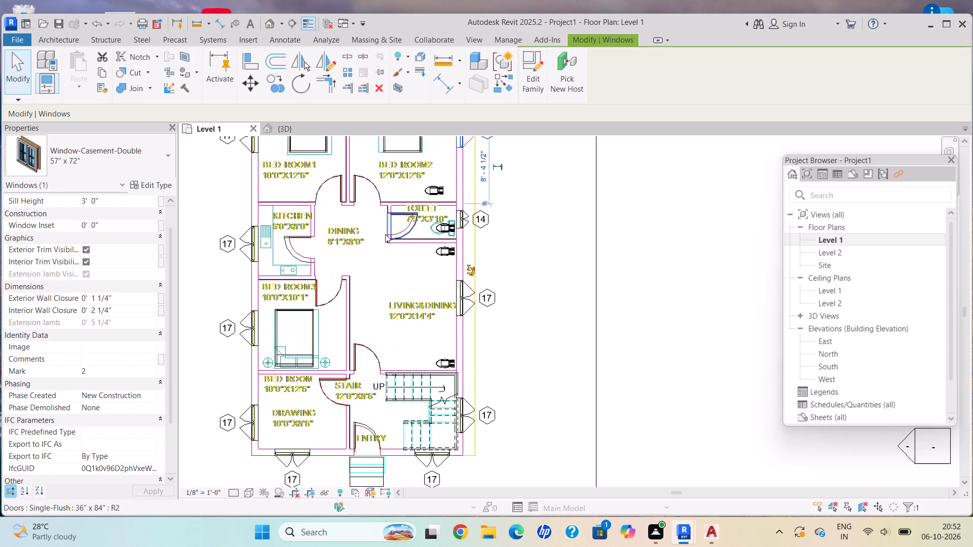
{"action": "middle_click_drag", "start_coordinate": [385, 233], "coordinate": [392, 325]}
{"action": "scroll", "coordinate": [390, 234], "scroll_direction": "down", "scroll_amount": 1}
{"action": "scroll", "coordinate": [392, 324], "scroll_direction": "up", "scroll_amount": 1}
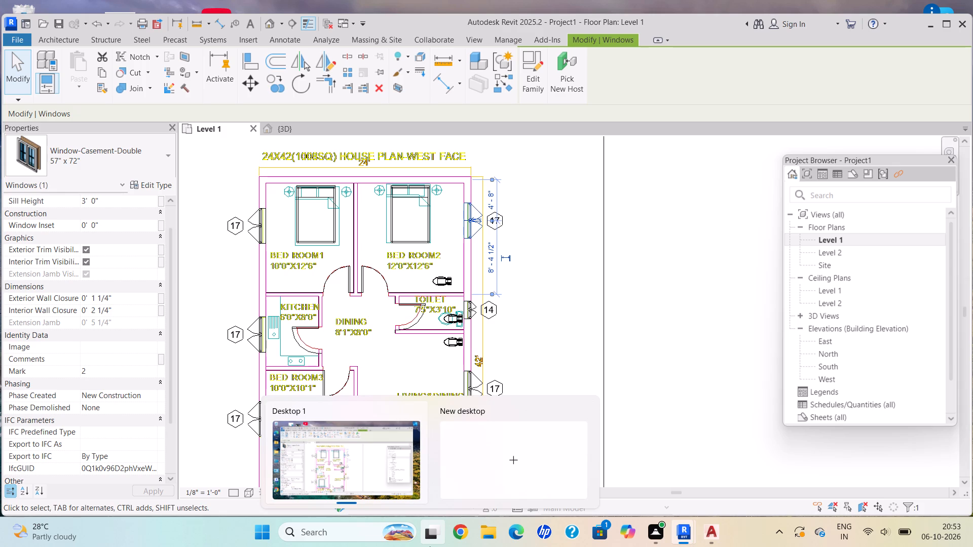
Examine the Bed Room 3 door's alignment with the underlying CAD drawing, and return to the whole plan.
{"action": "scroll", "coordinate": [258, 521], "scroll_direction": "down", "scroll_amount": 5}
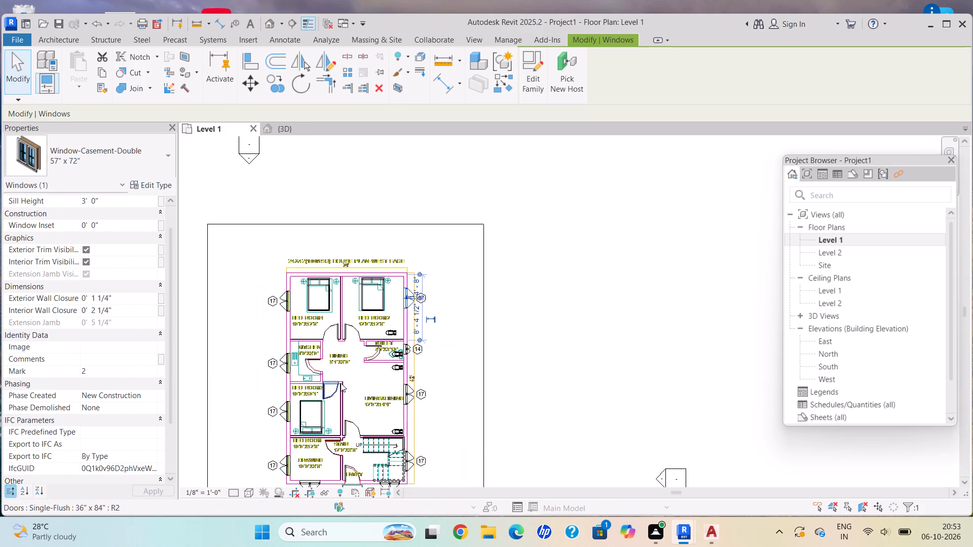
{"action": "middle_click_drag", "start_coordinate": [349, 393], "coordinate": [253, 254]}
{"action": "scroll", "coordinate": [240, 247], "scroll_direction": "up", "scroll_amount": 9}
{"action": "scroll", "coordinate": [238, 238], "scroll_direction": "down", "scroll_amount": 1}
{"action": "scroll", "coordinate": [238, 237], "scroll_direction": "up", "scroll_amount": 1}
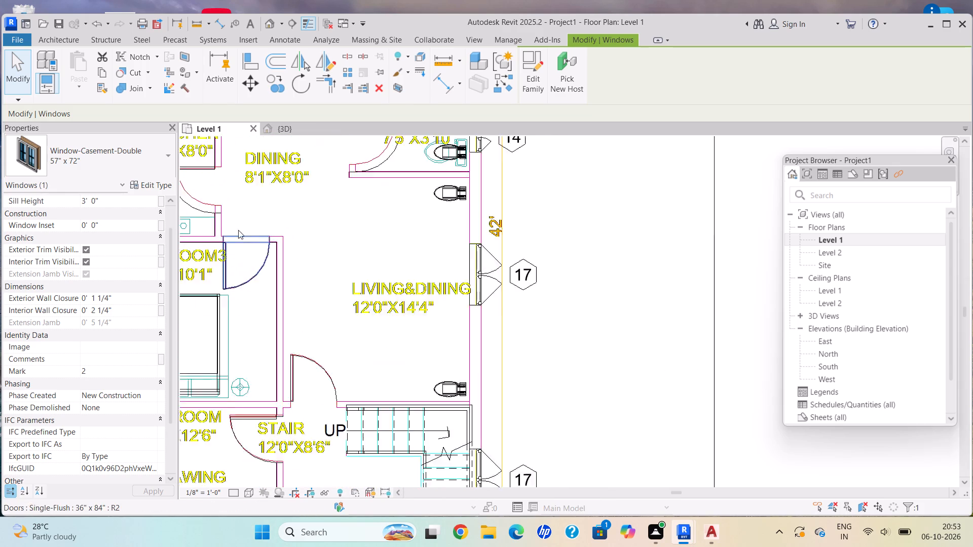
{"action": "scroll", "coordinate": [238, 230], "scroll_direction": "up", "scroll_amount": 6}
{"action": "scroll", "coordinate": [231, 236], "scroll_direction": "down", "scroll_amount": 1}
{"action": "scroll", "coordinate": [221, 238], "scroll_direction": "up", "scroll_amount": 1}
{"action": "scroll", "coordinate": [220, 240], "scroll_direction": "down", "scroll_amount": 1}
{"action": "scroll", "coordinate": [220, 240], "scroll_direction": "up", "scroll_amount": 2}
{"action": "scroll", "coordinate": [220, 241], "scroll_direction": "down", "scroll_amount": 1}
{"action": "scroll", "coordinate": [220, 241], "scroll_direction": "up", "scroll_amount": 3}
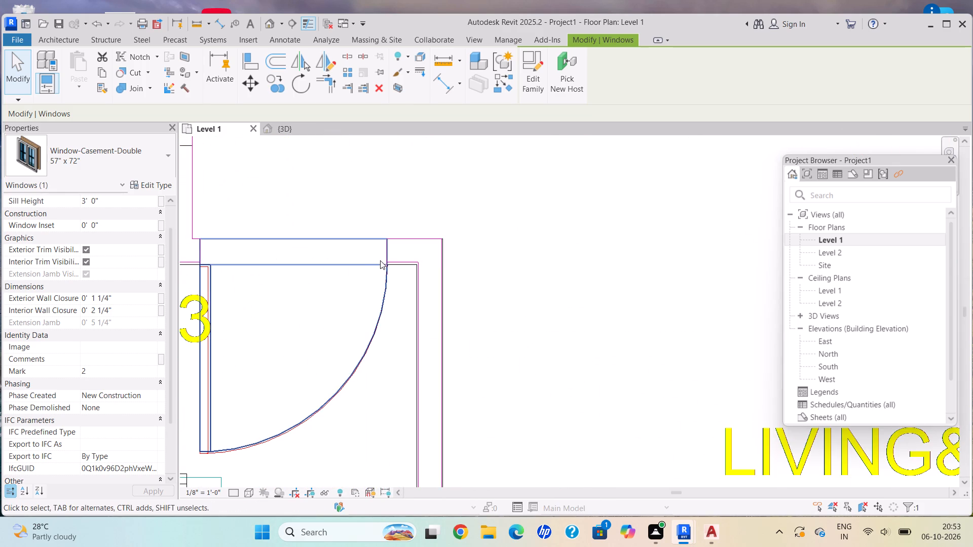
{"action": "scroll", "coordinate": [216, 424], "scroll_direction": "up", "scroll_amount": 3}
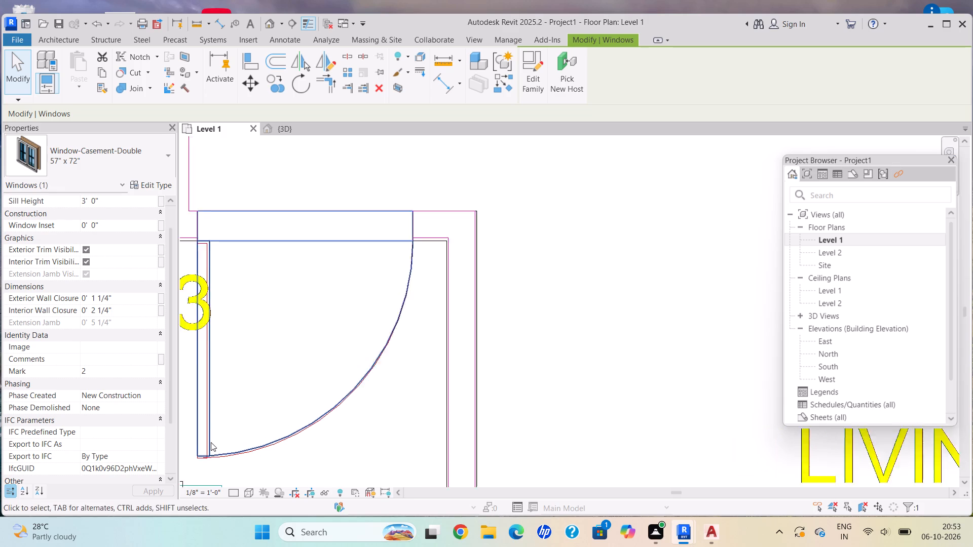
{"action": "scroll", "coordinate": [211, 442], "scroll_direction": "up", "scroll_amount": 4}
{"action": "scroll", "coordinate": [209, 445], "scroll_direction": "down", "scroll_amount": 9}
{"action": "scroll", "coordinate": [217, 368], "scroll_direction": "up", "scroll_amount": 1}
{"action": "scroll", "coordinate": [221, 352], "scroll_direction": "down", "scroll_amount": 2}
{"action": "scroll", "coordinate": [221, 352], "scroll_direction": "up", "scroll_amount": 1}
{"action": "scroll", "coordinate": [221, 352], "scroll_direction": "down", "scroll_amount": 3}
{"action": "scroll", "coordinate": [224, 349], "scroll_direction": "up", "scroll_amount": 1}
{"action": "scroll", "coordinate": [224, 349], "scroll_direction": "down", "scroll_amount": 10}
{"action": "scroll", "coordinate": [239, 374], "scroll_direction": "up", "scroll_amount": 1}
{"action": "scroll", "coordinate": [242, 379], "scroll_direction": "down", "scroll_amount": 4}
{"action": "scroll", "coordinate": [248, 385], "scroll_direction": "up", "scroll_amount": 1}
{"action": "scroll", "coordinate": [248, 386], "scroll_direction": "down", "scroll_amount": 3}
{"action": "middle_click_drag", "start_coordinate": [248, 391], "coordinate": [245, 376]}
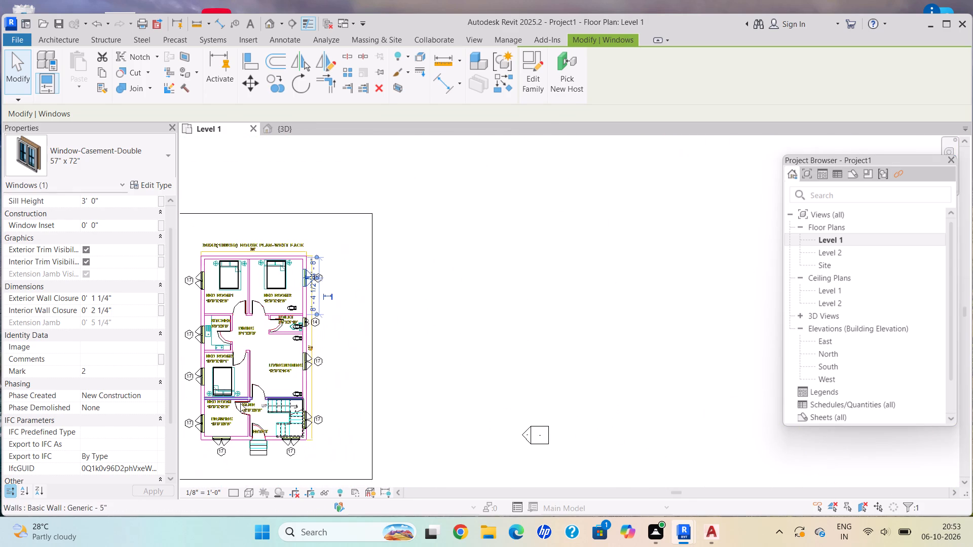
Inspect the entry, stair and living area doors against the underlying CAD drawing, working up toward Bed Room 3.
{"action": "scroll", "coordinate": [228, 420], "scroll_direction": "up", "scroll_amount": 4}
{"action": "scroll", "coordinate": [232, 424], "scroll_direction": "down", "scroll_amount": 1}
{"action": "scroll", "coordinate": [233, 426], "scroll_direction": "up", "scroll_amount": 7}
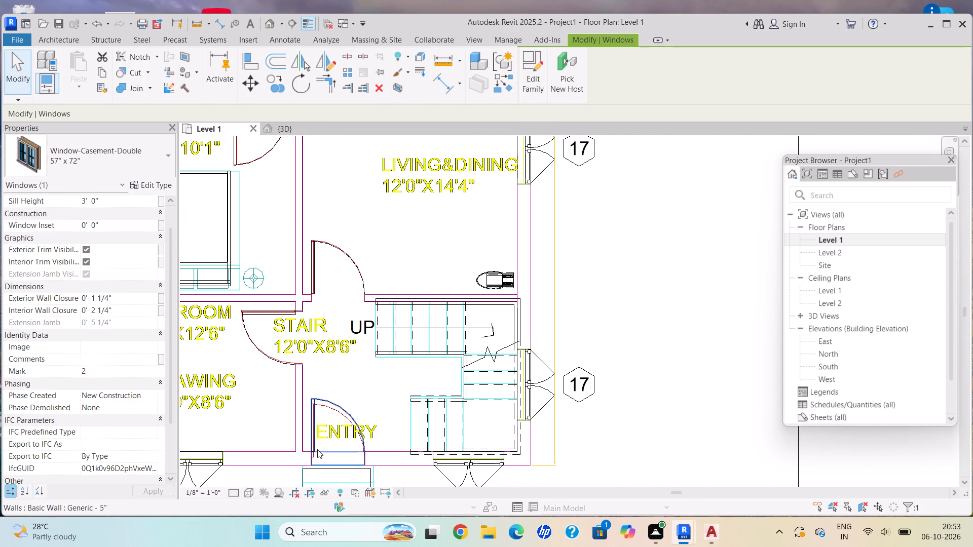
{"action": "middle_click_drag", "start_coordinate": [317, 449], "coordinate": [310, 403]}
{"action": "scroll", "coordinate": [324, 326], "scroll_direction": "down", "scroll_amount": 3}
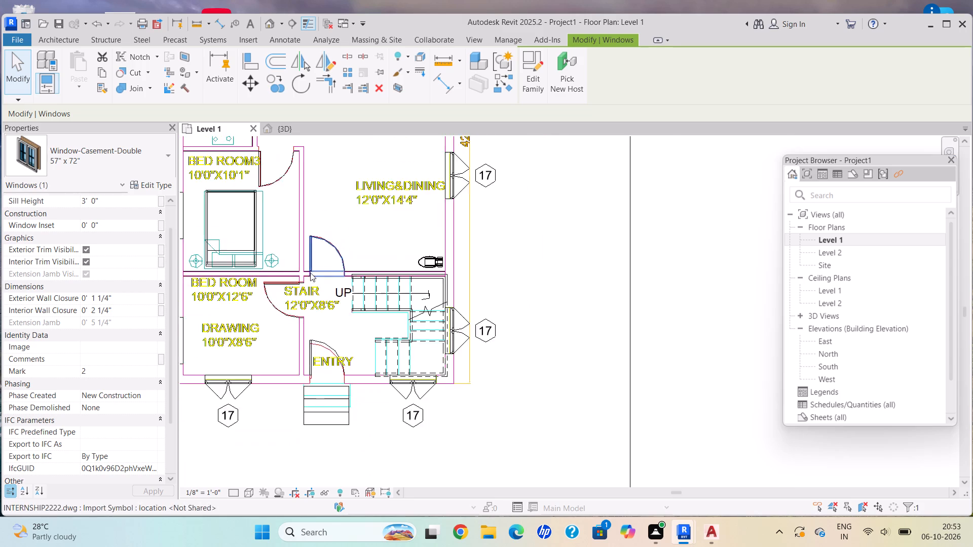
{"action": "scroll", "coordinate": [310, 272], "scroll_direction": "down", "scroll_amount": 3}
{"action": "middle_click_drag", "start_coordinate": [304, 275], "coordinate": [343, 369]}
{"action": "scroll", "coordinate": [371, 349], "scroll_direction": "up", "scroll_amount": 5}
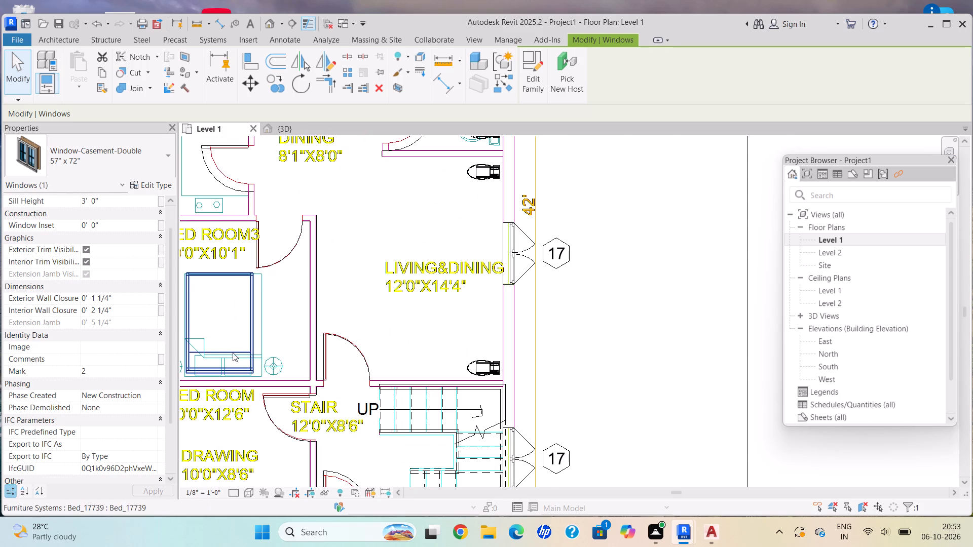
Nudge the Bed Room 3 bed sideways over the CAD bed outline, with its centre about 4' 3 1/2" from the exterior wall.
{"action": "left_click", "coordinate": [246, 361]}
{"action": "key", "text": "Right"}
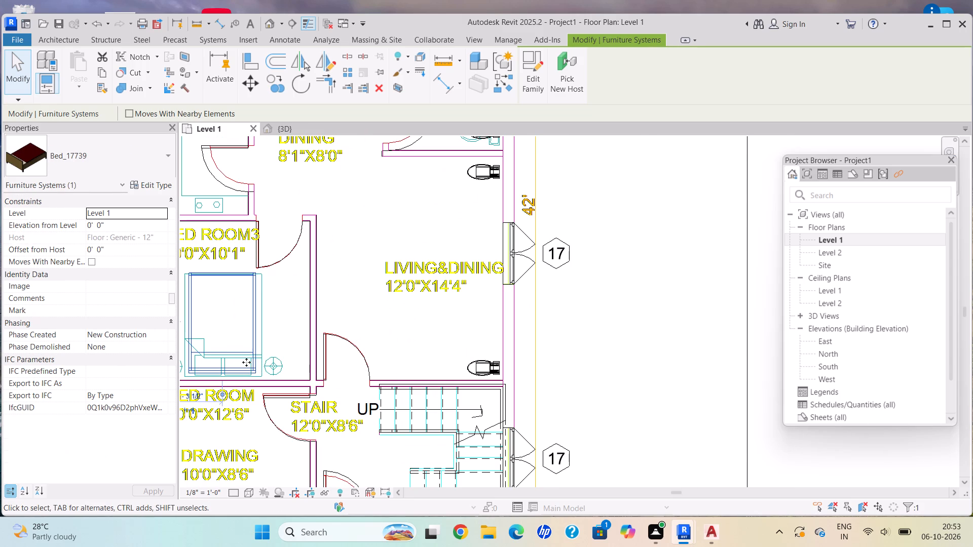
{"action": "key", "text": "Right"}
{"action": "key", "text": "Right"}
{"action": "key", "text": "Right"}
{"action": "key", "text": "Right"}
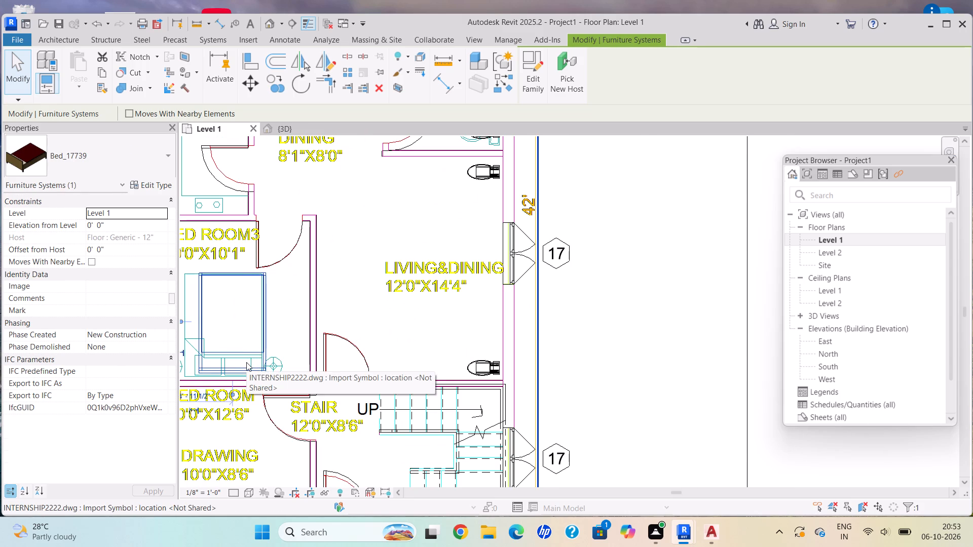
{"action": "key", "text": "Right"}
{"action": "key", "text": "Right"}
{"action": "key", "text": "Right"}
{"action": "key", "text": "Right"}
{"action": "key", "text": "Right"}
{"action": "key", "text": "Right"}
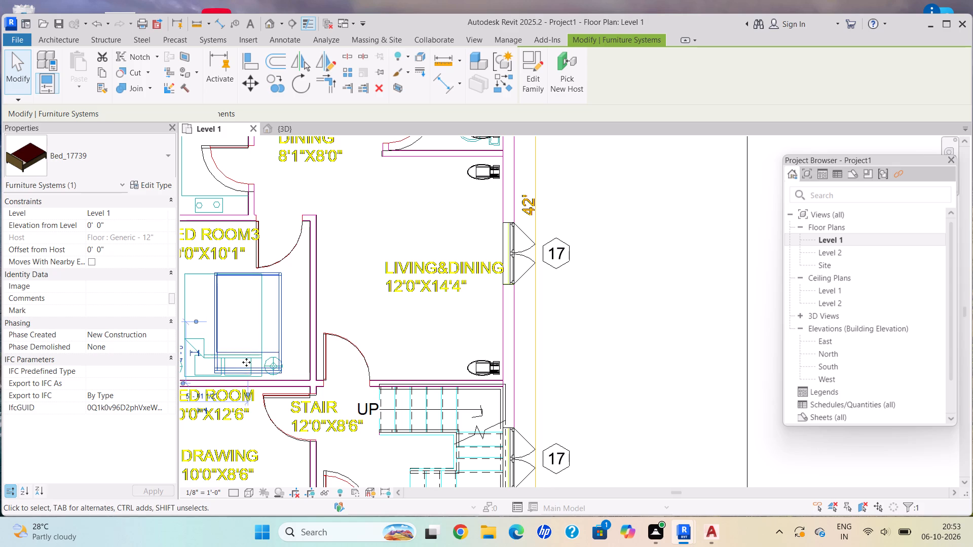
{"action": "key", "text": "Right"}
{"action": "key", "text": "Right"}
{"action": "key", "text": "Right"}
{"action": "key", "text": "Right"}
{"action": "key", "text": "Right"}
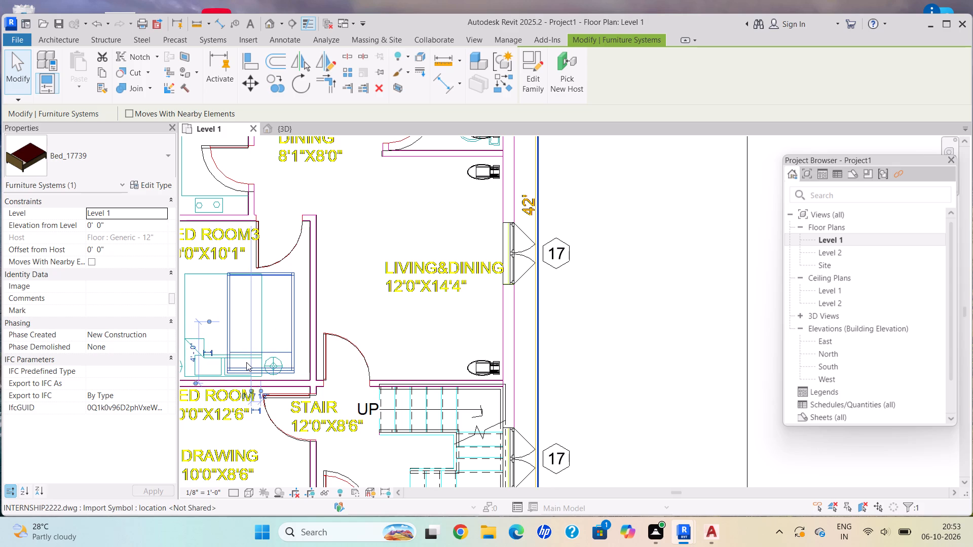
{"action": "key", "text": "Right"}
{"action": "key", "text": "Right"}
{"action": "key", "text": "Right"}
{"action": "key", "text": "Right"}
{"action": "key", "text": "Left"}
{"action": "key", "text": "Left"}
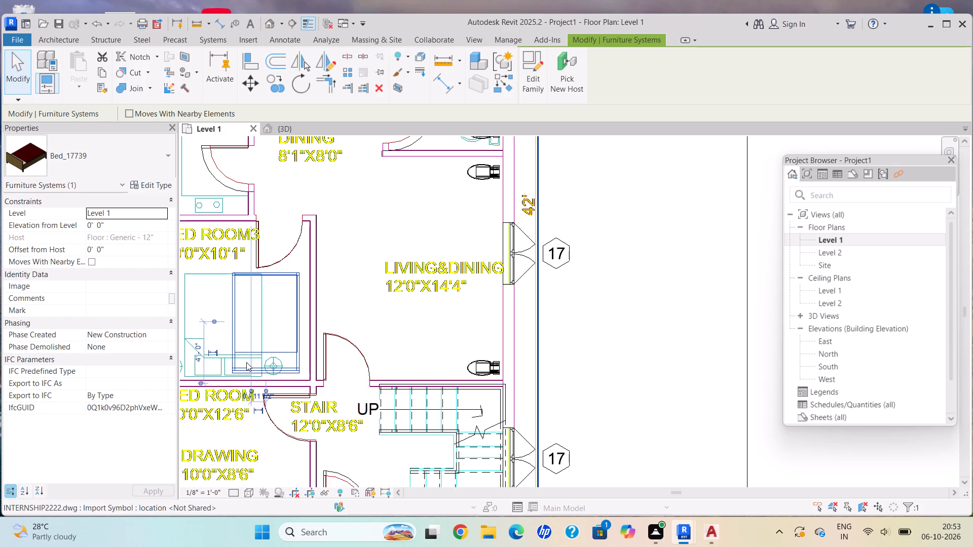
{"action": "key", "text": "Left"}
{"action": "key", "text": "Left"}
{"action": "key", "text": "Left"}
{"action": "key", "text": "Left"}
{"action": "key", "text": "Left"}
{"action": "key", "text": "Left"}
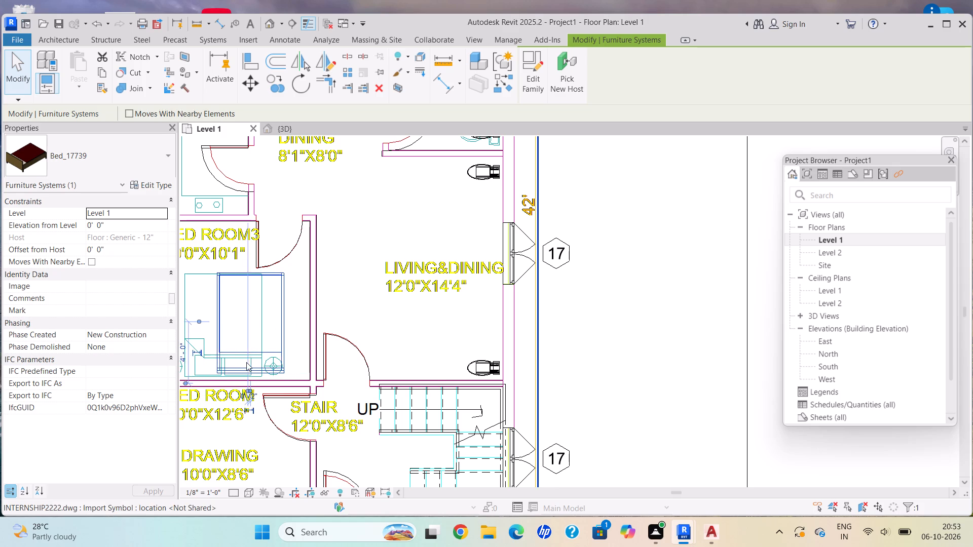
{"action": "key", "text": "Left"}
{"action": "key", "text": "Left"}
{"action": "key", "text": "Left"}
{"action": "key", "text": "Left"}
{"action": "key", "text": "Left"}
{"action": "key", "text": "Left"}
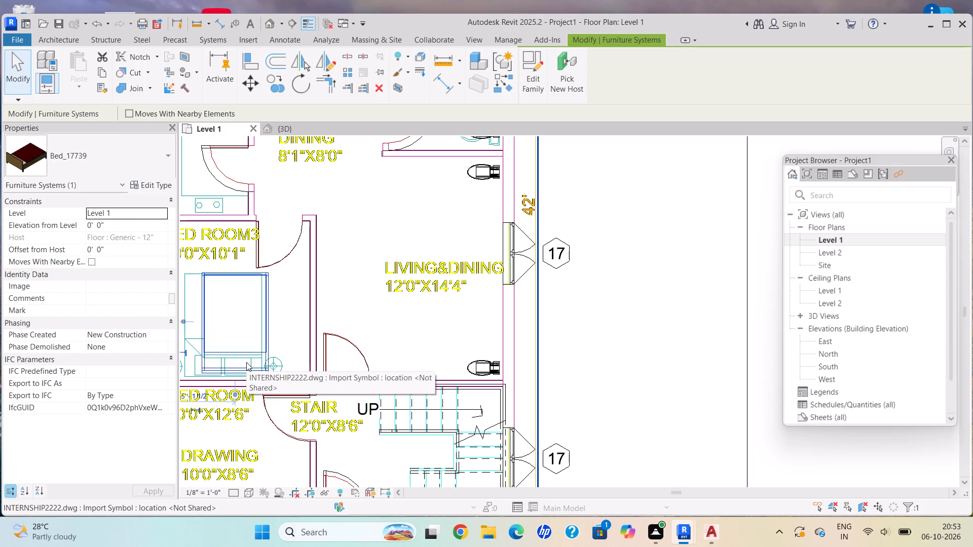
{"action": "key", "text": "Left"}
{"action": "key", "text": "Left"}
{"action": "key", "text": "Left"}
{"action": "key", "text": "Left"}
{"action": "key", "text": "Left"}
{"action": "key", "text": "Left"}
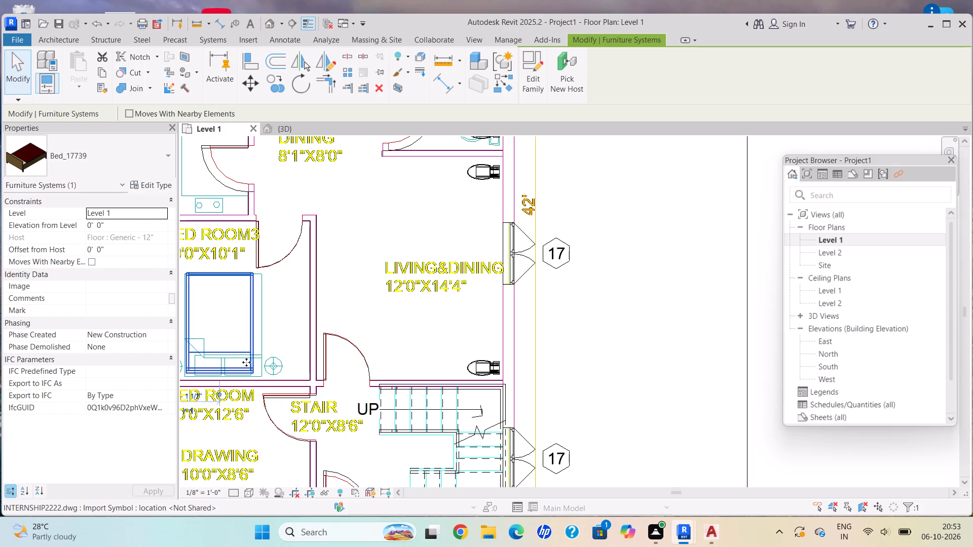
{"action": "key", "text": "Right"}
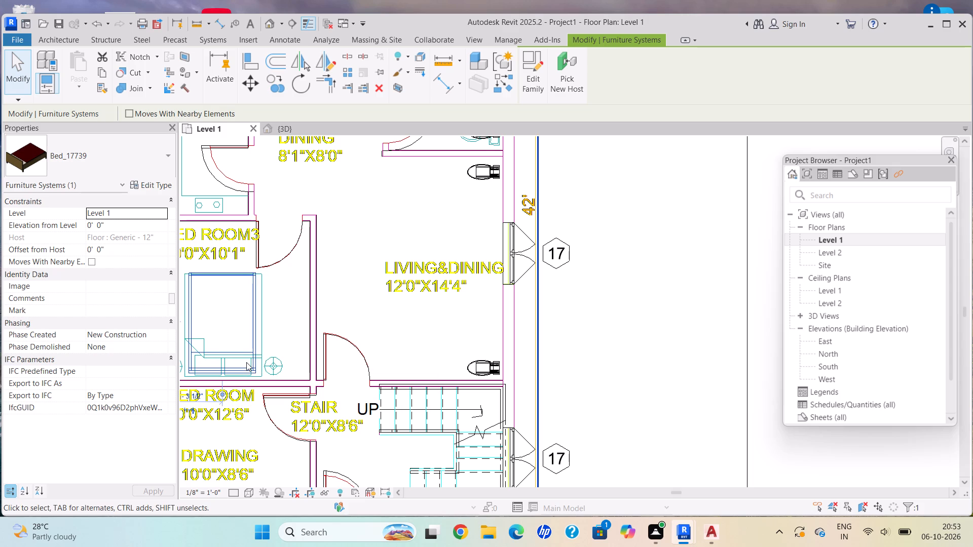
{"action": "key", "text": "Right"}
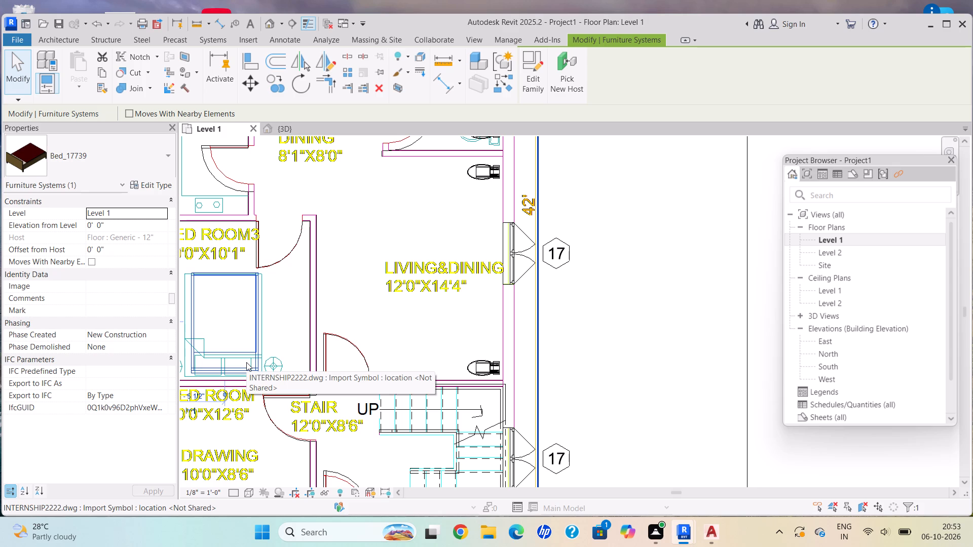
{"action": "key", "text": "Left"}
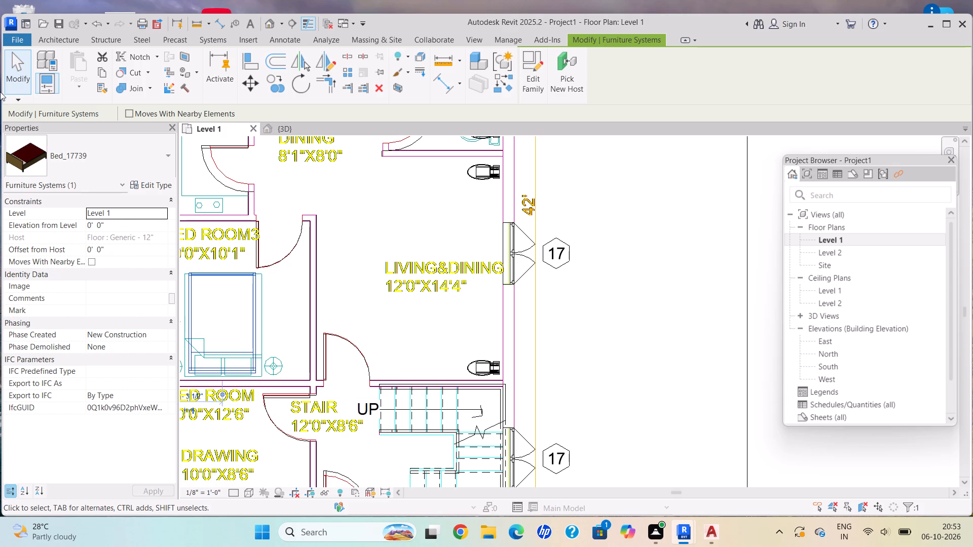
Examine the kitchen, its door and counter outline, and the dining area and upper bedrooms on the Level 1 plan.
{"action": "scroll", "coordinate": [292, 272], "scroll_direction": "down", "scroll_amount": 4}
{"action": "scroll", "coordinate": [241, 208], "scroll_direction": "up", "scroll_amount": 1}
{"action": "scroll", "coordinate": [241, 208], "scroll_direction": "down", "scroll_amount": 2}
{"action": "middle_click_drag", "start_coordinate": [237, 196], "coordinate": [275, 267]}
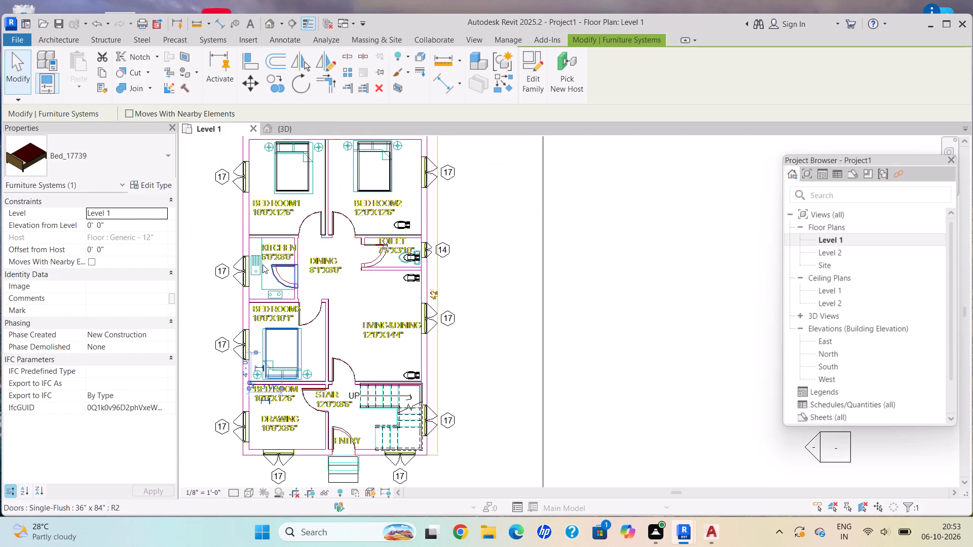
{"action": "scroll", "coordinate": [242, 282], "scroll_direction": "up", "scroll_amount": 4}
{"action": "scroll", "coordinate": [287, 307], "scroll_direction": "up", "scroll_amount": 4}
{"action": "scroll", "coordinate": [297, 292], "scroll_direction": "down", "scroll_amount": 1}
{"action": "scroll", "coordinate": [295, 290], "scroll_direction": "up", "scroll_amount": 1}
{"action": "scroll", "coordinate": [291, 287], "scroll_direction": "down", "scroll_amount": 1}
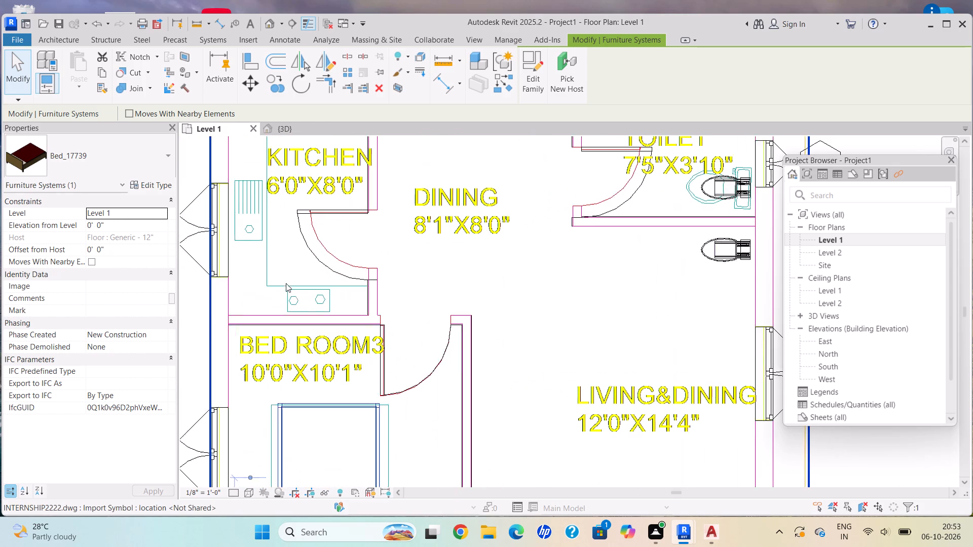
{"action": "scroll", "coordinate": [286, 283], "scroll_direction": "down", "scroll_amount": 2}
{"action": "middle_click_drag", "start_coordinate": [280, 278], "coordinate": [184, 252]}
{"action": "scroll", "coordinate": [184, 252], "scroll_direction": "up", "scroll_amount": 1}
{"action": "scroll", "coordinate": [388, 256], "scroll_direction": "down", "scroll_amount": 4}
{"action": "middle_click_drag", "start_coordinate": [389, 257], "coordinate": [406, 332]}
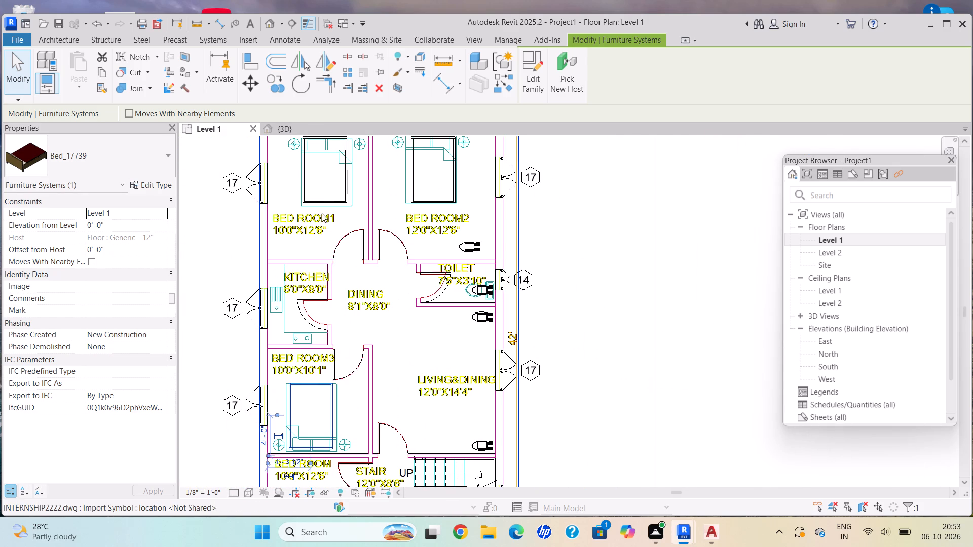
Check the repositioned Bed Room 3 bed against its CAD outline, and review the surrounding rooms and the whole plan.
{"action": "scroll", "coordinate": [359, 370], "scroll_direction": "down", "scroll_amount": 3}
{"action": "middle_click_drag", "start_coordinate": [352, 367], "coordinate": [309, 302]}
{"action": "scroll", "coordinate": [327, 378], "scroll_direction": "up", "scroll_amount": 2}
{"action": "scroll", "coordinate": [299, 382], "scroll_direction": "down", "scroll_amount": 1}
{"action": "scroll", "coordinate": [294, 382], "scroll_direction": "up", "scroll_amount": 2}
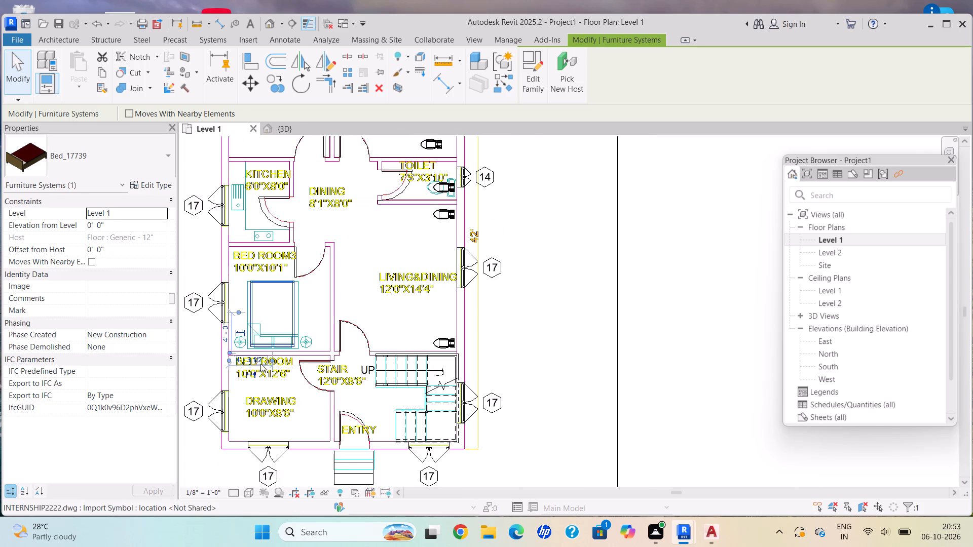
{"action": "scroll", "coordinate": [239, 357], "scroll_direction": "up", "scroll_amount": 5}
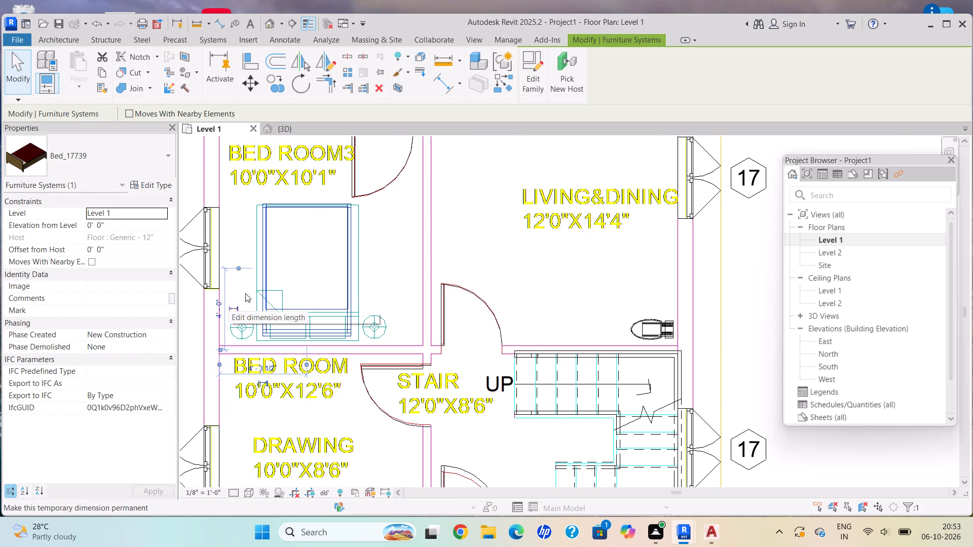
{"action": "scroll", "coordinate": [326, 291], "scroll_direction": "down", "scroll_amount": 1}
{"action": "scroll", "coordinate": [326, 291], "scroll_direction": "up", "scroll_amount": 1}
{"action": "scroll", "coordinate": [326, 291], "scroll_direction": "down", "scroll_amount": 2}
{"action": "middle_click_drag", "start_coordinate": [326, 291], "coordinate": [334, 360]}
{"action": "middle_click_drag", "start_coordinate": [393, 355], "coordinate": [287, 302]}
{"action": "scroll", "coordinate": [365, 398], "scroll_direction": "down", "scroll_amount": 4}
{"action": "middle_click_drag", "start_coordinate": [362, 400], "coordinate": [357, 386]}
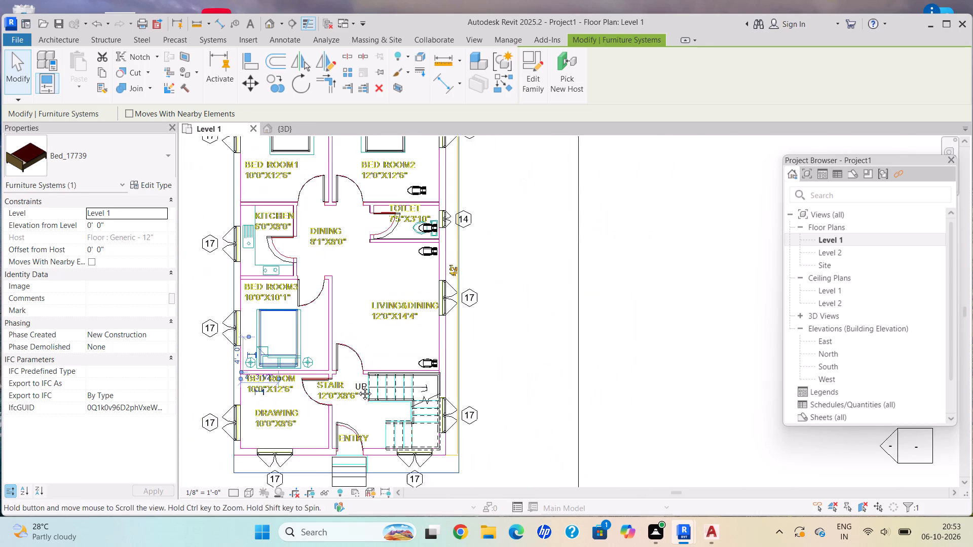
{"action": "middle_click_drag", "start_coordinate": [357, 386], "coordinate": [352, 288]}
{"action": "middle_click_drag", "start_coordinate": [273, 300], "coordinate": [293, 372]}
{"action": "scroll", "coordinate": [302, 279], "scroll_direction": "down", "scroll_amount": 3}
{"action": "middle_click_drag", "start_coordinate": [296, 266], "coordinate": [339, 344]}
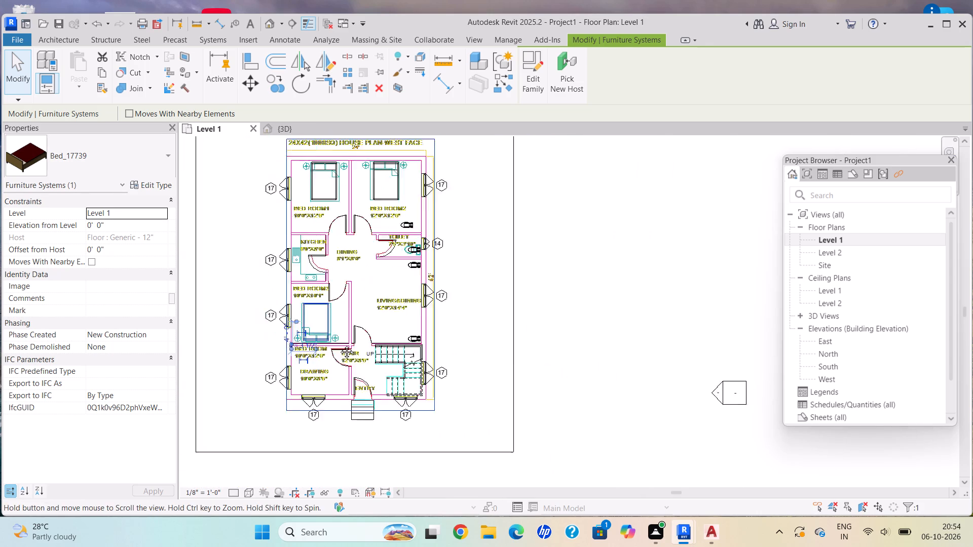
{"action": "middle_click_drag", "start_coordinate": [339, 344], "coordinate": [340, 346]}
Examine the toilet's door swing and fixture against the CAD underlay, along with the adjoining dining area and Bed Room 2.
{"action": "scroll", "coordinate": [423, 307], "scroll_direction": "up", "scroll_amount": 2}
{"action": "scroll", "coordinate": [430, 293], "scroll_direction": "down", "scroll_amount": 1}
{"action": "scroll", "coordinate": [447, 294], "scroll_direction": "up", "scroll_amount": 1}
{"action": "scroll", "coordinate": [457, 356], "scroll_direction": "up", "scroll_amount": 5}
{"action": "scroll", "coordinate": [441, 340], "scroll_direction": "down", "scroll_amount": 1}
{"action": "scroll", "coordinate": [375, 277], "scroll_direction": "up", "scroll_amount": 5}
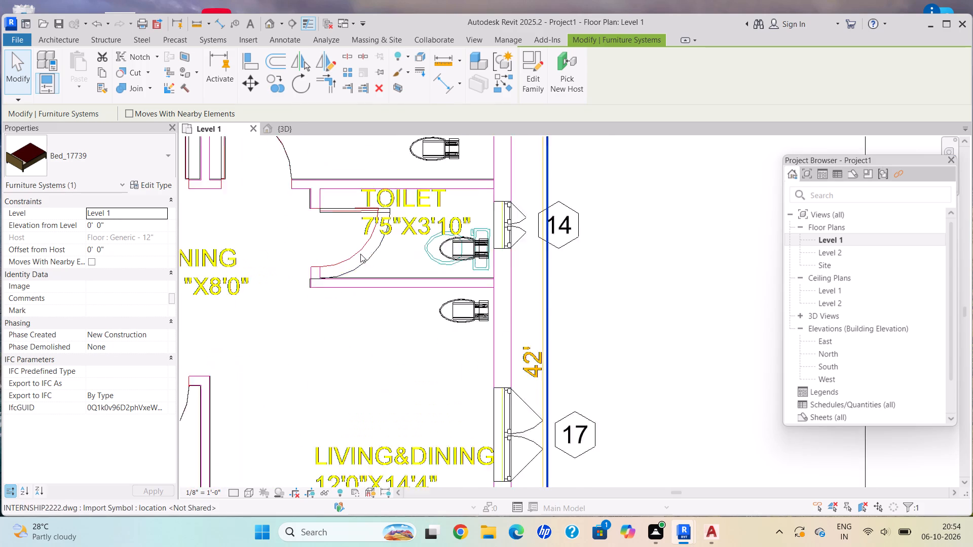
{"action": "scroll", "coordinate": [360, 254], "scroll_direction": "up", "scroll_amount": 1}
{"action": "scroll", "coordinate": [352, 333], "scroll_direction": "down", "scroll_amount": 2}
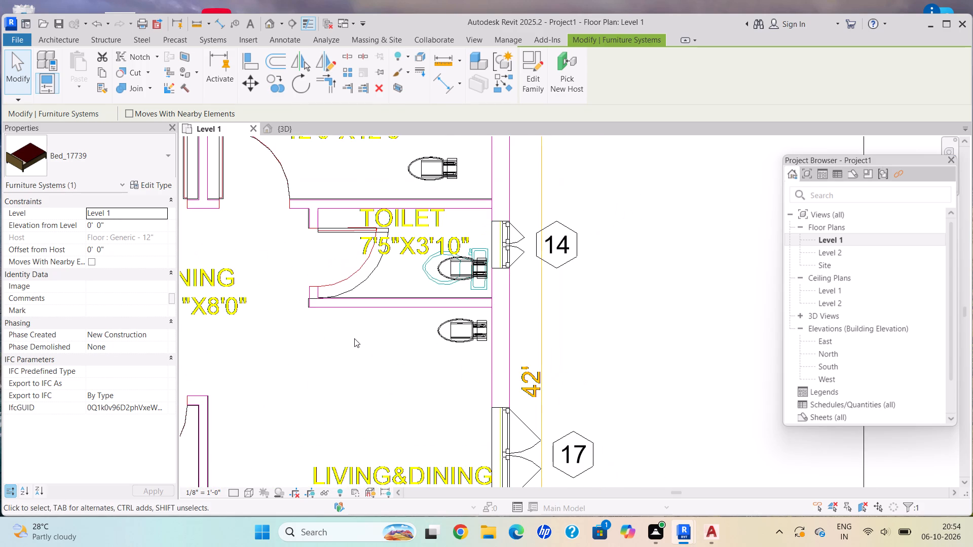
{"action": "scroll", "coordinate": [348, 328], "scroll_direction": "down", "scroll_amount": 2}
{"action": "scroll", "coordinate": [344, 326], "scroll_direction": "up", "scroll_amount": 1}
{"action": "scroll", "coordinate": [342, 323], "scroll_direction": "down", "scroll_amount": 2}
{"action": "middle_click_drag", "start_coordinate": [272, 278], "coordinate": [318, 330]}
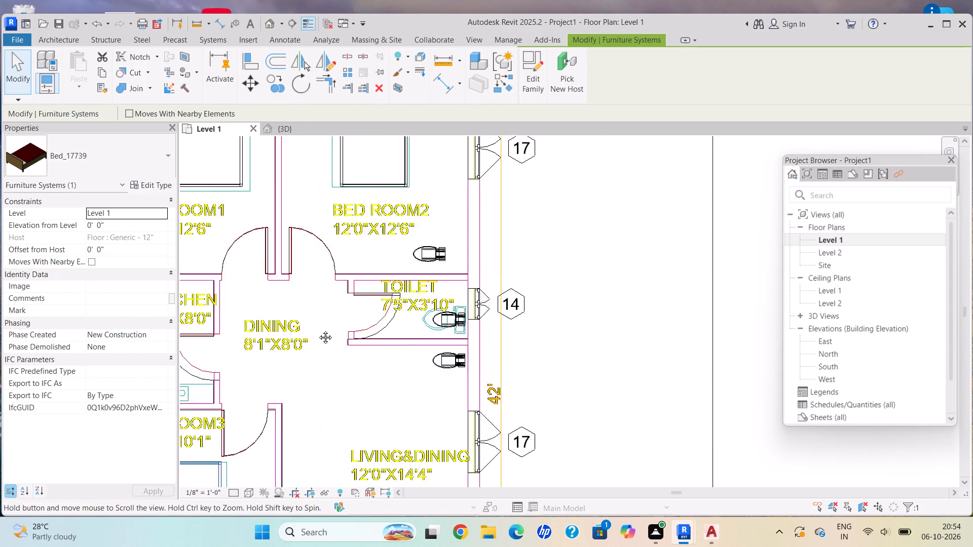
{"action": "middle_click_drag", "start_coordinate": [318, 330], "coordinate": [322, 336]}
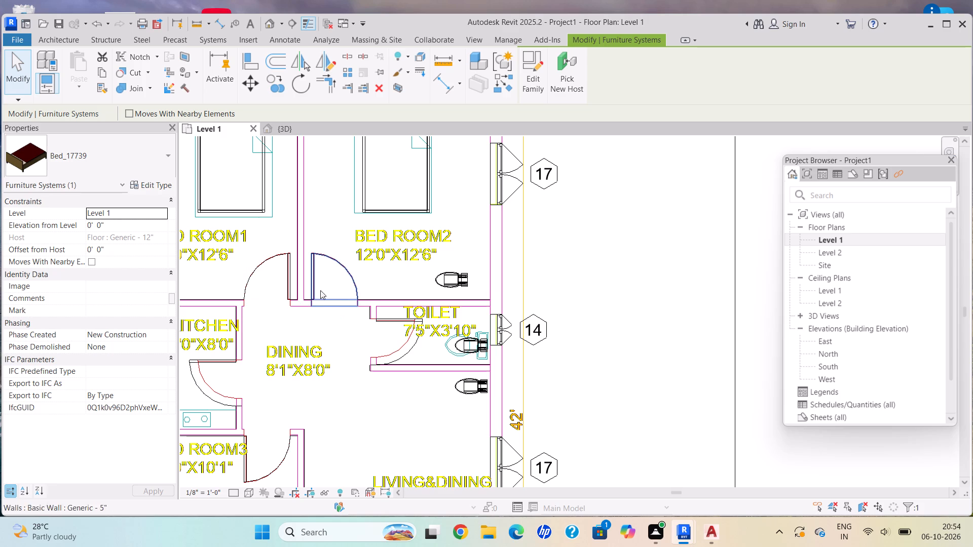
Review the toilet fixtures along the exterior wall from Bed Room 2 down through the living and dining room.
{"action": "scroll", "coordinate": [481, 420], "scroll_direction": "down", "scroll_amount": 1}
{"action": "middle_click_drag", "start_coordinate": [429, 439], "coordinate": [381, 359]}
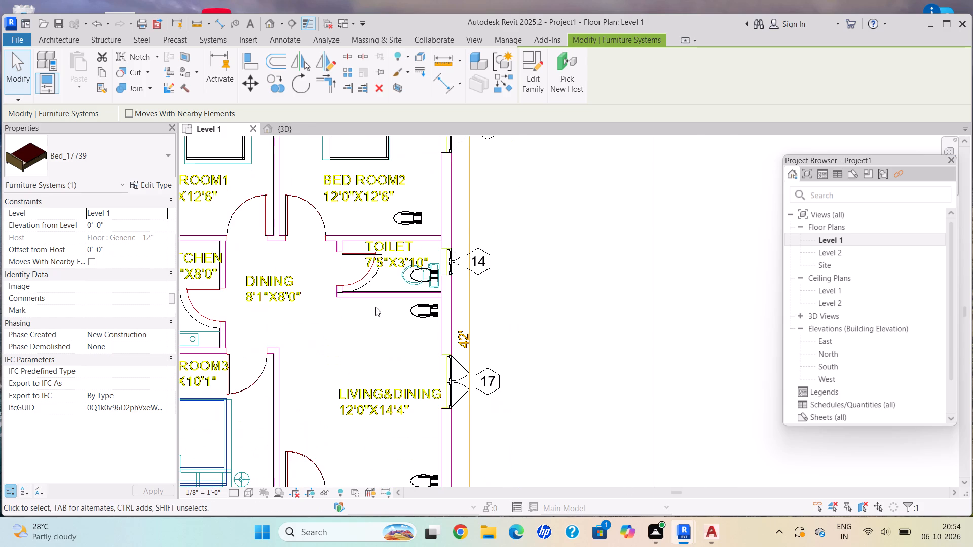
{"action": "scroll", "coordinate": [357, 297], "scroll_direction": "up", "scroll_amount": 4}
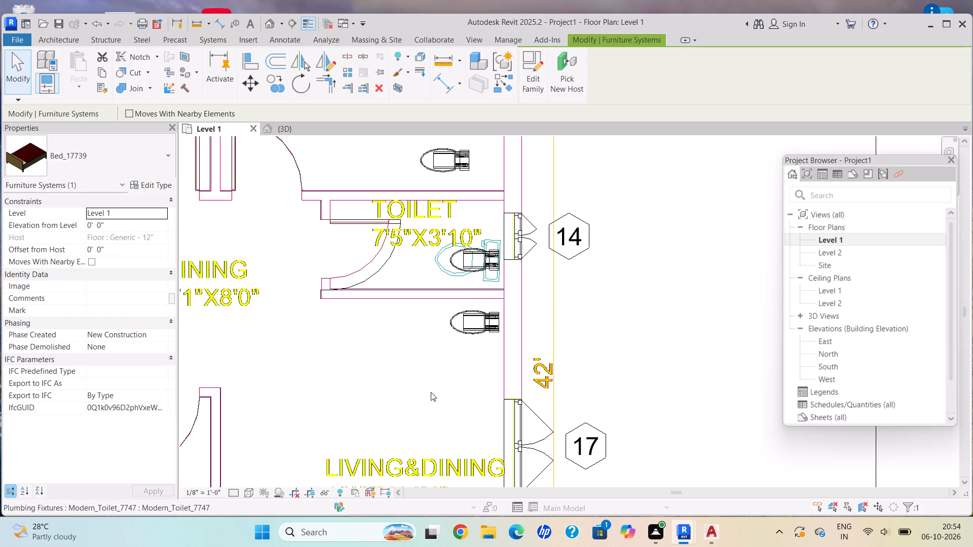
{"action": "scroll", "coordinate": [430, 394], "scroll_direction": "down", "scroll_amount": 2}
{"action": "middle_click_drag", "start_coordinate": [430, 394], "coordinate": [457, 330]}
{"action": "scroll", "coordinate": [377, 414], "scroll_direction": "down", "scroll_amount": 1}
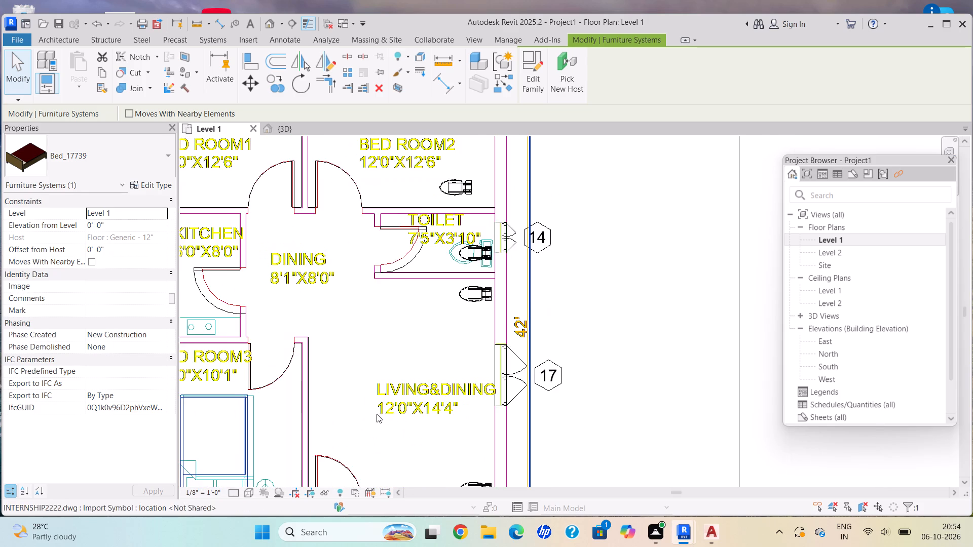
{"action": "middle_click_drag", "start_coordinate": [377, 414], "coordinate": [435, 341]}
{"action": "middle_click_drag", "start_coordinate": [461, 399], "coordinate": [451, 334]}
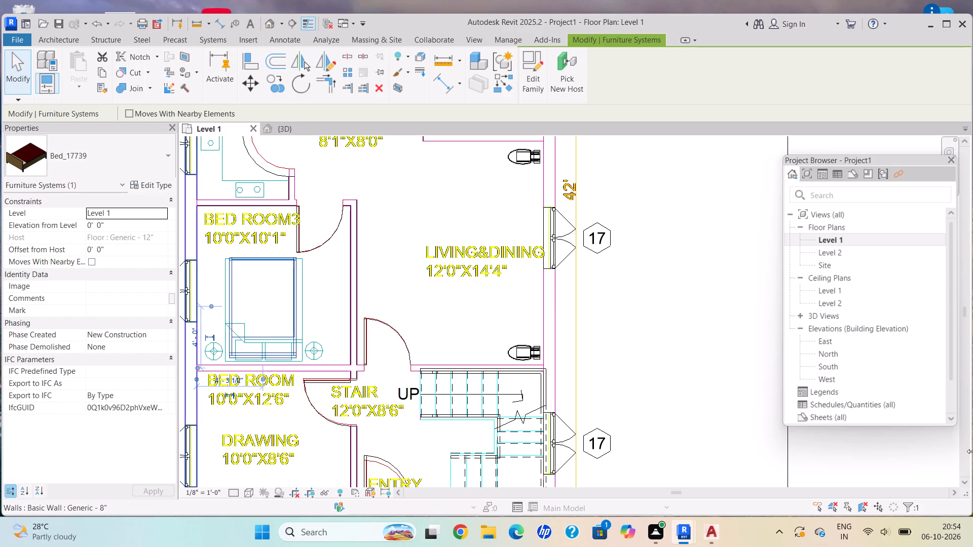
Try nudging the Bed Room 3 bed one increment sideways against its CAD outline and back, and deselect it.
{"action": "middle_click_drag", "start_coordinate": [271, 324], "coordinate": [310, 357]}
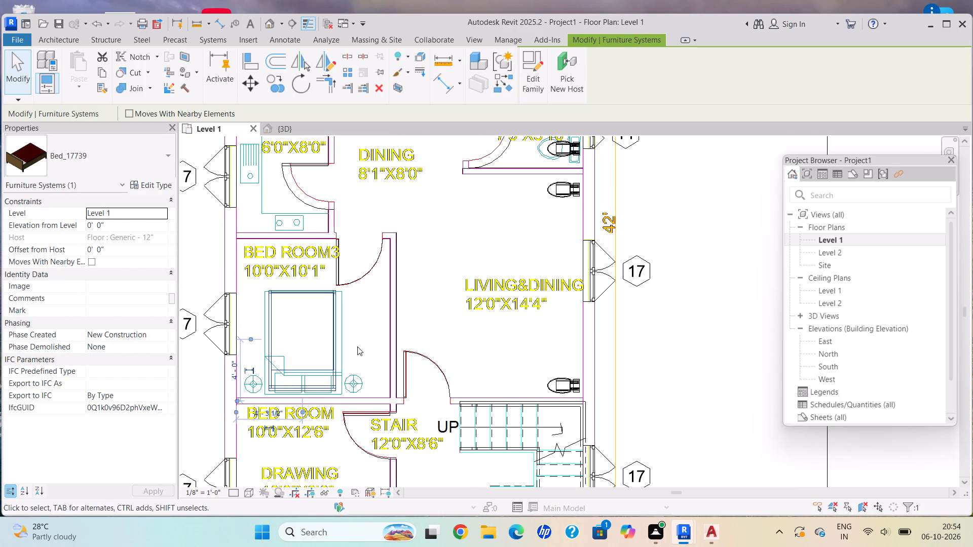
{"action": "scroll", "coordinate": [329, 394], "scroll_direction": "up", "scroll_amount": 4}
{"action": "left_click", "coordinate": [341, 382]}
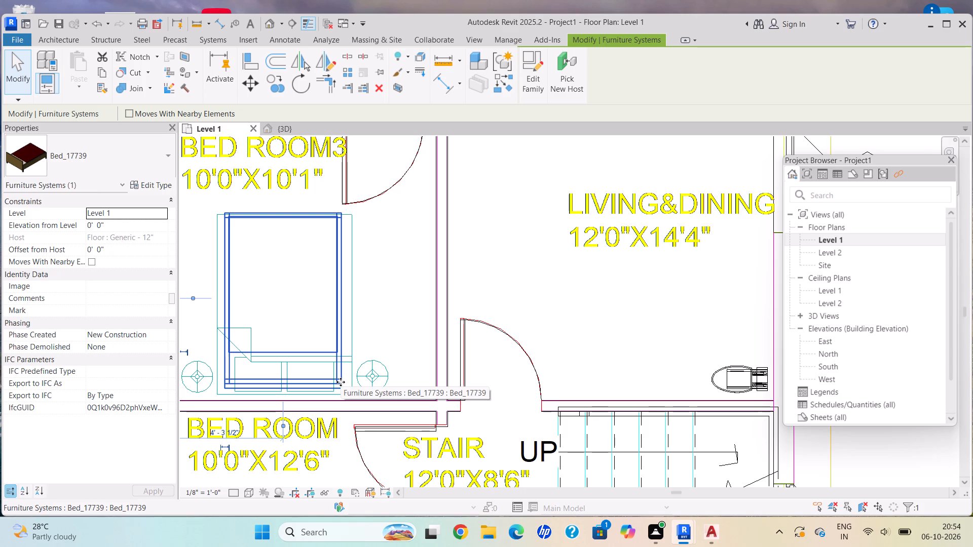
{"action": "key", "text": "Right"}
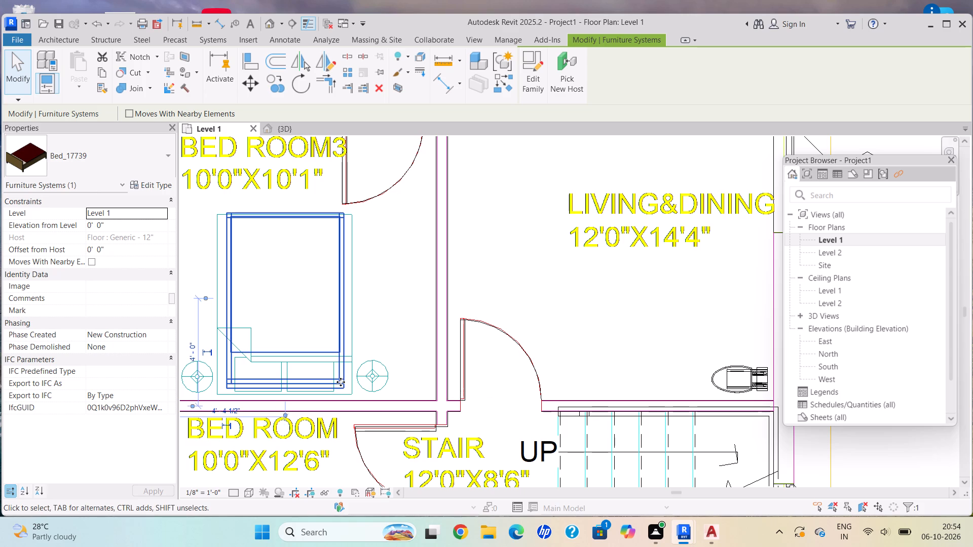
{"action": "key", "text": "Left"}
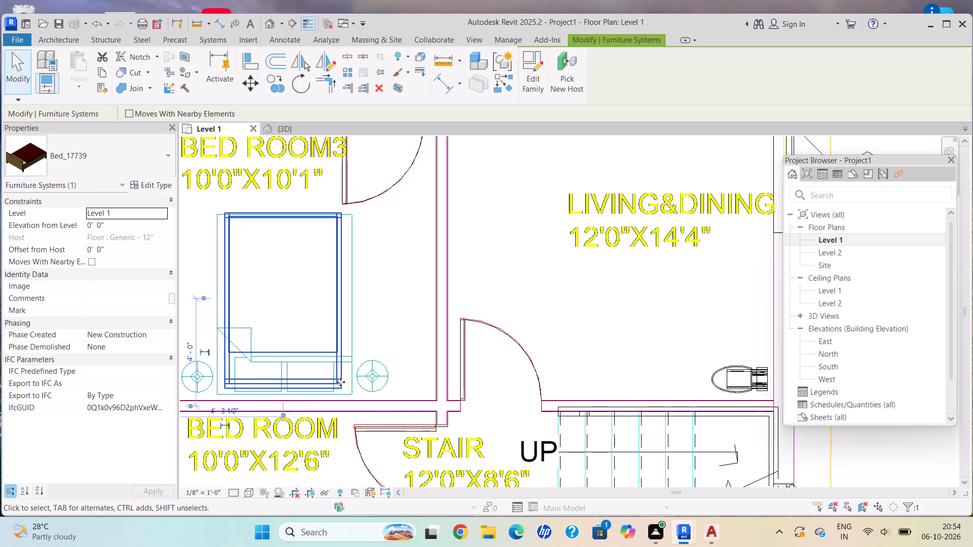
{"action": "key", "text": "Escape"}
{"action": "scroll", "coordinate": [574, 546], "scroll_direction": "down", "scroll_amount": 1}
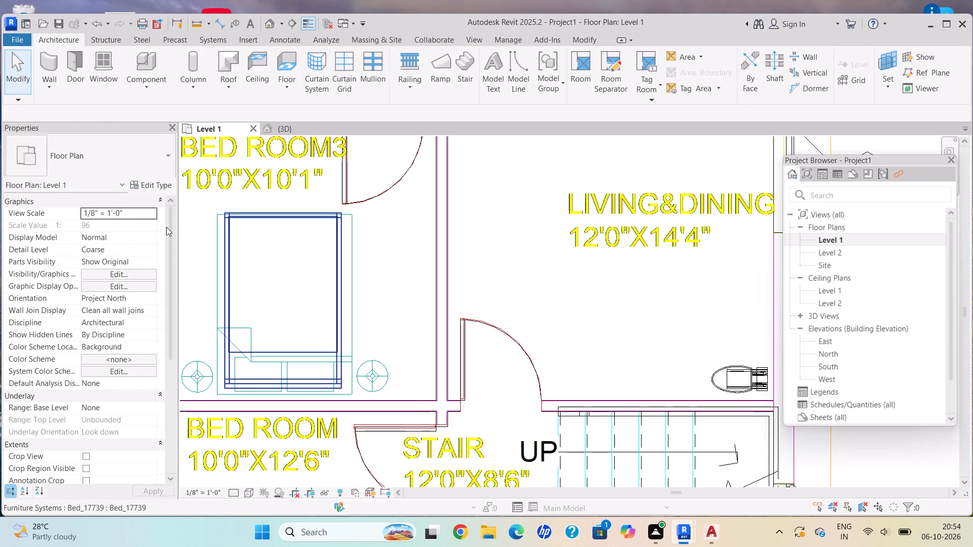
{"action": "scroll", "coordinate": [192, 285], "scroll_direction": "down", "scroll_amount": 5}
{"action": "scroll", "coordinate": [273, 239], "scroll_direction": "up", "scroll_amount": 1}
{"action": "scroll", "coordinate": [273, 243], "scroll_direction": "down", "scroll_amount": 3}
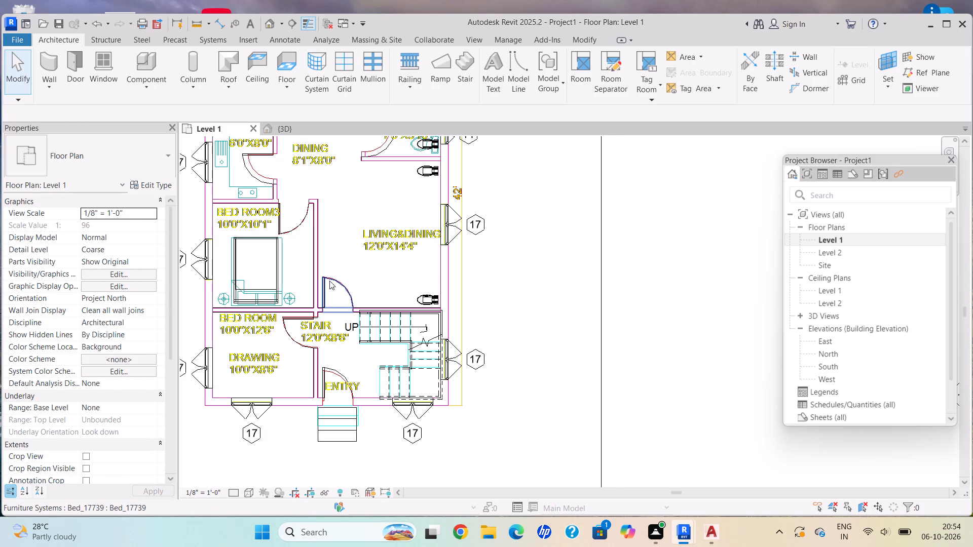
Nudge the Bed Room 1 bed one increment toward the Bed Room 2 partition, to 4'-4" from that wall, centering it in its CAD outline.
{"action": "middle_click_drag", "start_coordinate": [336, 284], "coordinate": [351, 314]}
{"action": "middle_click_drag", "start_coordinate": [267, 184], "coordinate": [334, 370]}
{"action": "scroll", "coordinate": [356, 222], "scroll_direction": "up", "scroll_amount": 1}
{"action": "scroll", "coordinate": [356, 222], "scroll_direction": "down", "scroll_amount": 1}
{"action": "scroll", "coordinate": [356, 222], "scroll_direction": "up", "scroll_amount": 2}
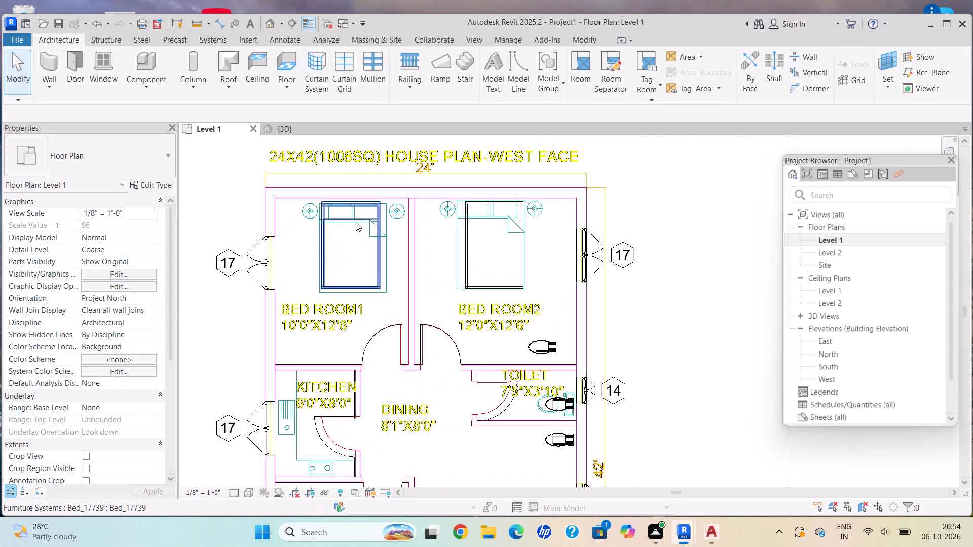
{"action": "scroll", "coordinate": [368, 217], "scroll_direction": "up", "scroll_amount": 2}
{"action": "scroll", "coordinate": [369, 215], "scroll_direction": "down", "scroll_amount": 1}
{"action": "scroll", "coordinate": [369, 212], "scroll_direction": "up", "scroll_amount": 1}
{"action": "left_click", "coordinate": [383, 210]}
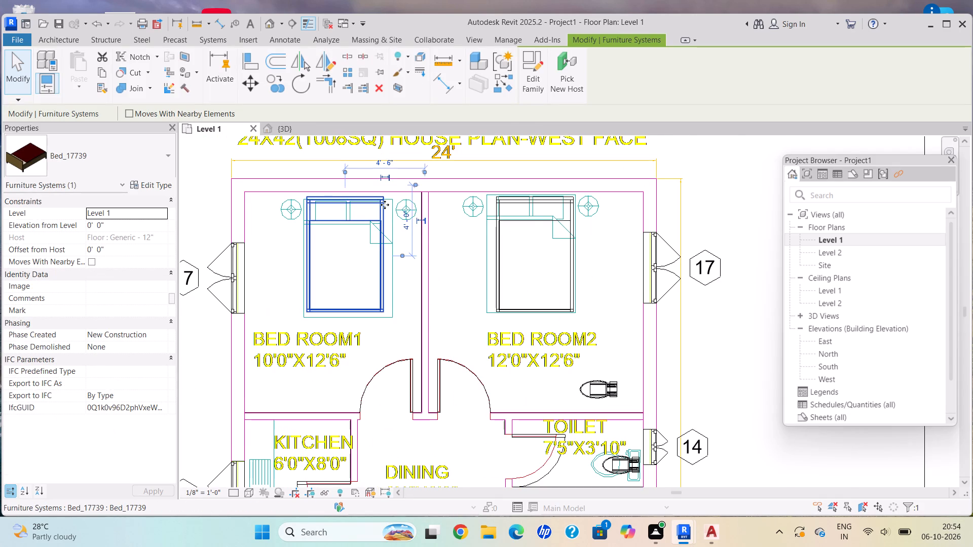
{"action": "key", "text": "Right"}
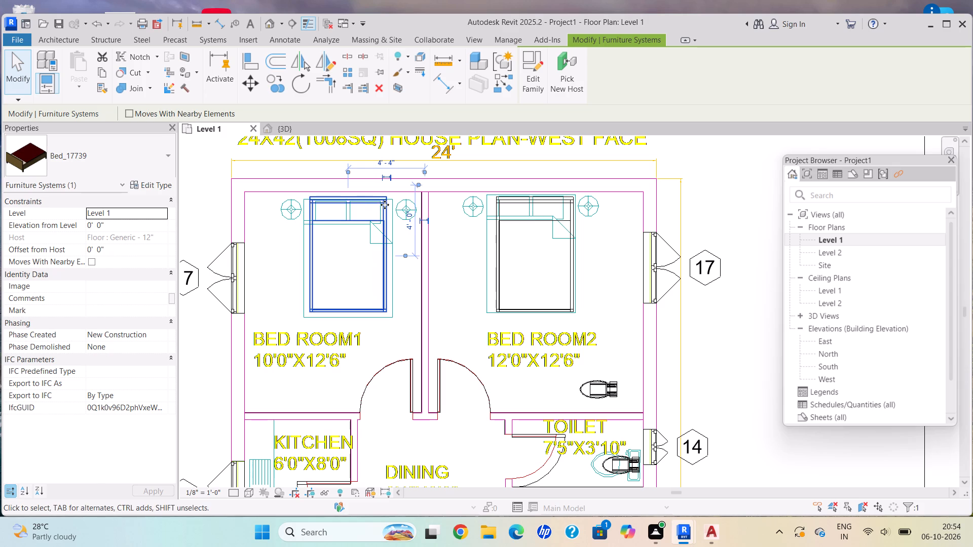
{"action": "key", "text": "Left"}
{"action": "key", "text": "Right"}
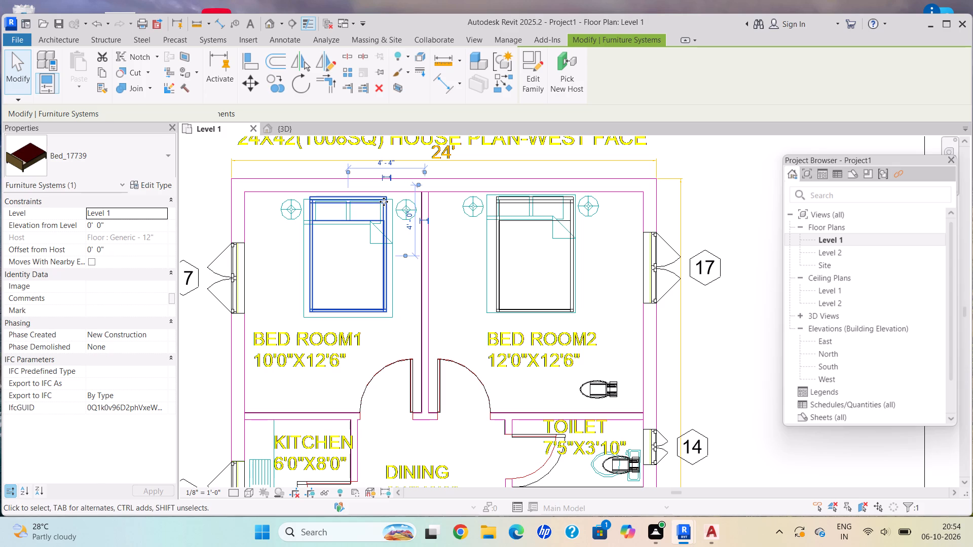
{"action": "key", "text": "Escape"}
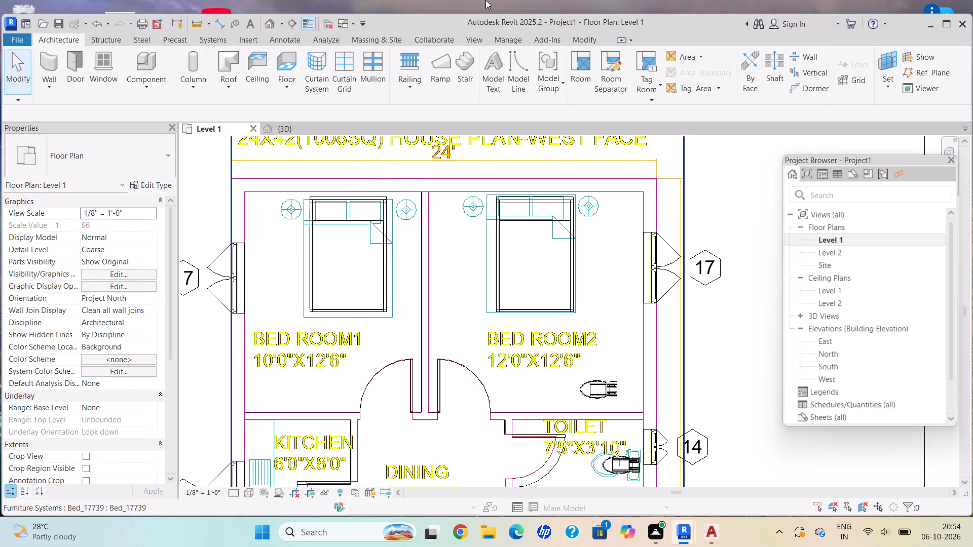
Nudge the Bed Room 2 bed two increments toward the Bed Room 1 partition, to 6'-10" from the exterior side wall.
{"action": "left_click", "coordinate": [499, 232]}
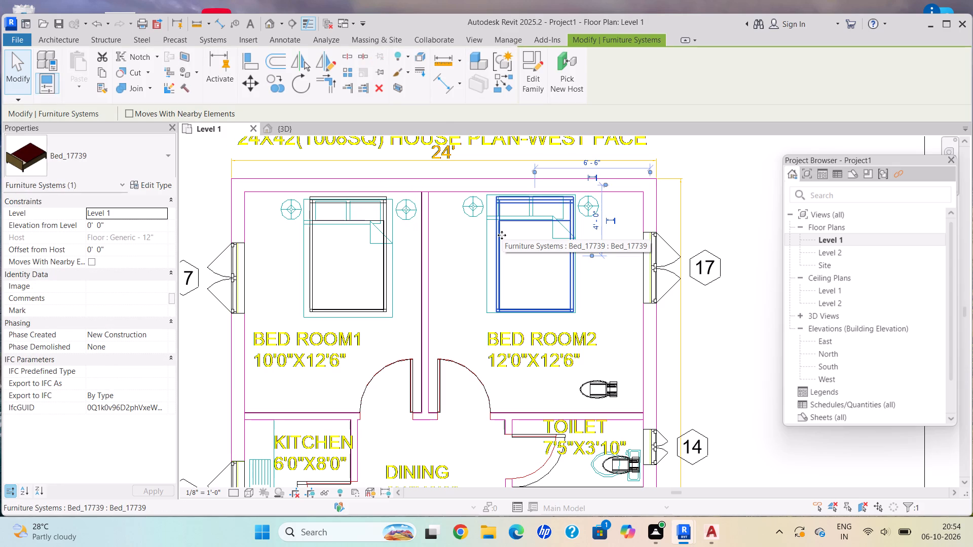
{"action": "key", "text": "Left"}
{"action": "key", "text": "Left"}
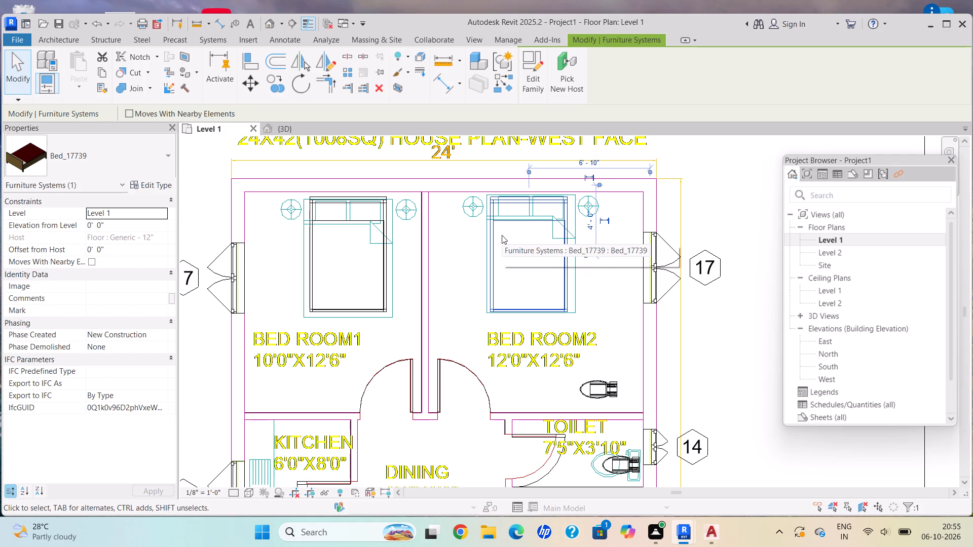
{"action": "key", "text": "Escape"}
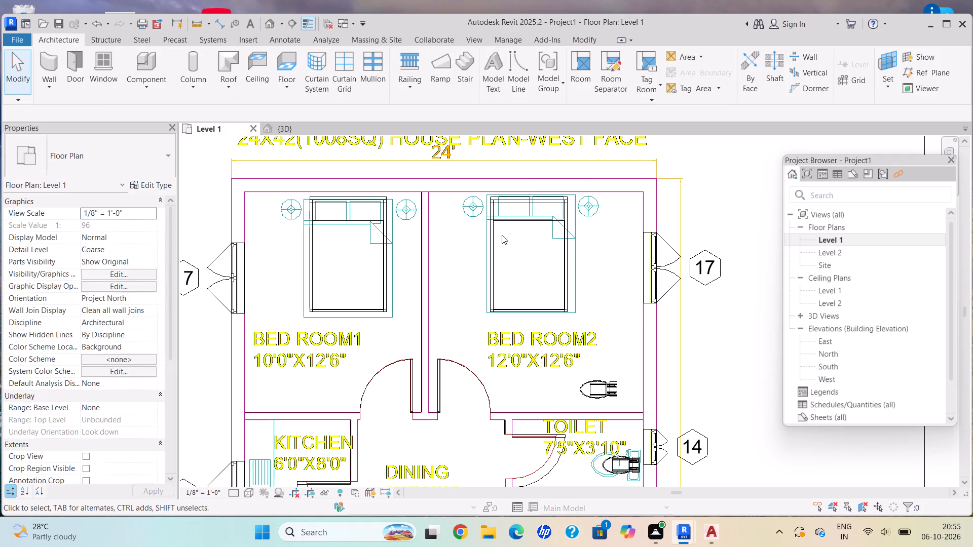
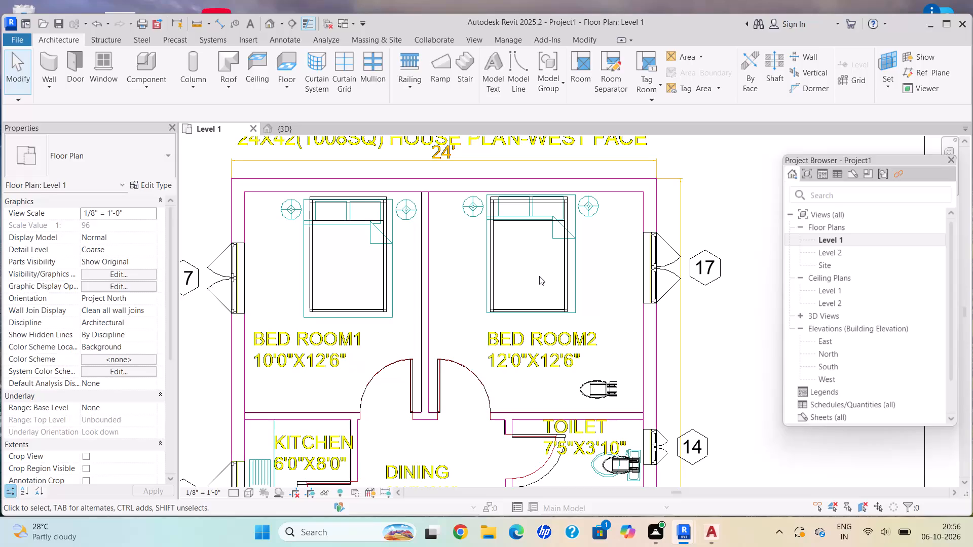
Delete the stray toilet fixtures in Bed Room 2 and in the living and dining room just beyond the toilet partition.
{"action": "scroll", "coordinate": [616, 330], "scroll_direction": "down", "scroll_amount": 3}
{"action": "middle_click_drag", "start_coordinate": [463, 318], "coordinate": [360, 224]}
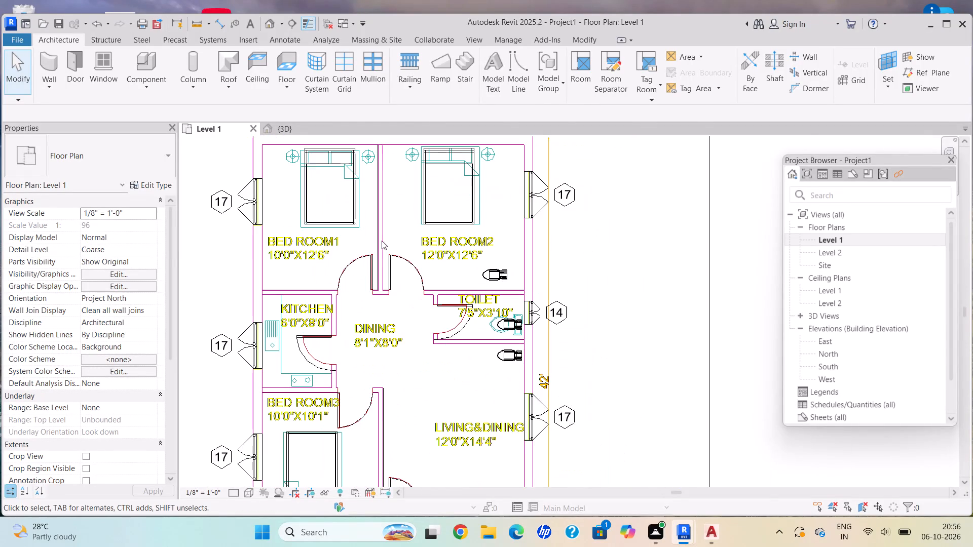
{"action": "middle_click_drag", "start_coordinate": [387, 240], "coordinate": [415, 199]}
{"action": "left_click", "coordinate": [513, 227]}
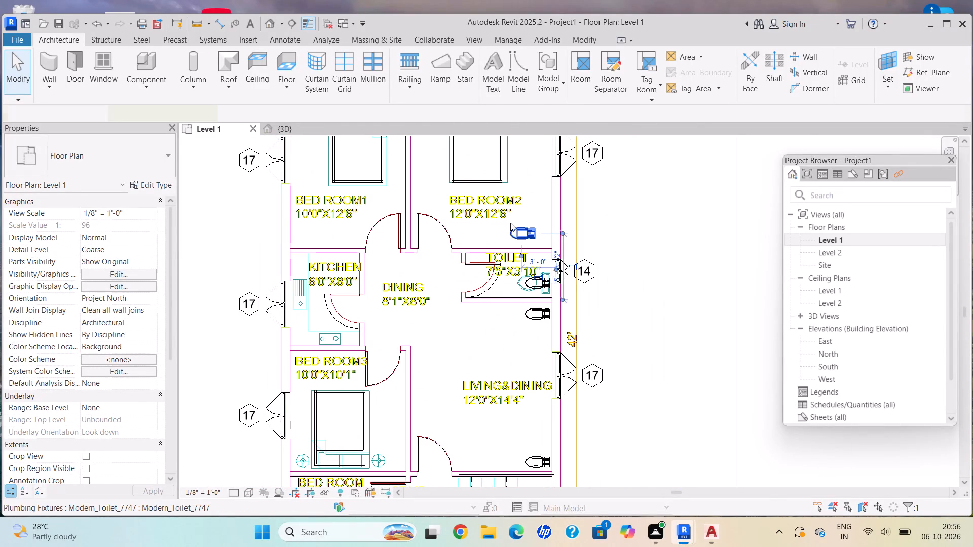
{"action": "key", "text": "Delete"}
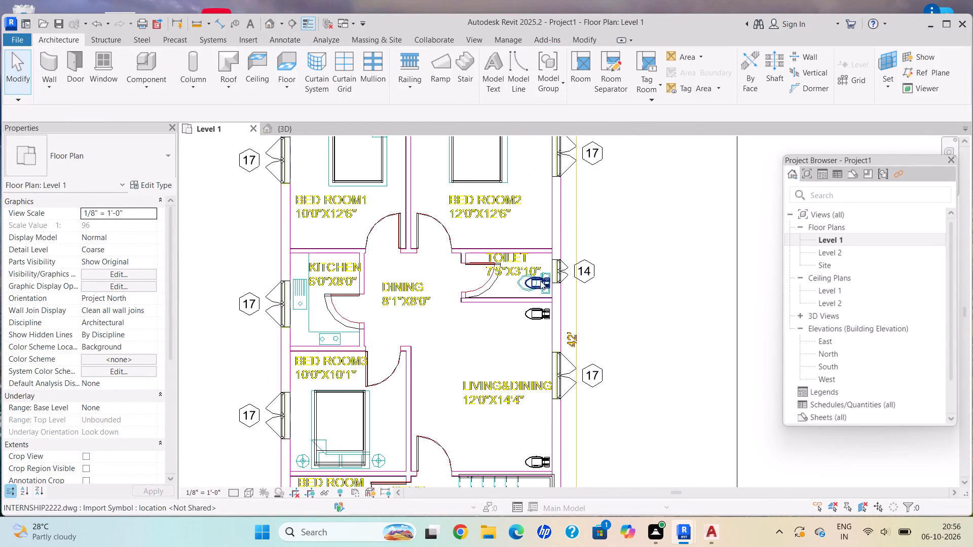
{"action": "left_click", "coordinate": [525, 319]}
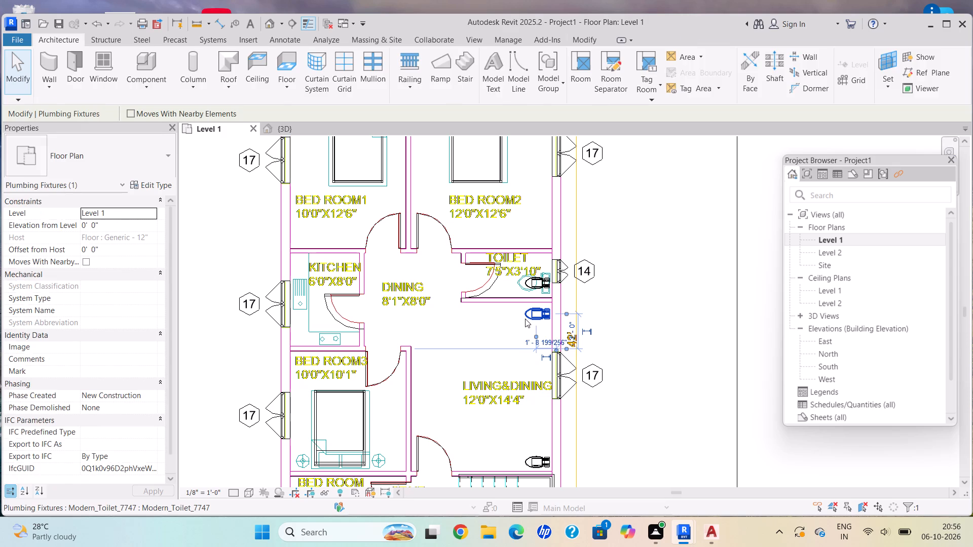
{"action": "key", "text": "Delete"}
Delete the stray toilet fixture in the corner of the living and dining room beside the stair wall.
{"action": "scroll", "coordinate": [538, 373], "scroll_direction": "down", "scroll_amount": 4}
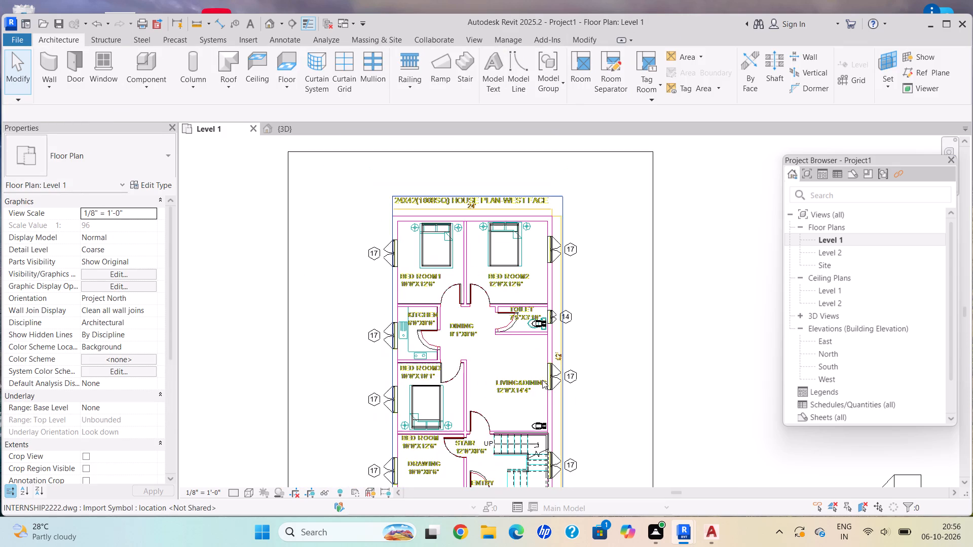
{"action": "middle_click_drag", "start_coordinate": [541, 371], "coordinate": [508, 255]}
{"action": "scroll", "coordinate": [498, 306], "scroll_direction": "up", "scroll_amount": 6}
{"action": "scroll", "coordinate": [508, 314], "scroll_direction": "down", "scroll_amount": 1}
{"action": "scroll", "coordinate": [508, 314], "scroll_direction": "up", "scroll_amount": 2}
{"action": "scroll", "coordinate": [508, 314], "scroll_direction": "down", "scroll_amount": 1}
{"action": "scroll", "coordinate": [508, 314], "scroll_direction": "up", "scroll_amount": 3}
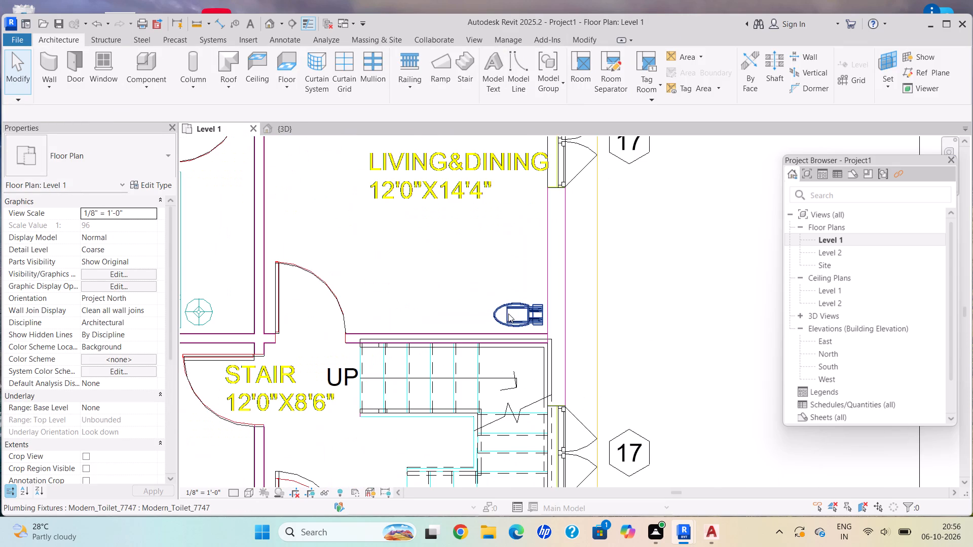
{"action": "left_click", "coordinate": [510, 308]}
{"action": "key", "text": "Delete"}
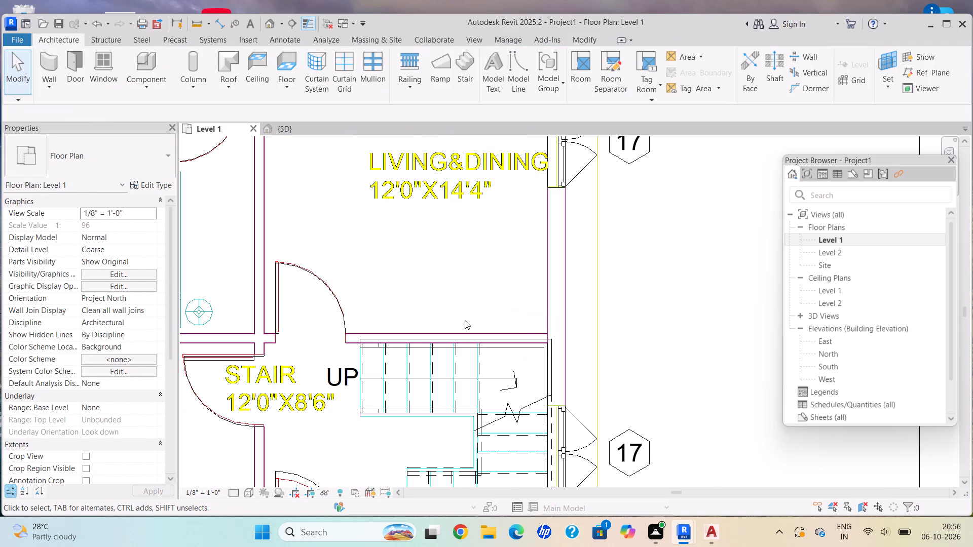
Examine the remaining toilet fixture in the toilet room and the overall Level 1 layout.
{"action": "scroll", "coordinate": [302, 208], "scroll_direction": "down", "scroll_amount": 7}
{"action": "scroll", "coordinate": [323, 182], "scroll_direction": "up", "scroll_amount": 1}
{"action": "scroll", "coordinate": [323, 182], "scroll_direction": "down", "scroll_amount": 3}
{"action": "middle_click_drag", "start_coordinate": [323, 181], "coordinate": [338, 214]}
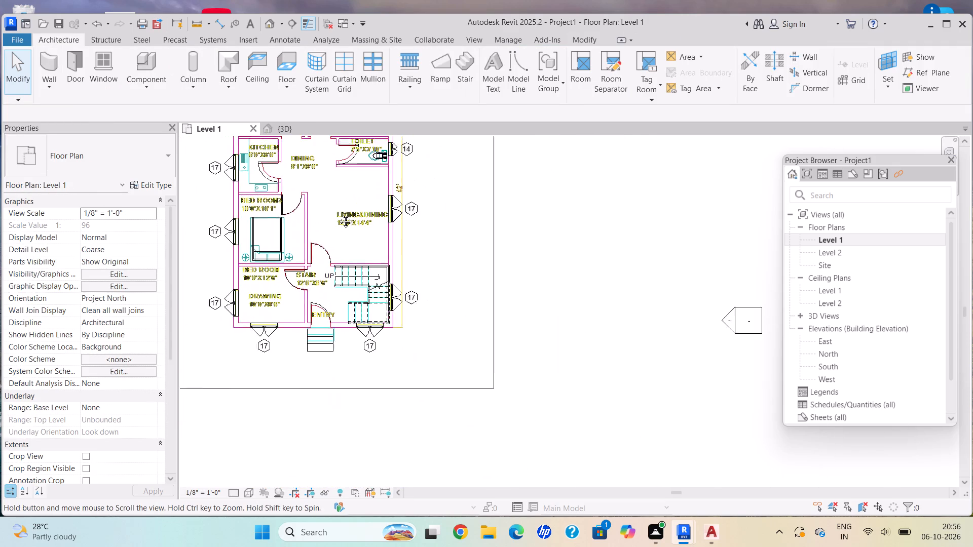
{"action": "scroll", "coordinate": [338, 214], "scroll_direction": "down", "scroll_amount": 1}
{"action": "middle_click_drag", "start_coordinate": [338, 214], "coordinate": [350, 232]}
{"action": "scroll", "coordinate": [383, 191], "scroll_direction": "up", "scroll_amount": 1}
{"action": "scroll", "coordinate": [382, 189], "scroll_direction": "down", "scroll_amount": 1}
{"action": "scroll", "coordinate": [381, 188], "scroll_direction": "up", "scroll_amount": 10}
{"action": "scroll", "coordinate": [384, 171], "scroll_direction": "down", "scroll_amount": 1}
{"action": "scroll", "coordinate": [384, 171], "scroll_direction": "up", "scroll_amount": 1}
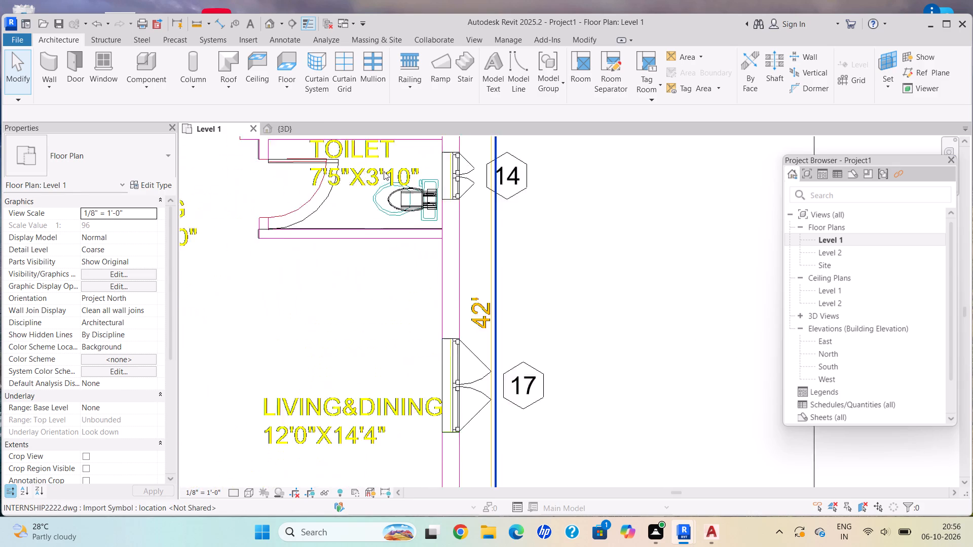
{"action": "scroll", "coordinate": [384, 171], "scroll_direction": "up", "scroll_amount": 2}
{"action": "scroll", "coordinate": [390, 176], "scroll_direction": "down", "scroll_amount": 16}
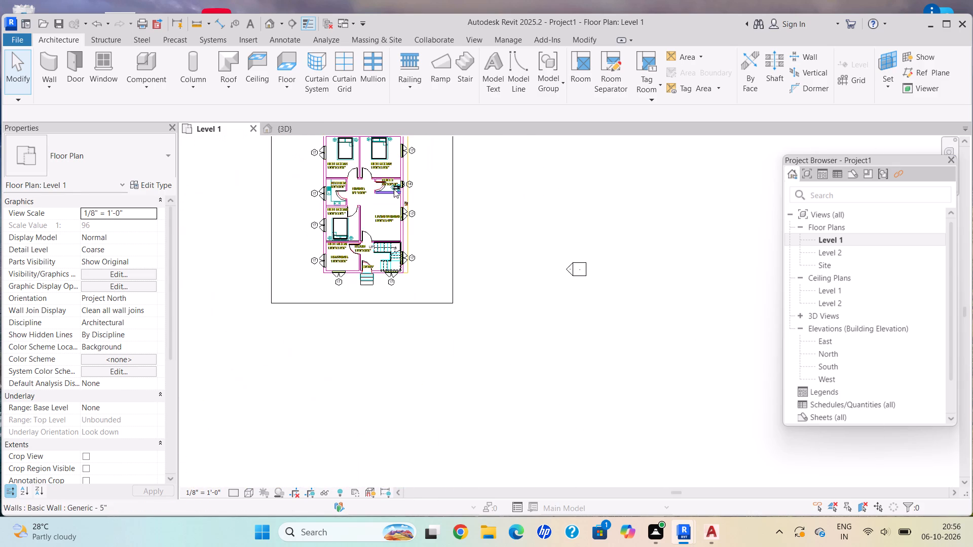
{"action": "scroll", "coordinate": [389, 194], "scroll_direction": "down", "scroll_amount": 1}
{"action": "middle_click_drag", "start_coordinate": [389, 194], "coordinate": [415, 262]}
{"action": "scroll", "coordinate": [417, 263], "scroll_direction": "down", "scroll_amount": 1}
{"action": "middle_click_drag", "start_coordinate": [456, 245], "coordinate": [469, 251]}
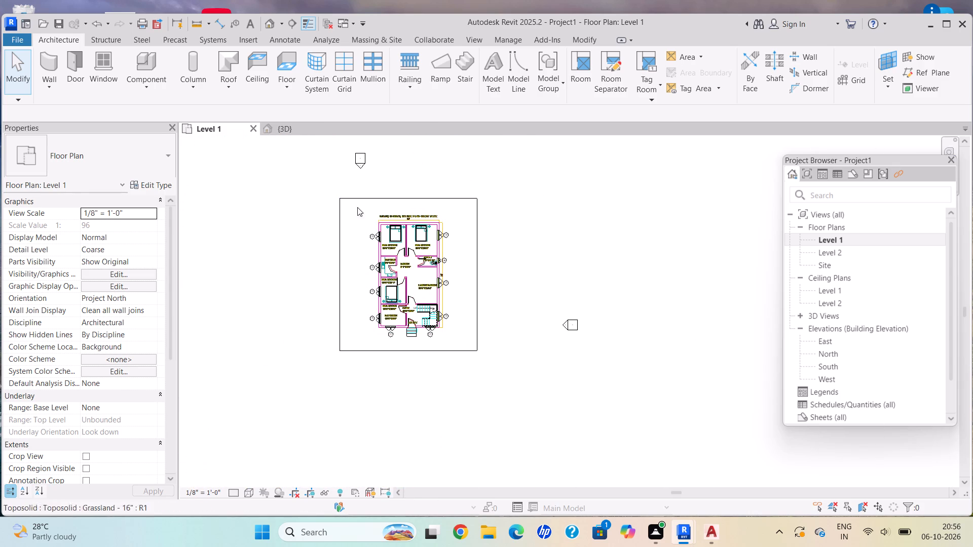
Examine the entry door, entrance steps and staircase against the CAD underlay.
{"action": "scroll", "coordinate": [398, 319], "scroll_direction": "up", "scroll_amount": 5}
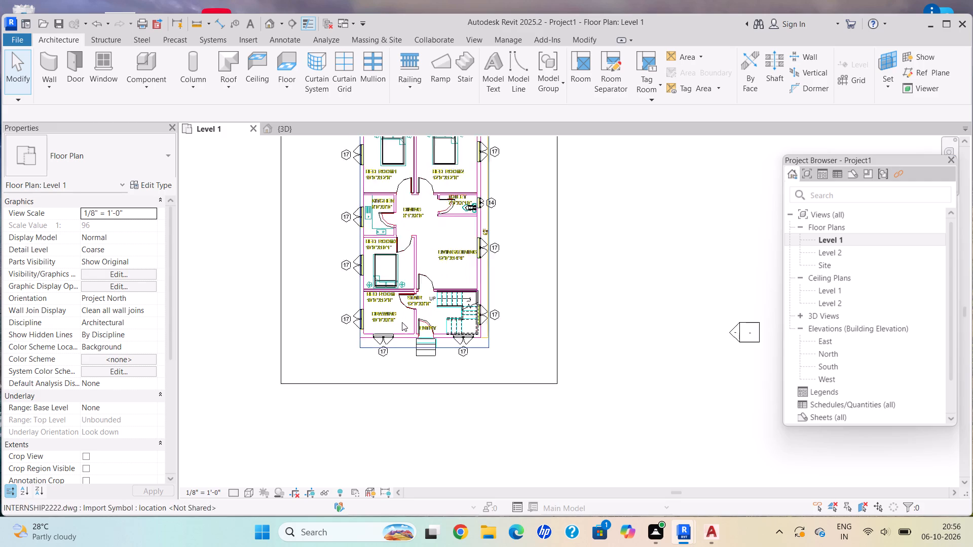
{"action": "scroll", "coordinate": [402, 322], "scroll_direction": "up", "scroll_amount": 6}
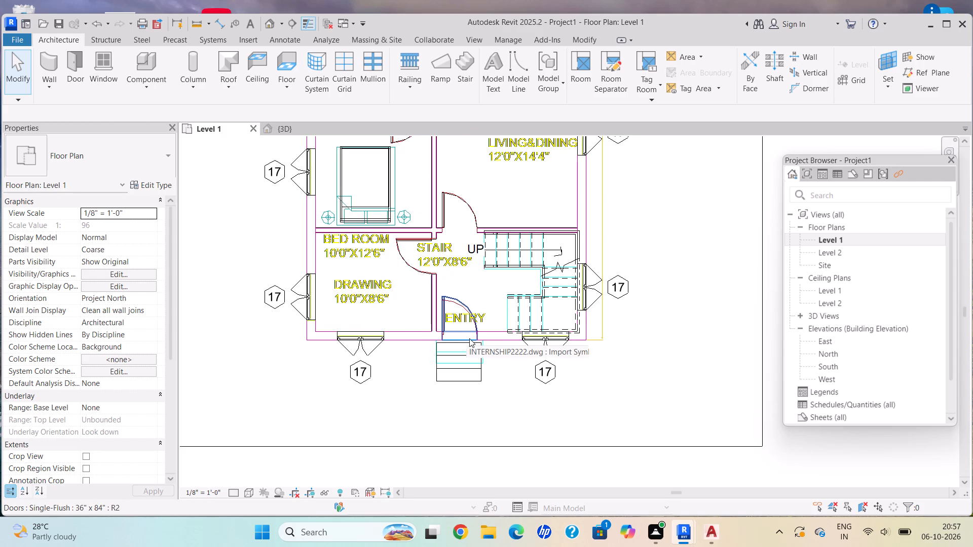
{"action": "scroll", "coordinate": [487, 320], "scroll_direction": "up", "scroll_amount": 1}
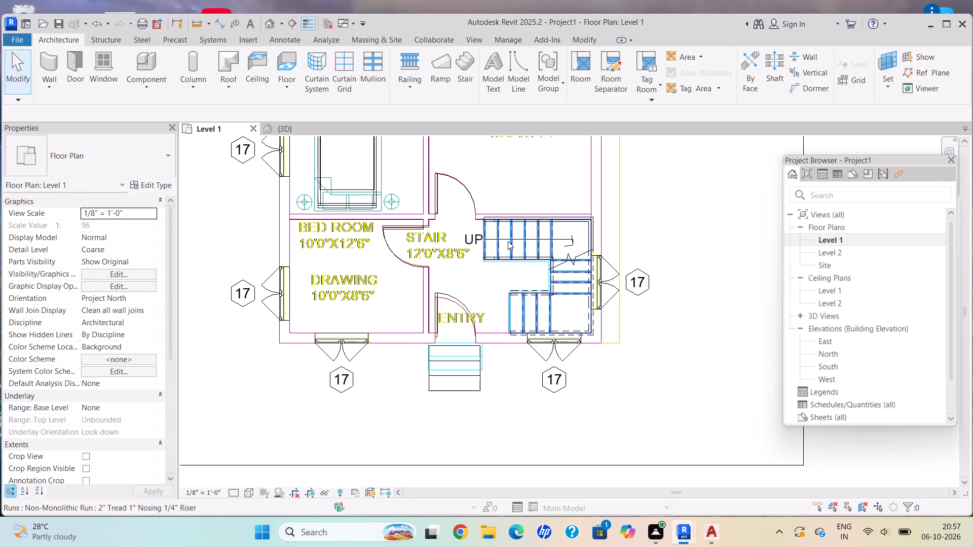
{"action": "scroll", "coordinate": [509, 238], "scroll_direction": "up", "scroll_amount": 1}
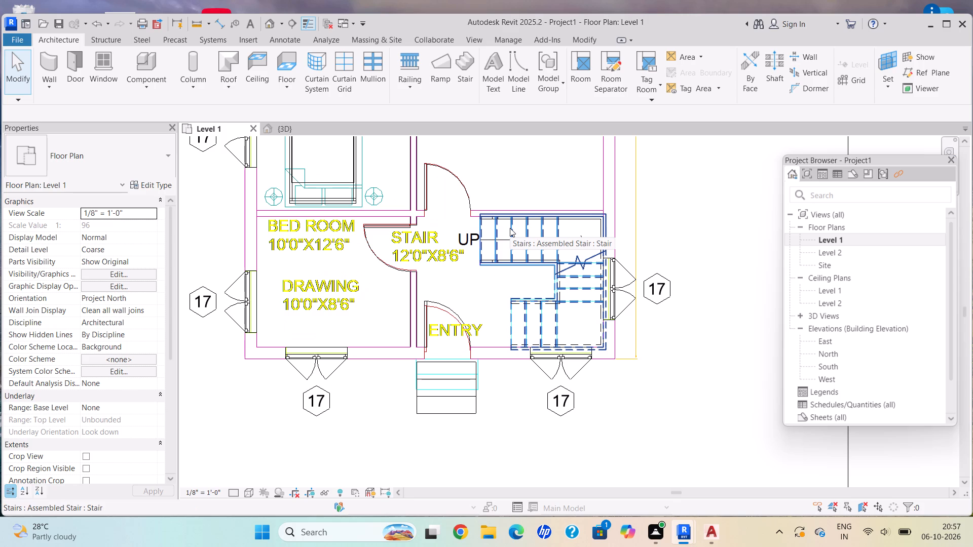
{"action": "scroll", "coordinate": [572, 301], "scroll_direction": "down", "scroll_amount": 1}
{"action": "scroll", "coordinate": [569, 305], "scroll_direction": "up", "scroll_amount": 1}
{"action": "scroll", "coordinate": [552, 315], "scroll_direction": "down", "scroll_amount": 1}
{"action": "scroll", "coordinate": [414, 246], "scroll_direction": "down", "scroll_amount": 1}
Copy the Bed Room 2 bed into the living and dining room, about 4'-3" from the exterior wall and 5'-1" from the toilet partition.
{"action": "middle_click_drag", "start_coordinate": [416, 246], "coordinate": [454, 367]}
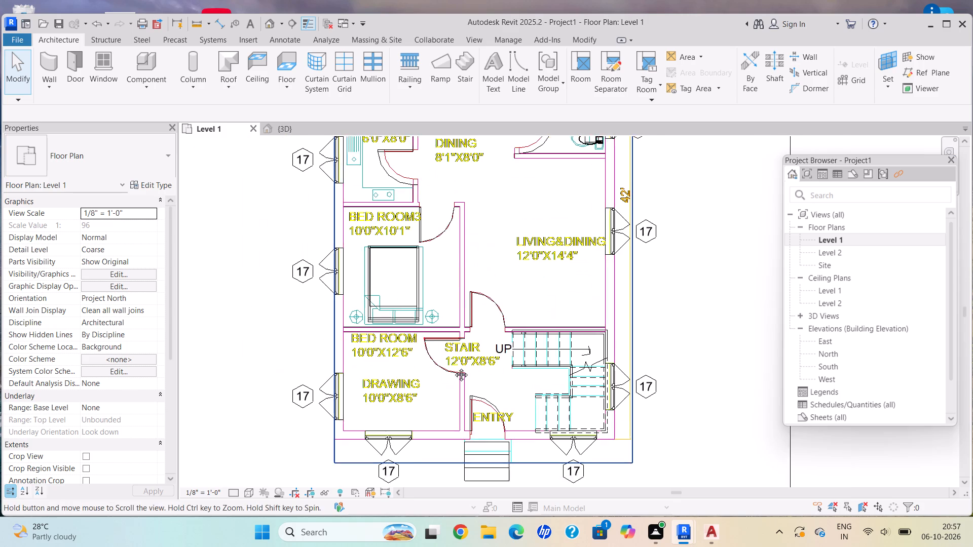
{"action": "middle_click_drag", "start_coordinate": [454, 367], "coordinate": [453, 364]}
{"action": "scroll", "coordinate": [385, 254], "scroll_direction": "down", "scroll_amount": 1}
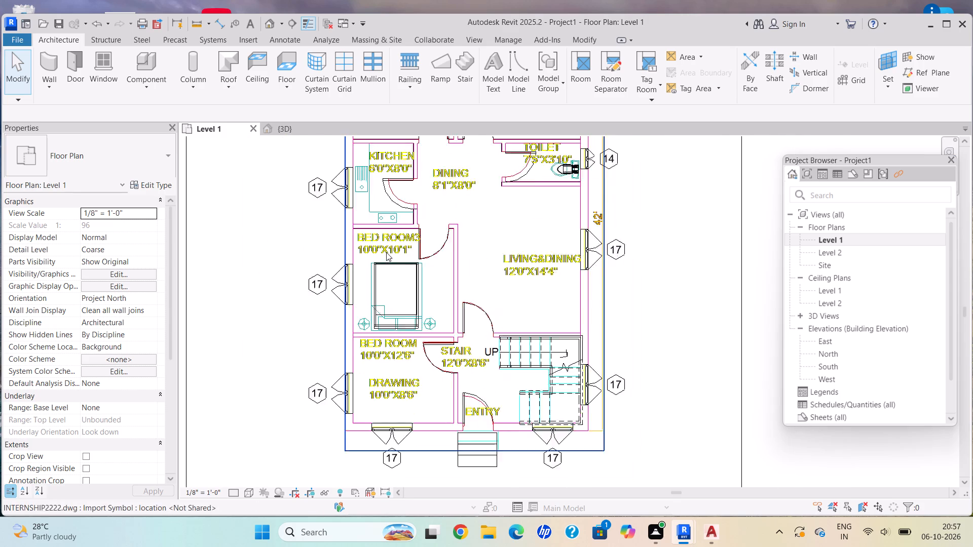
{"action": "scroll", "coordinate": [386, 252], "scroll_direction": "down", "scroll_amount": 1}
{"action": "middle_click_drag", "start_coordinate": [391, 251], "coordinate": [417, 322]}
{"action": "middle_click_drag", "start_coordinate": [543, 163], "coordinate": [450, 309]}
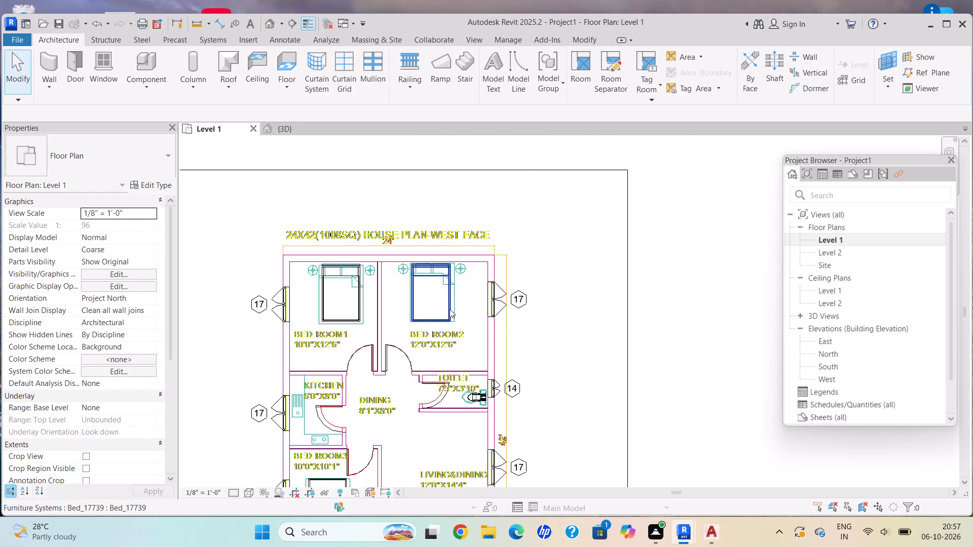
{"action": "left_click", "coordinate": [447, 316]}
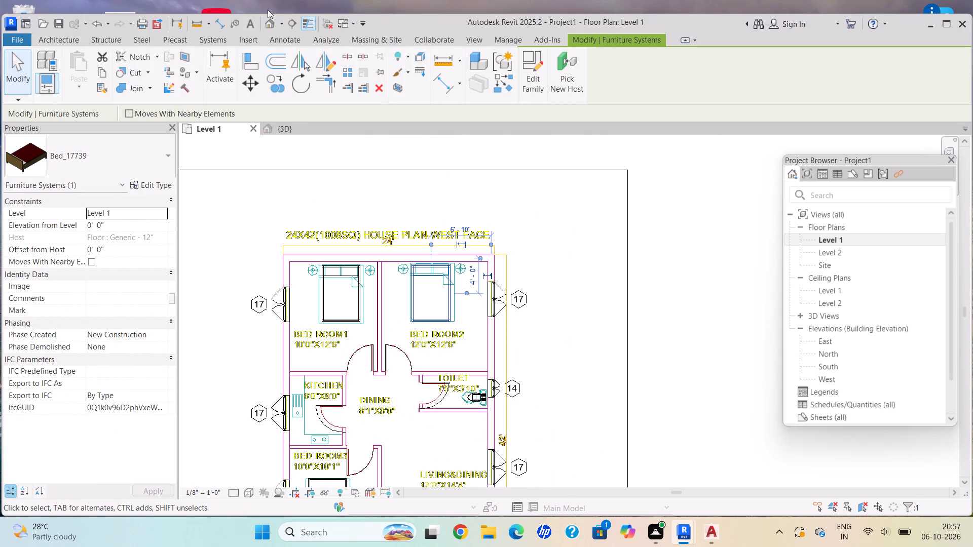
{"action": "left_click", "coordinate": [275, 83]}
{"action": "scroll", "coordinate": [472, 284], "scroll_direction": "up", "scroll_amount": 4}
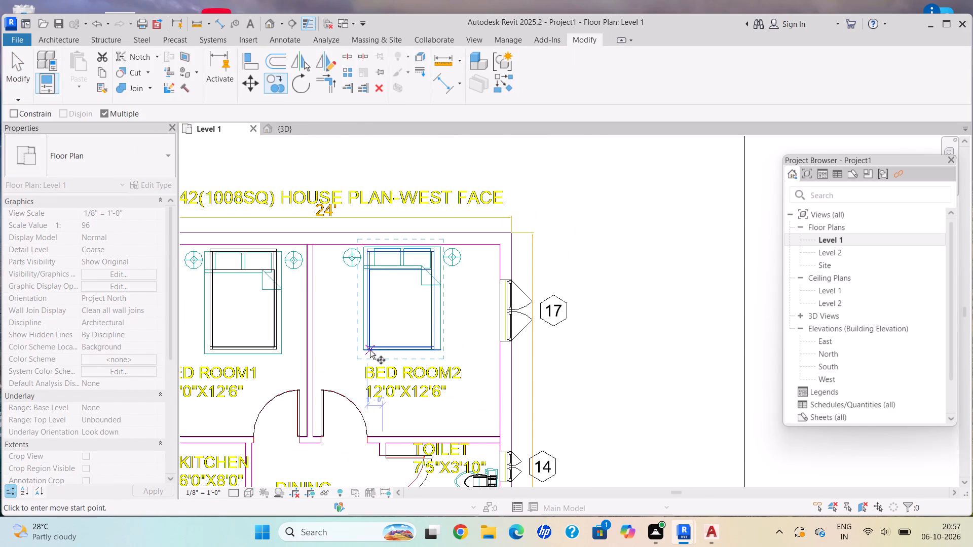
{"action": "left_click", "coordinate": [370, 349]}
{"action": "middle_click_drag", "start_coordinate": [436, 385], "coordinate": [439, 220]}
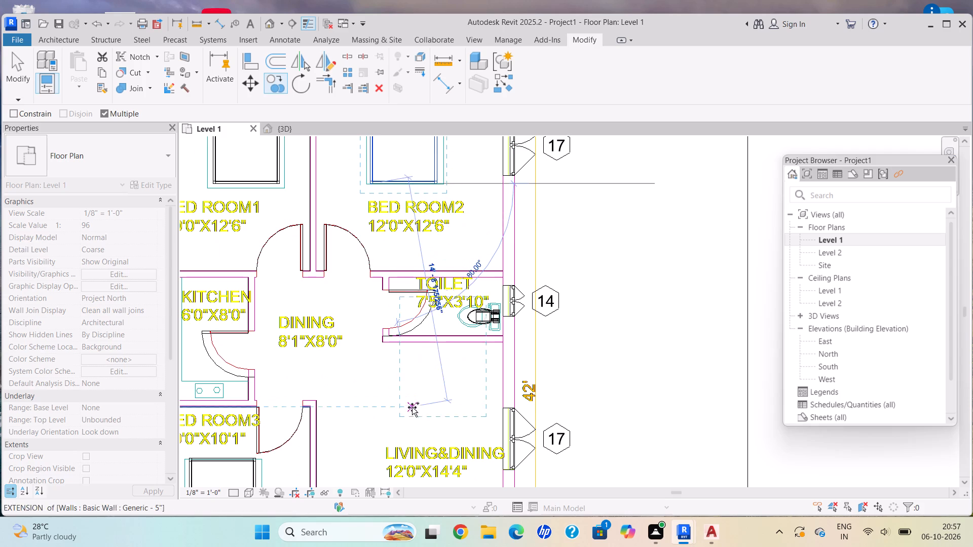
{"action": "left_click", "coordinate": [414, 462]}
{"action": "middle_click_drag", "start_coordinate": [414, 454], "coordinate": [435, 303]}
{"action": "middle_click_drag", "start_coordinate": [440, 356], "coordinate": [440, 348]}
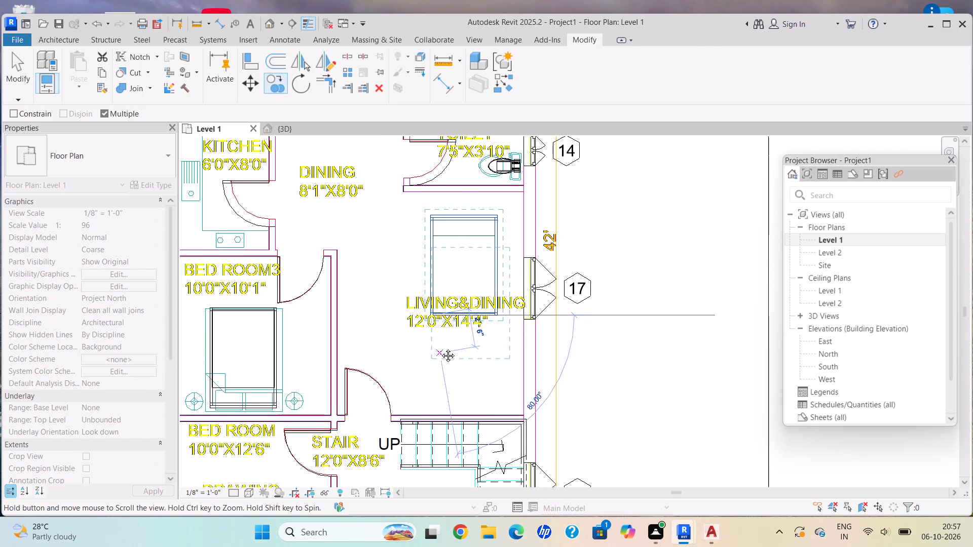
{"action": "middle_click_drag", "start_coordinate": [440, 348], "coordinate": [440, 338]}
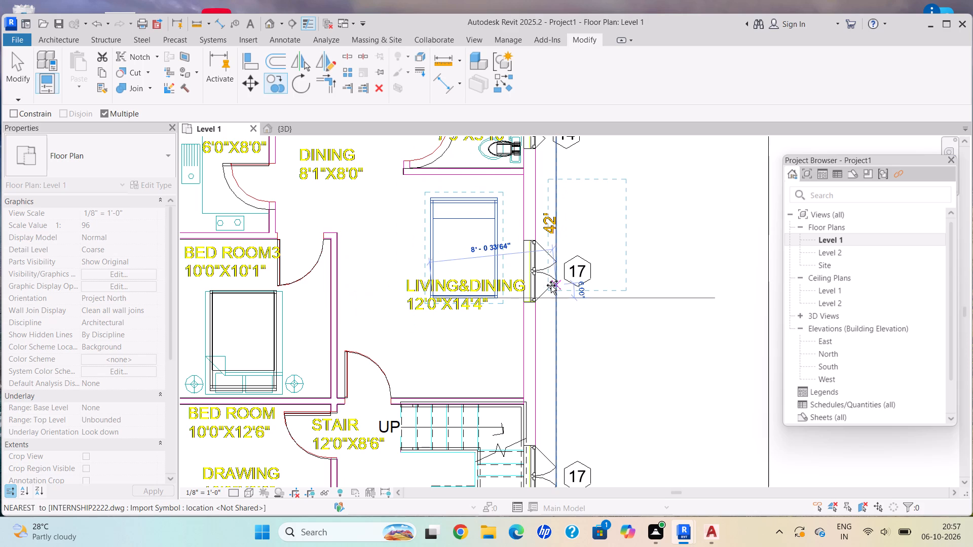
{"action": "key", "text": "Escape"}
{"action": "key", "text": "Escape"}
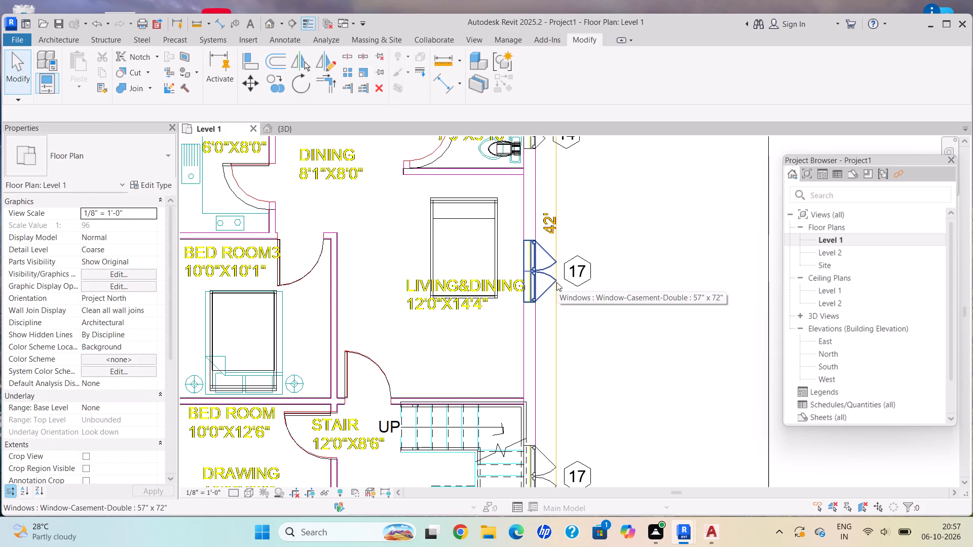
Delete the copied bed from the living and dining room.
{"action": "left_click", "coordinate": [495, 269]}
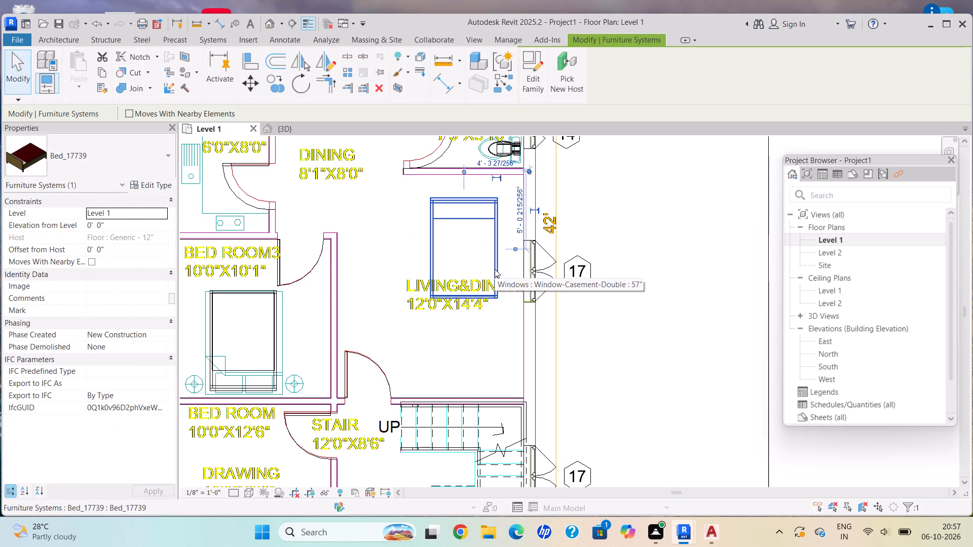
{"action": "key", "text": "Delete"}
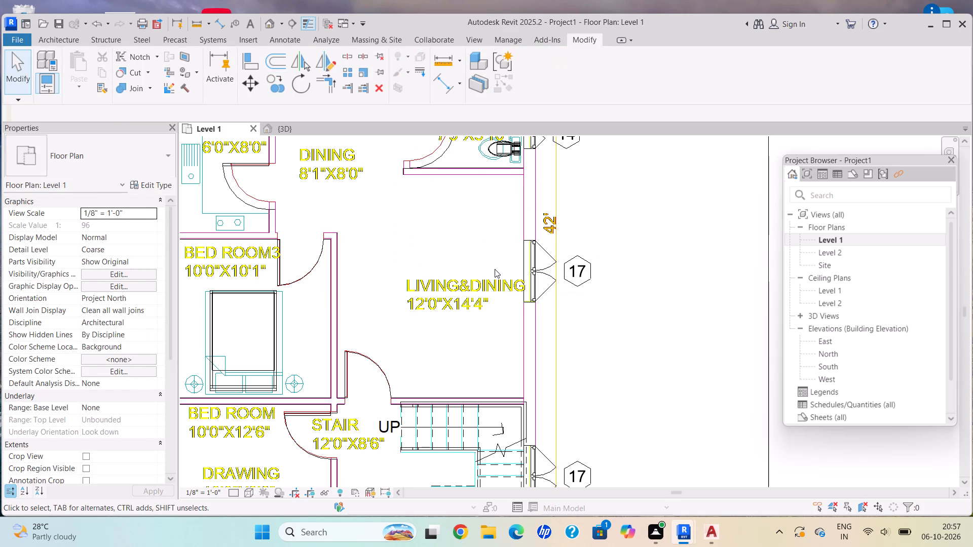
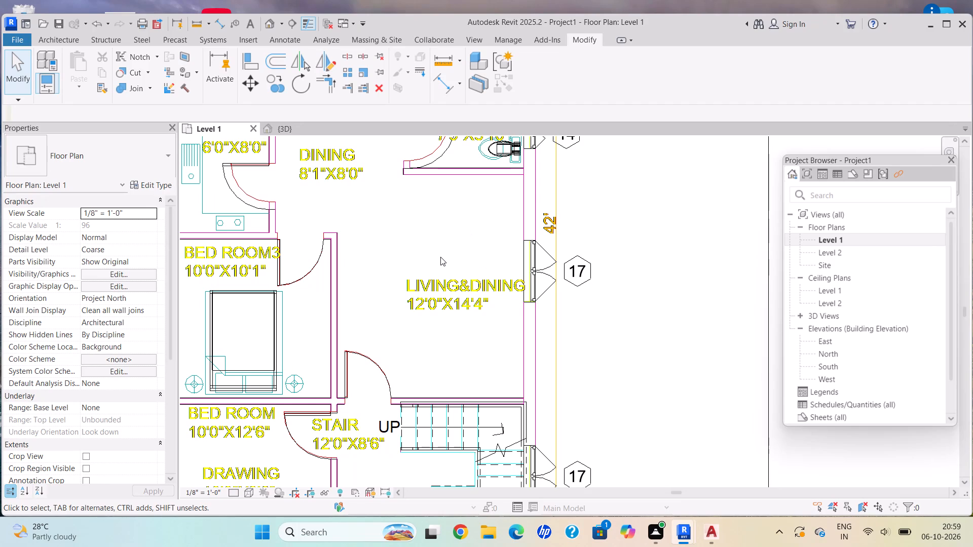
Open the staircase for editing, examine its upper flight against the adjoining wall, and finish without altering it.
{"action": "scroll", "coordinate": [379, 312], "scroll_direction": "down", "scroll_amount": 2}
{"action": "middle_click_drag", "start_coordinate": [378, 321], "coordinate": [413, 289]}
{"action": "scroll", "coordinate": [488, 395], "scroll_direction": "up", "scroll_amount": 2}
{"action": "scroll", "coordinate": [497, 392], "scroll_direction": "down", "scroll_amount": 1}
{"action": "scroll", "coordinate": [497, 392], "scroll_direction": "up", "scroll_amount": 2}
{"action": "scroll", "coordinate": [536, 328], "scroll_direction": "up", "scroll_amount": 4}
{"action": "scroll", "coordinate": [536, 328], "scroll_direction": "down", "scroll_amount": 1}
{"action": "scroll", "coordinate": [536, 328], "scroll_direction": "up", "scroll_amount": 3}
{"action": "scroll", "coordinate": [539, 329], "scroll_direction": "down", "scroll_amount": 1}
{"action": "scroll", "coordinate": [539, 329], "scroll_direction": "up", "scroll_amount": 1}
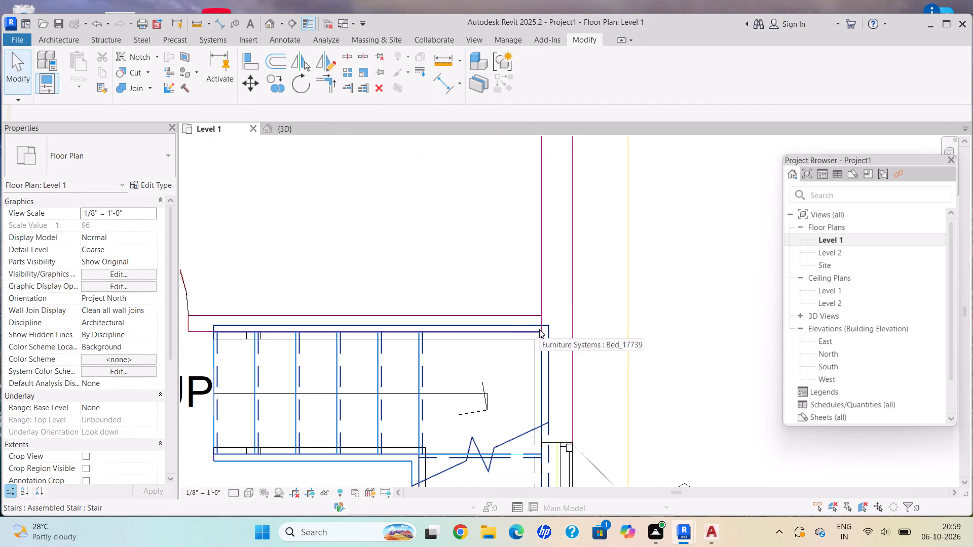
{"action": "left_click", "coordinate": [518, 326]}
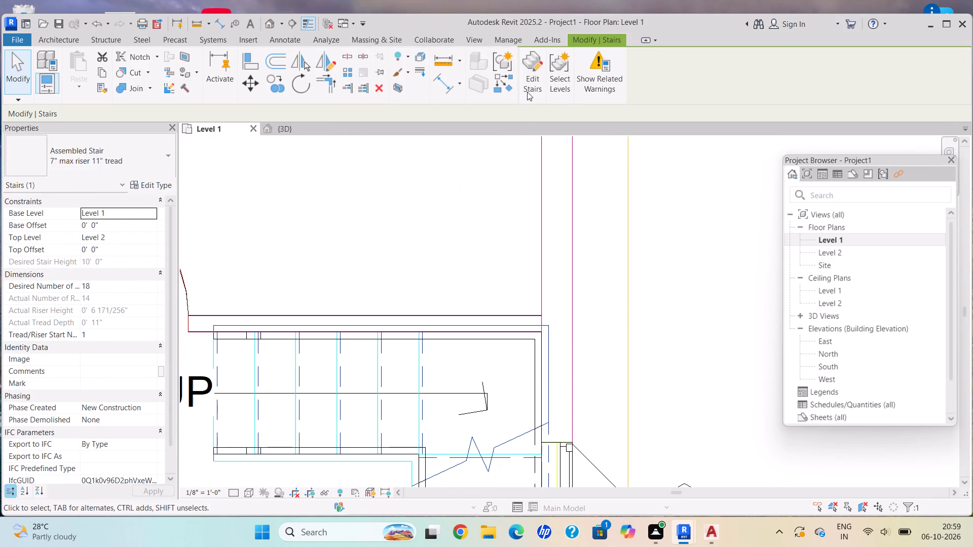
{"action": "left_click", "coordinate": [528, 88]}
{"action": "scroll", "coordinate": [546, 252], "scroll_direction": "down", "scroll_amount": 2}
{"action": "middle_click_drag", "start_coordinate": [546, 254], "coordinate": [571, 182]}
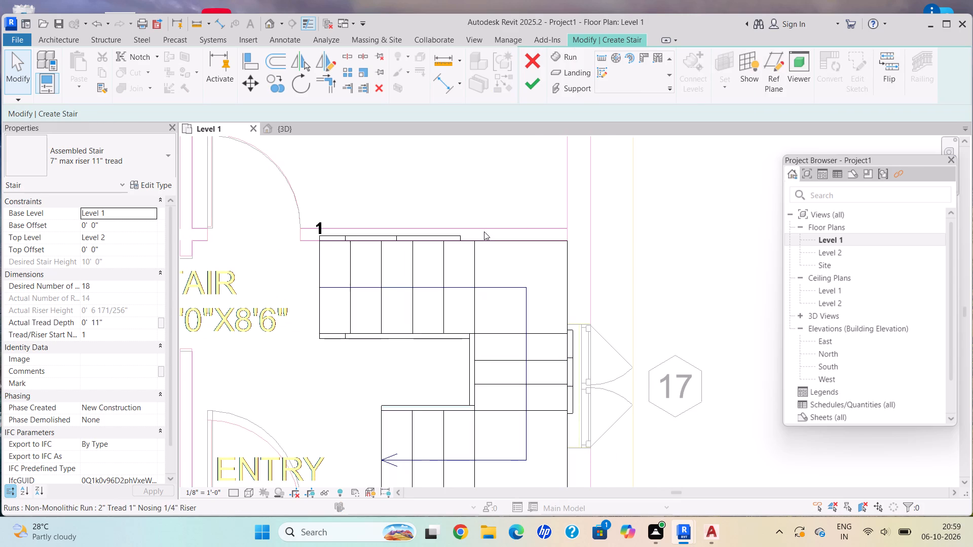
{"action": "left_click", "coordinate": [543, 86]}
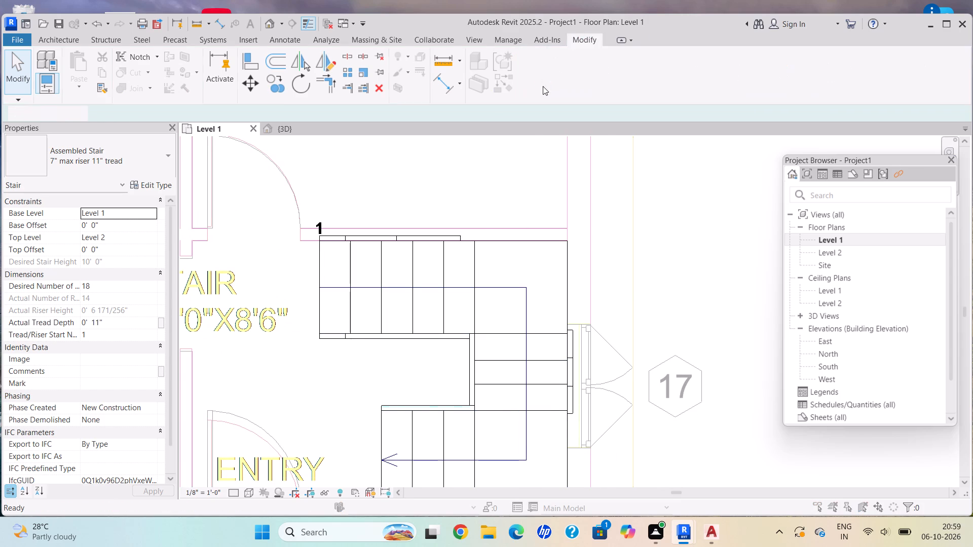
{"action": "left_click", "coordinate": [586, 160]}
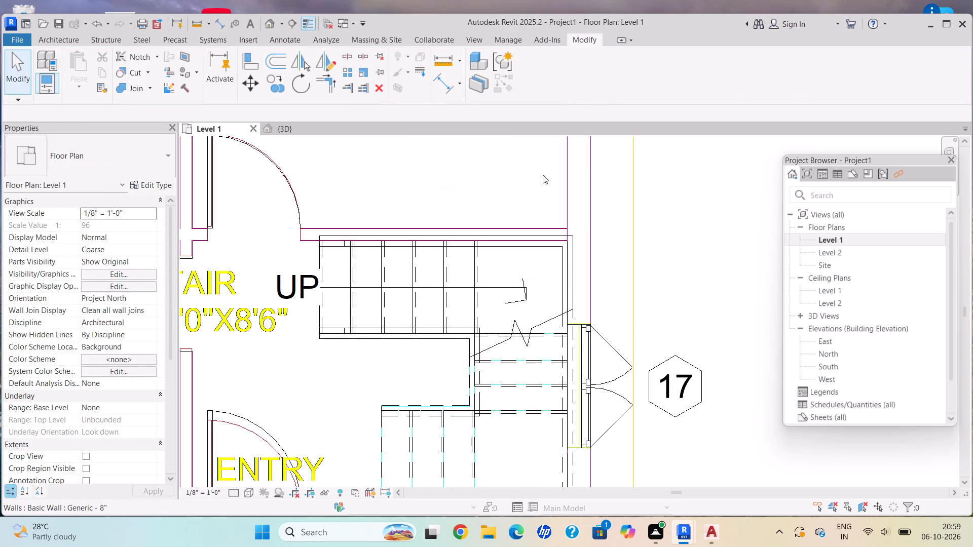
Examine the lower stair flight and its railing against the CAD underlay near the exterior corner.
{"action": "scroll", "coordinate": [539, 175], "scroll_direction": "down", "scroll_amount": 6}
{"action": "scroll", "coordinate": [530, 187], "scroll_direction": "up", "scroll_amount": 1}
{"action": "scroll", "coordinate": [498, 181], "scroll_direction": "down", "scroll_amount": 1}
{"action": "middle_click_drag", "start_coordinate": [498, 181], "coordinate": [507, 282]}
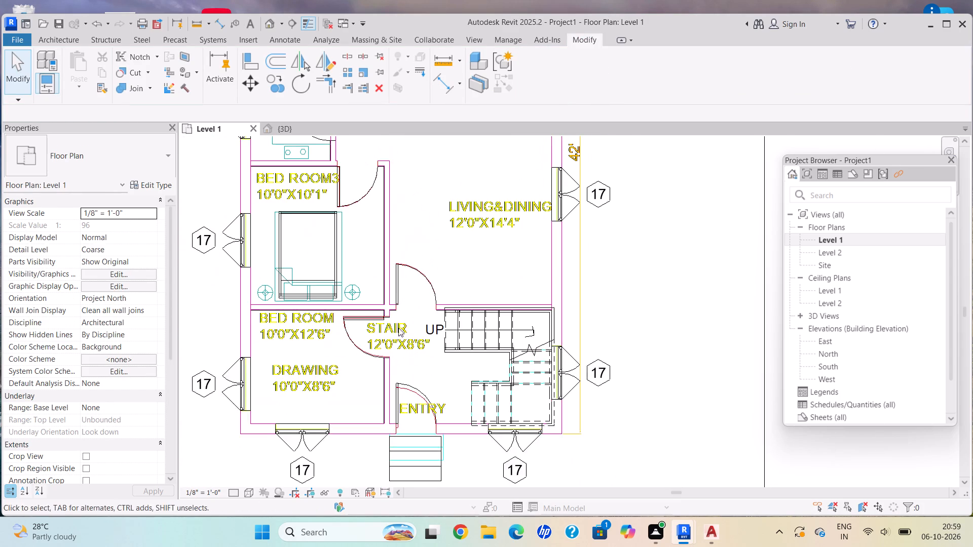
{"action": "scroll", "coordinate": [390, 331], "scroll_direction": "up", "scroll_amount": 1}
{"action": "middle_click_drag", "start_coordinate": [386, 315], "coordinate": [391, 283]}
{"action": "scroll", "coordinate": [499, 298], "scroll_direction": "up", "scroll_amount": 3}
{"action": "scroll", "coordinate": [567, 320], "scroll_direction": "down", "scroll_amount": 1}
{"action": "scroll", "coordinate": [567, 320], "scroll_direction": "up", "scroll_amount": 1}
{"action": "scroll", "coordinate": [567, 320], "scroll_direction": "down", "scroll_amount": 1}
{"action": "scroll", "coordinate": [568, 320], "scroll_direction": "up", "scroll_amount": 2}
{"action": "middle_click_drag", "start_coordinate": [619, 424], "coordinate": [529, 230]}
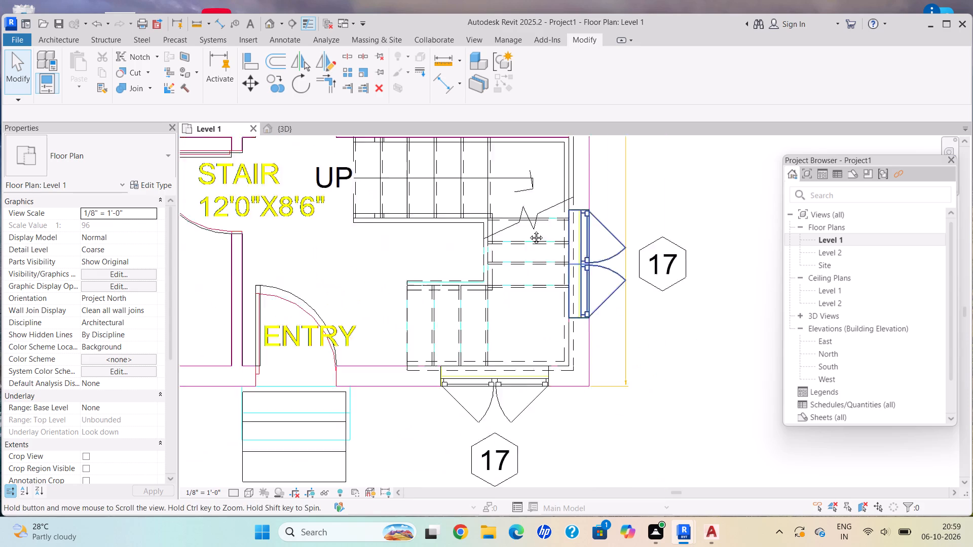
{"action": "middle_click_drag", "start_coordinate": [529, 230], "coordinate": [516, 208]}
{"action": "scroll", "coordinate": [516, 208], "scroll_direction": "up", "scroll_amount": 1}
{"action": "left_click", "coordinate": [505, 252]}
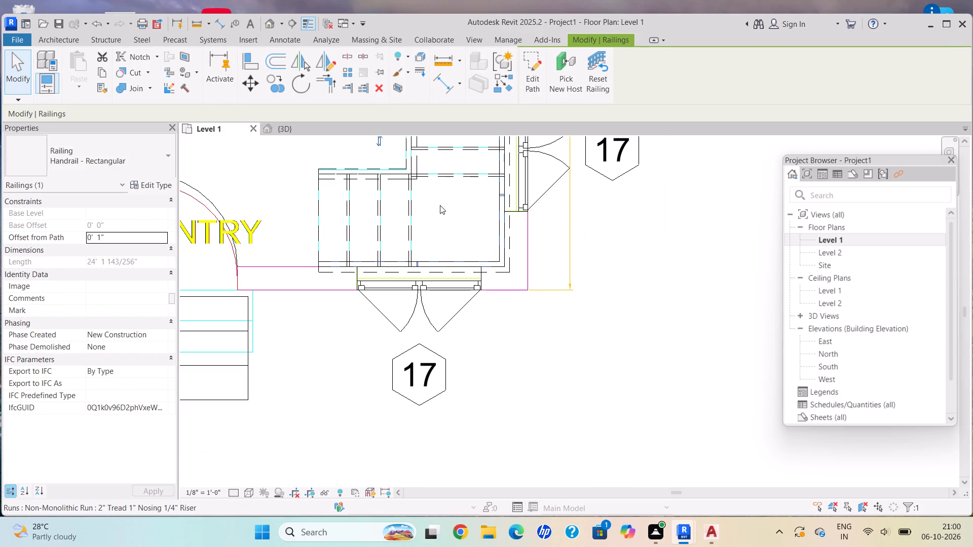
{"action": "key", "text": "Escape"}
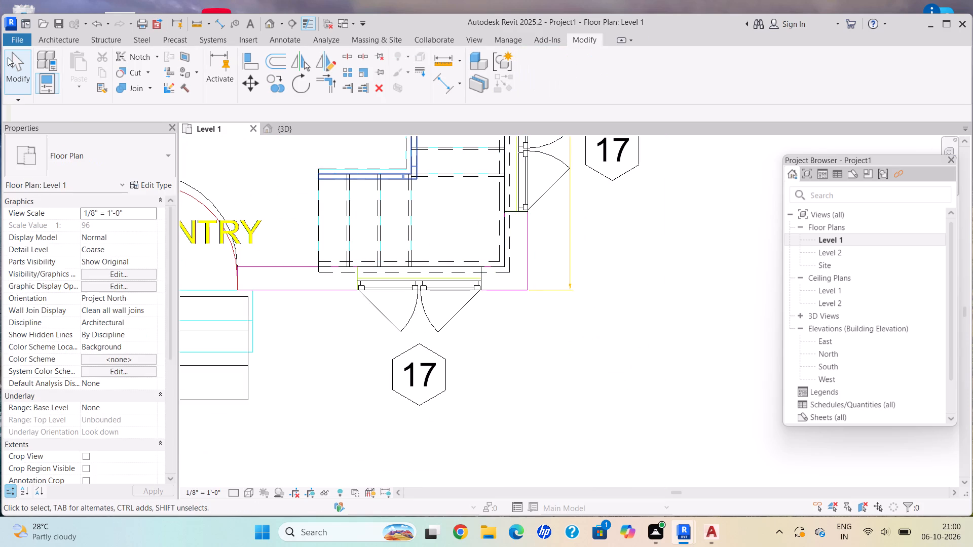
Open the staircase for editing again and inspect its run from the first to the last riser.
{"action": "scroll", "coordinate": [151, 135], "scroll_direction": "down", "scroll_amount": 5}
{"action": "middle_click_drag", "start_coordinate": [227, 160], "coordinate": [309, 216]}
{"action": "scroll", "coordinate": [276, 154], "scroll_direction": "down", "scroll_amount": 5}
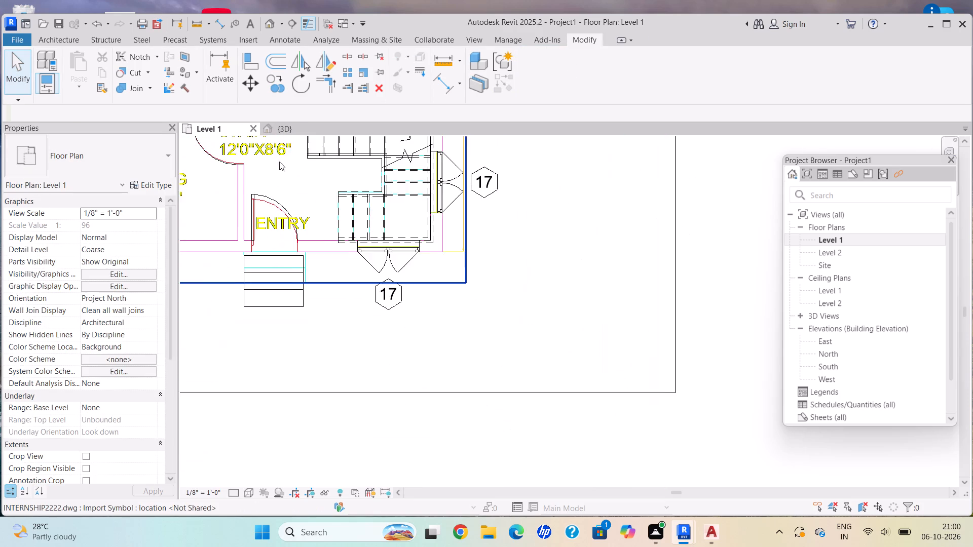
{"action": "middle_click_drag", "start_coordinate": [284, 164], "coordinate": [359, 272]}
{"action": "scroll", "coordinate": [512, 261], "scroll_direction": "up", "scroll_amount": 7}
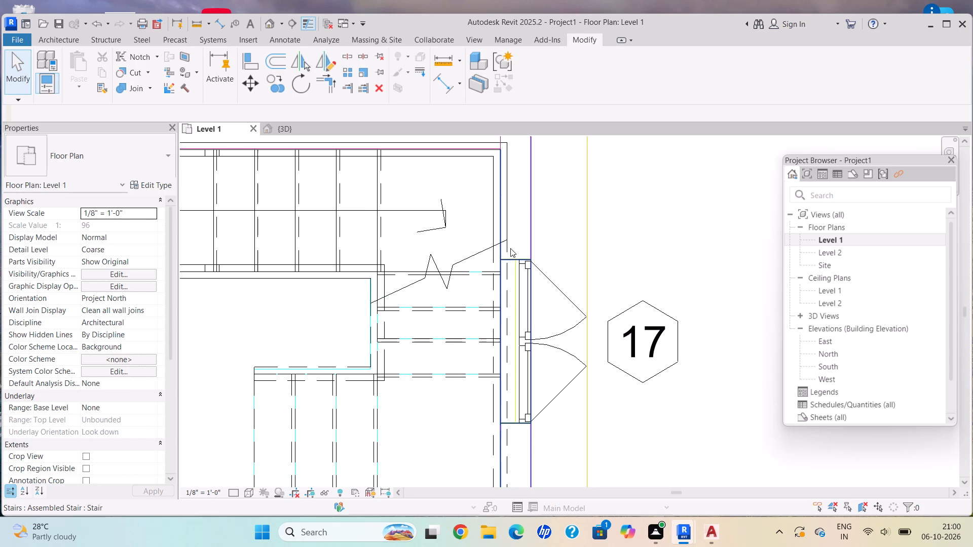
{"action": "left_click", "coordinate": [507, 248]}
{"action": "scroll", "coordinate": [368, 271], "scroll_direction": "down", "scroll_amount": 3}
{"action": "middle_click_drag", "start_coordinate": [361, 266], "coordinate": [445, 224]}
{"action": "left_click", "coordinate": [527, 85]}
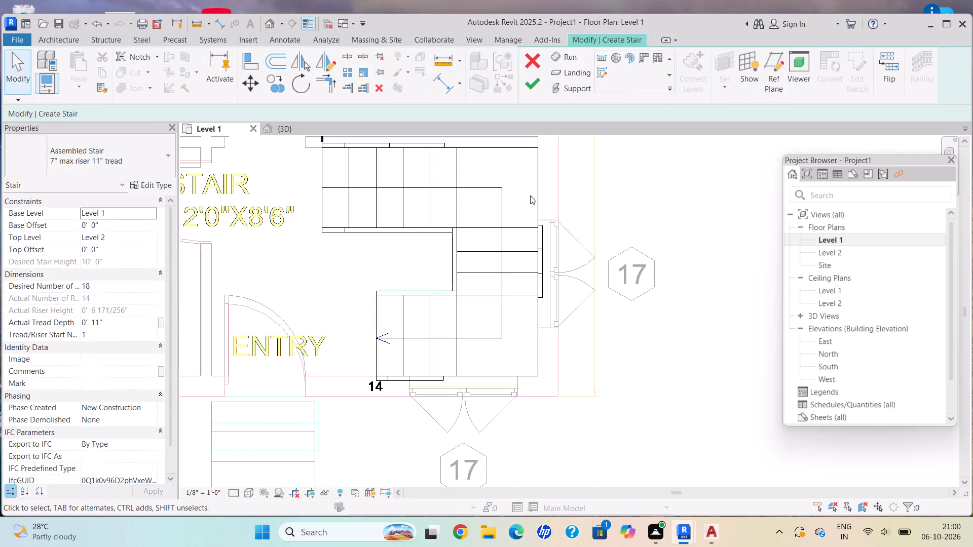
{"action": "middle_click_drag", "start_coordinate": [540, 222], "coordinate": [544, 246]}
{"action": "scroll", "coordinate": [542, 239], "scroll_direction": "up", "scroll_amount": 4}
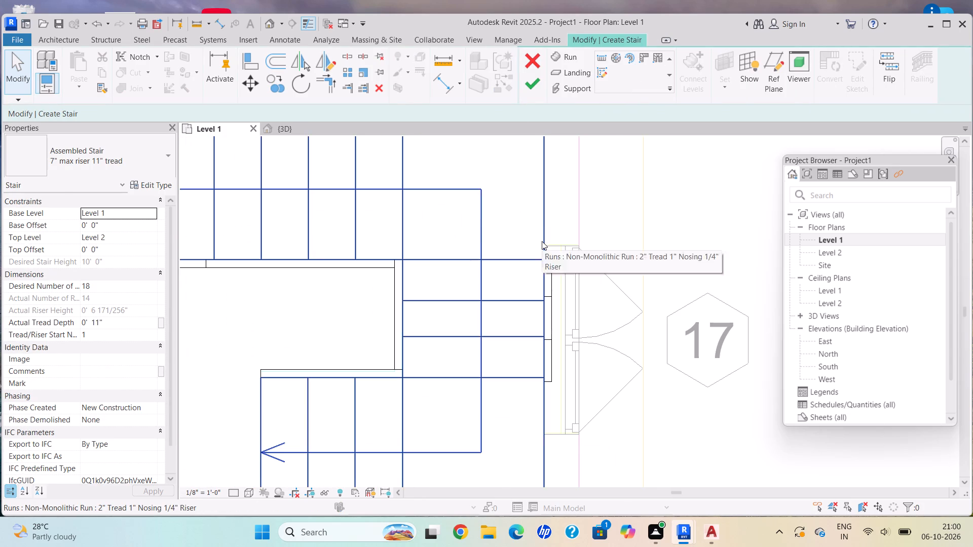
{"action": "left_click", "coordinate": [542, 242]}
{"action": "scroll", "coordinate": [529, 200], "scroll_direction": "down", "scroll_amount": 4}
{"action": "middle_click_drag", "start_coordinate": [529, 200], "coordinate": [559, 228]}
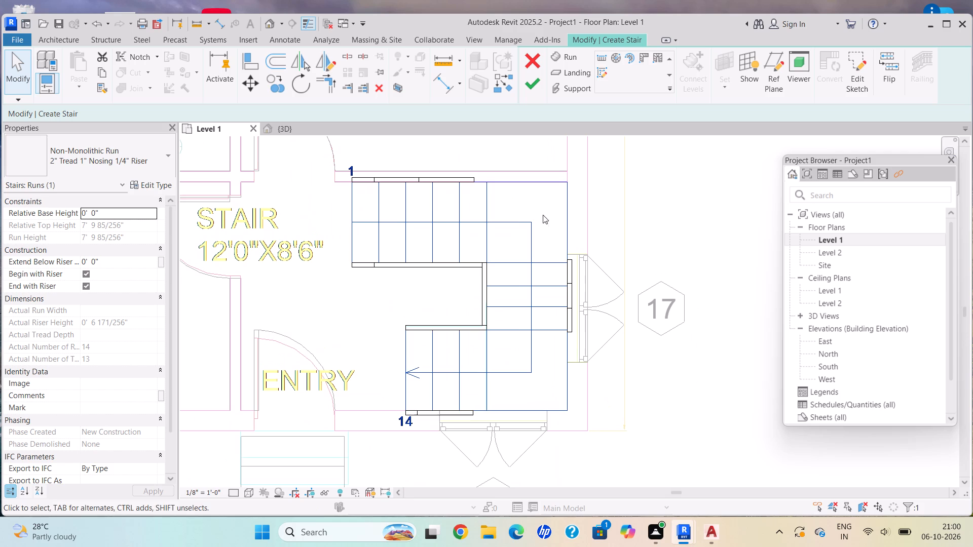
{"action": "scroll", "coordinate": [391, 230], "scroll_direction": "up", "scroll_amount": 1}
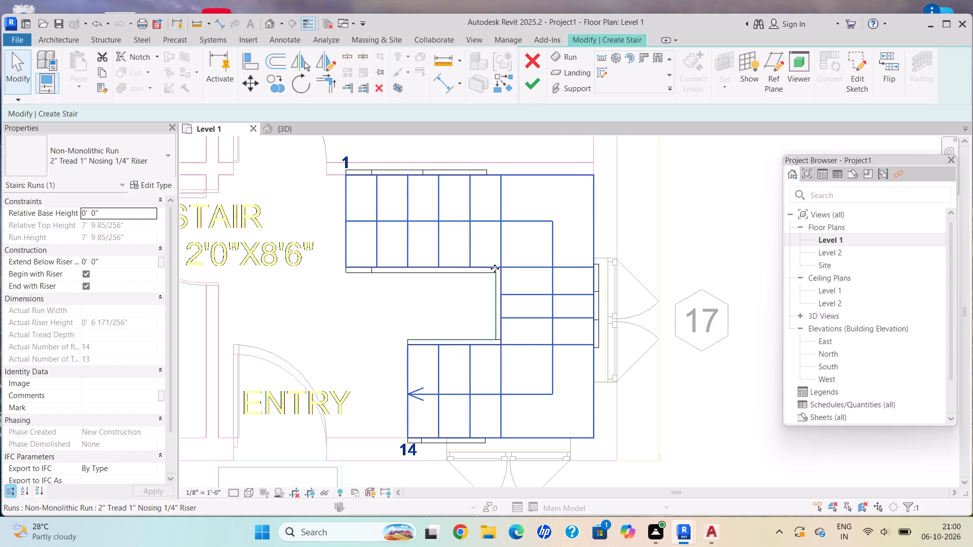
{"action": "middle_click_drag", "start_coordinate": [487, 264], "coordinate": [461, 241]}
{"action": "middle_click_drag", "start_coordinate": [476, 270], "coordinate": [451, 214]}
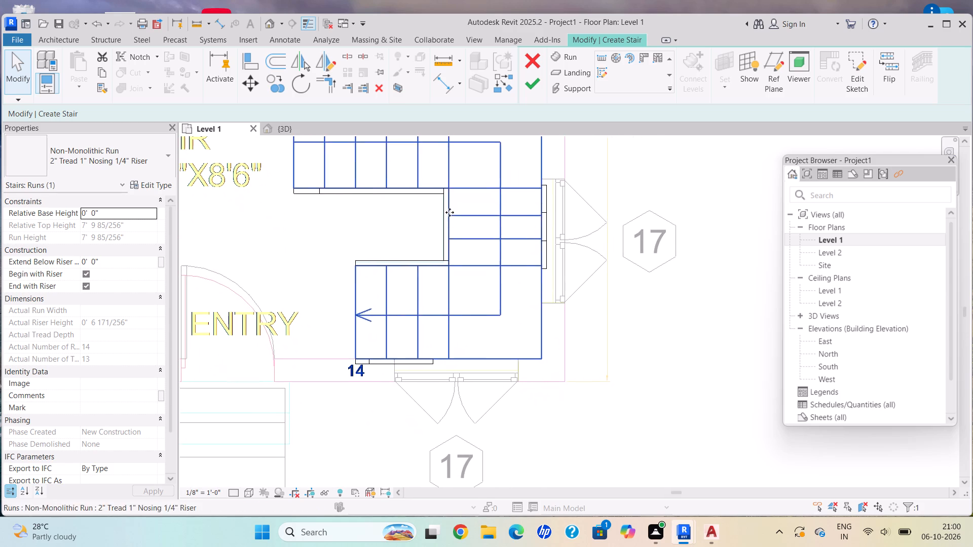
{"action": "scroll", "coordinate": [383, 317], "scroll_direction": "up", "scroll_amount": 6}
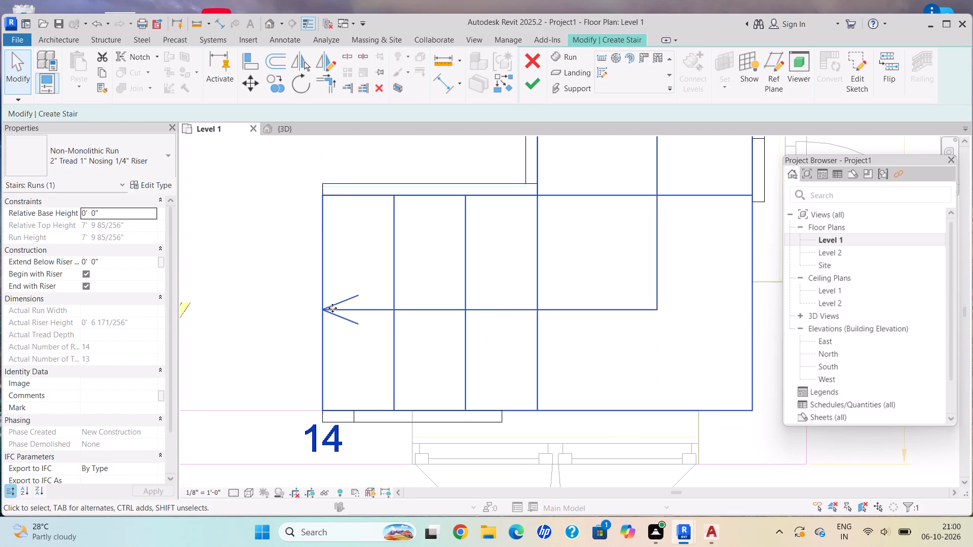
{"action": "scroll", "coordinate": [333, 307], "scroll_direction": "down", "scroll_amount": 10}
{"action": "middle_click_drag", "start_coordinate": [341, 282], "coordinate": [381, 340]}
{"action": "middle_click_drag", "start_coordinate": [378, 237], "coordinate": [382, 243]}
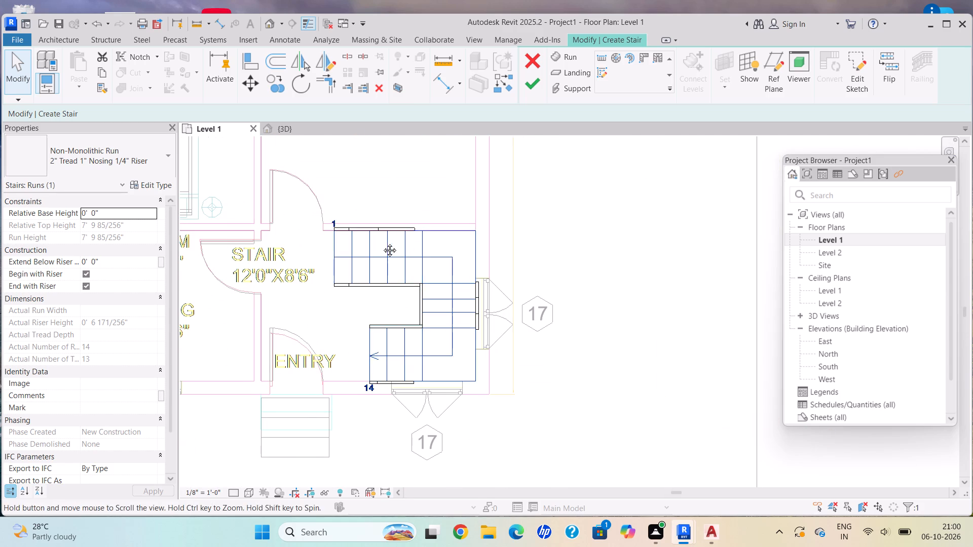
{"action": "middle_click_drag", "start_coordinate": [382, 243], "coordinate": [396, 284]}
{"action": "scroll", "coordinate": [364, 273], "scroll_direction": "down", "scroll_amount": 3}
{"action": "middle_click_drag", "start_coordinate": [355, 269], "coordinate": [423, 201]}
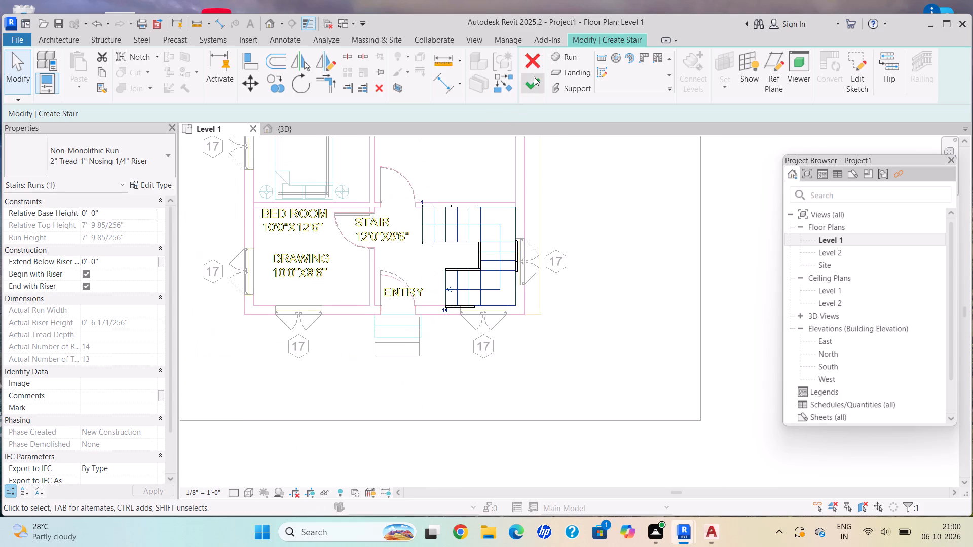
{"action": "left_click", "coordinate": [534, 84]}
Examine the top edge of the staircase and the living room door beside it.
{"action": "scroll", "coordinate": [436, 205], "scroll_direction": "down", "scroll_amount": 3}
{"action": "middle_click_drag", "start_coordinate": [443, 231], "coordinate": [498, 348]}
{"action": "scroll", "coordinate": [493, 347], "scroll_direction": "up", "scroll_amount": 1}
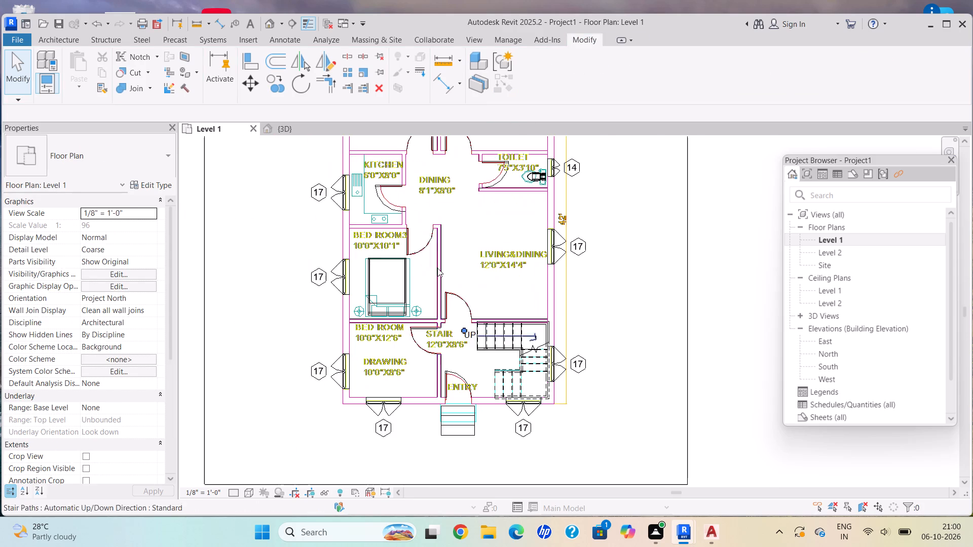
{"action": "scroll", "coordinate": [421, 204], "scroll_direction": "up", "scroll_amount": 3}
{"action": "scroll", "coordinate": [420, 202], "scroll_direction": "down", "scroll_amount": 1}
{"action": "scroll", "coordinate": [419, 198], "scroll_direction": "up", "scroll_amount": 2}
{"action": "scroll", "coordinate": [565, 428], "scroll_direction": "up", "scroll_amount": 7}
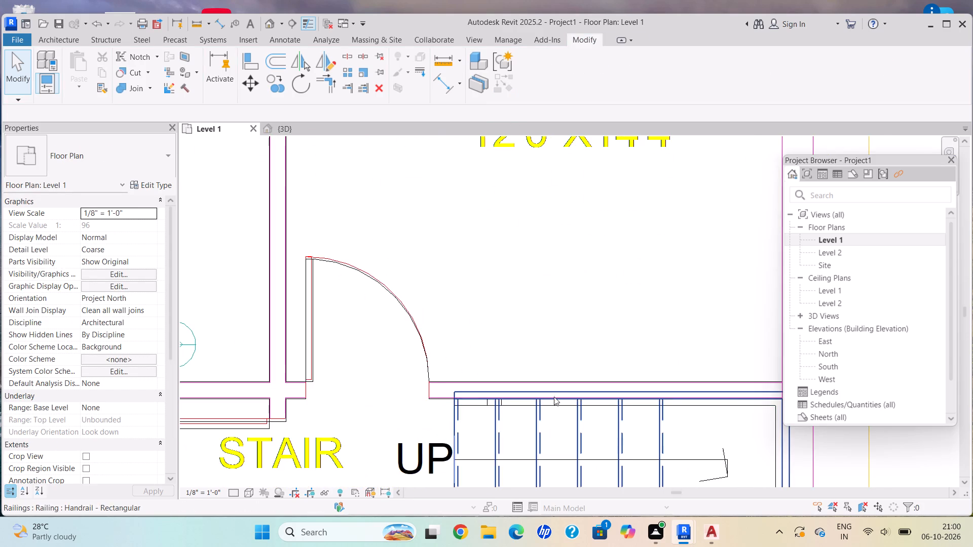
{"action": "scroll", "coordinate": [496, 402], "scroll_direction": "down", "scroll_amount": 1}
{"action": "scroll", "coordinate": [480, 393], "scroll_direction": "up", "scroll_amount": 4}
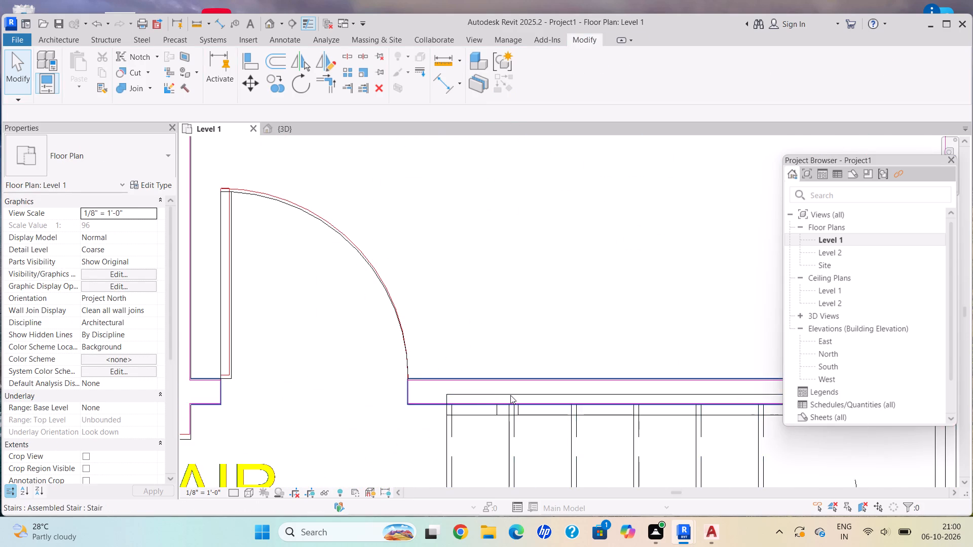
{"action": "scroll", "coordinate": [510, 395], "scroll_direction": "down", "scroll_amount": 6}
{"action": "scroll", "coordinate": [490, 303], "scroll_direction": "down", "scroll_amount": 4}
{"action": "scroll", "coordinate": [490, 303], "scroll_direction": "up", "scroll_amount": 1}
{"action": "scroll", "coordinate": [490, 303], "scroll_direction": "down", "scroll_amount": 5}
{"action": "scroll", "coordinate": [491, 292], "scroll_direction": "up", "scroll_amount": 1}
{"action": "scroll", "coordinate": [491, 293], "scroll_direction": "down", "scroll_amount": 3}
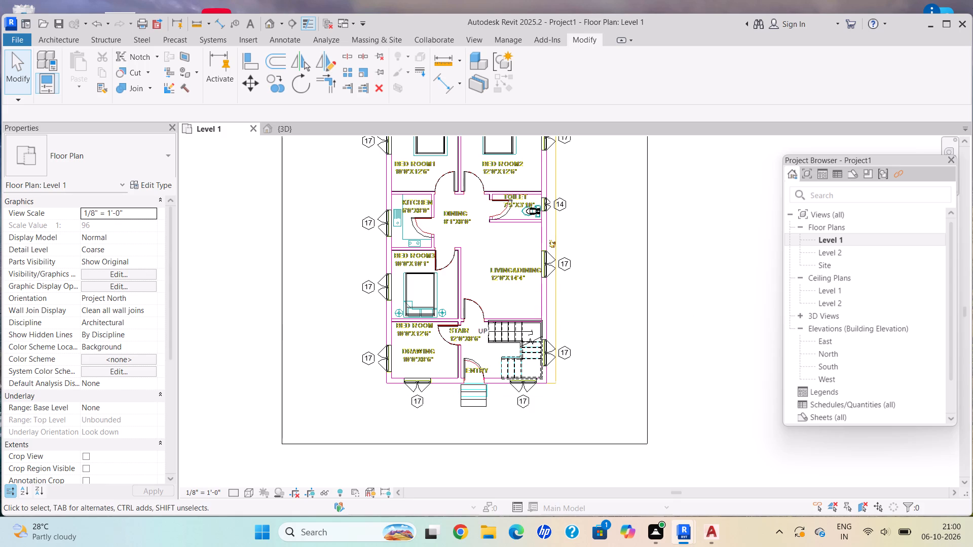
Examine the whole Level 1 plan, including the staircase, bedrooms, kitchen, toilet and living and dining room.
{"action": "scroll", "coordinate": [464, 223], "scroll_direction": "down", "scroll_amount": 4}
{"action": "middle_click_drag", "start_coordinate": [461, 221], "coordinate": [340, 263]}
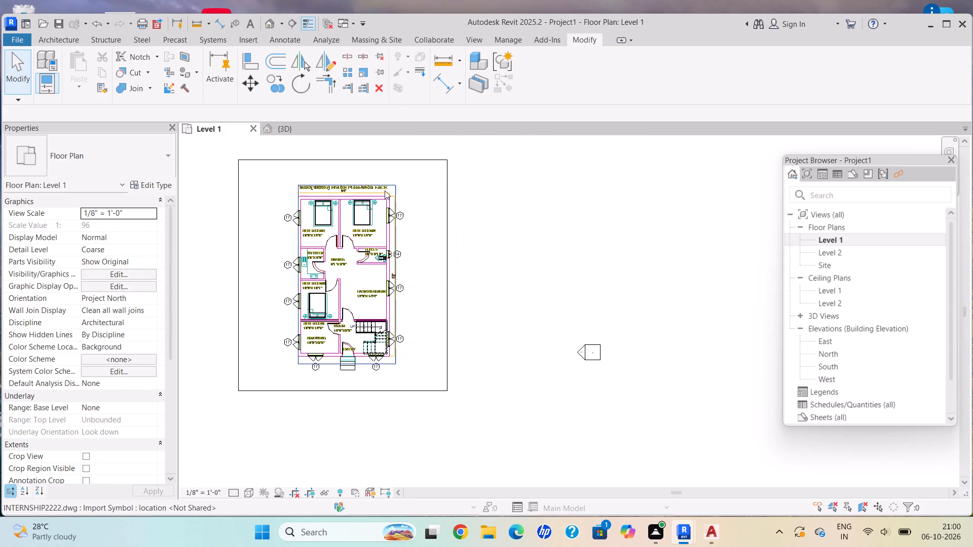
{"action": "scroll", "coordinate": [329, 194], "scroll_direction": "up", "scroll_amount": 6}
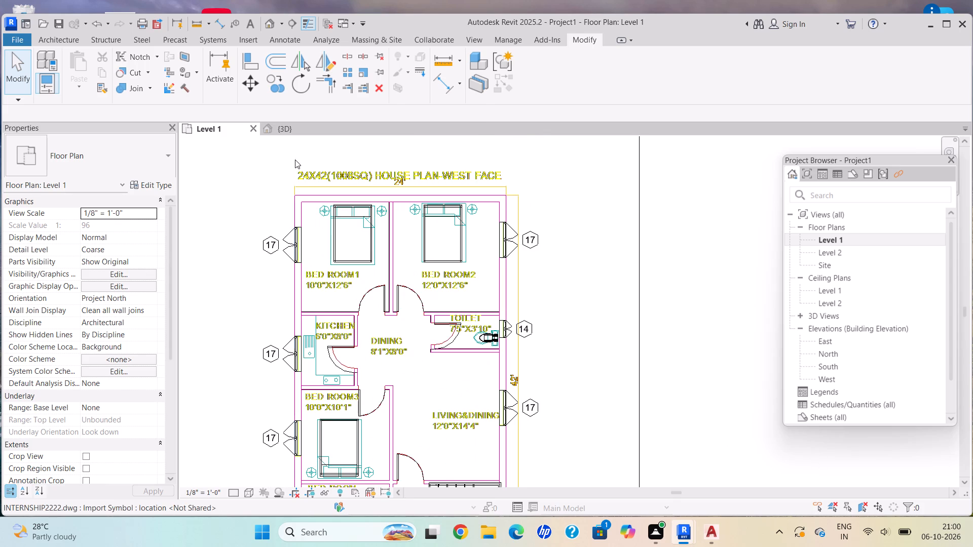
{"action": "scroll", "coordinate": [516, 301], "scroll_direction": "down", "scroll_amount": 2}
{"action": "middle_click_drag", "start_coordinate": [502, 296], "coordinate": [432, 202]}
{"action": "scroll", "coordinate": [470, 284], "scroll_direction": "up", "scroll_amount": 1}
{"action": "scroll", "coordinate": [470, 284], "scroll_direction": "down", "scroll_amount": 1}
{"action": "scroll", "coordinate": [470, 284], "scroll_direction": "up", "scroll_amount": 1}
{"action": "middle_click_drag", "start_coordinate": [457, 254], "coordinate": [452, 218]}
{"action": "scroll", "coordinate": [451, 218], "scroll_direction": "down", "scroll_amount": 1}
{"action": "scroll", "coordinate": [420, 353], "scroll_direction": "up", "scroll_amount": 1}
{"action": "scroll", "coordinate": [418, 353], "scroll_direction": "down", "scroll_amount": 1}
{"action": "scroll", "coordinate": [416, 352], "scroll_direction": "up", "scroll_amount": 9}
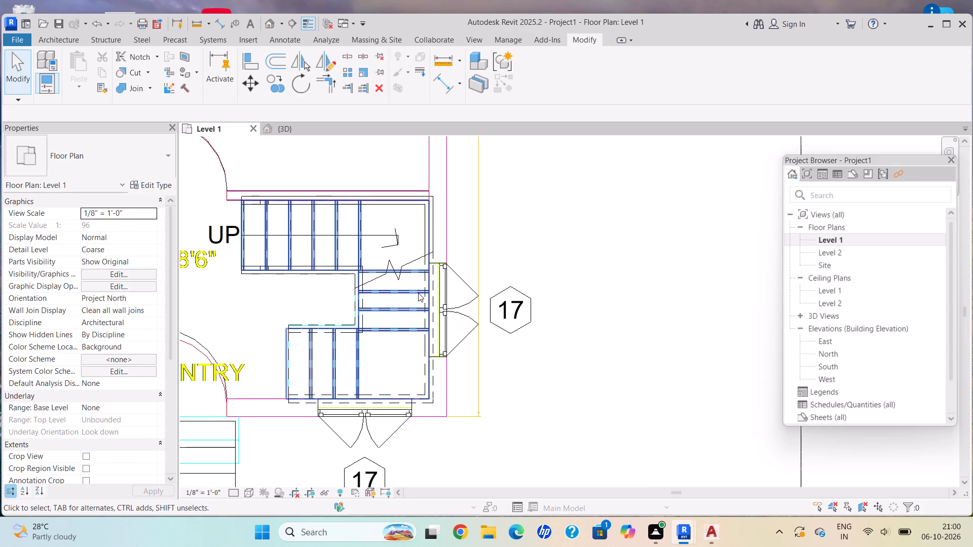
{"action": "scroll", "coordinate": [417, 277], "scroll_direction": "down", "scroll_amount": 5}
{"action": "middle_click_drag", "start_coordinate": [391, 238], "coordinate": [476, 306]}
{"action": "scroll", "coordinate": [460, 279], "scroll_direction": "down", "scroll_amount": 4}
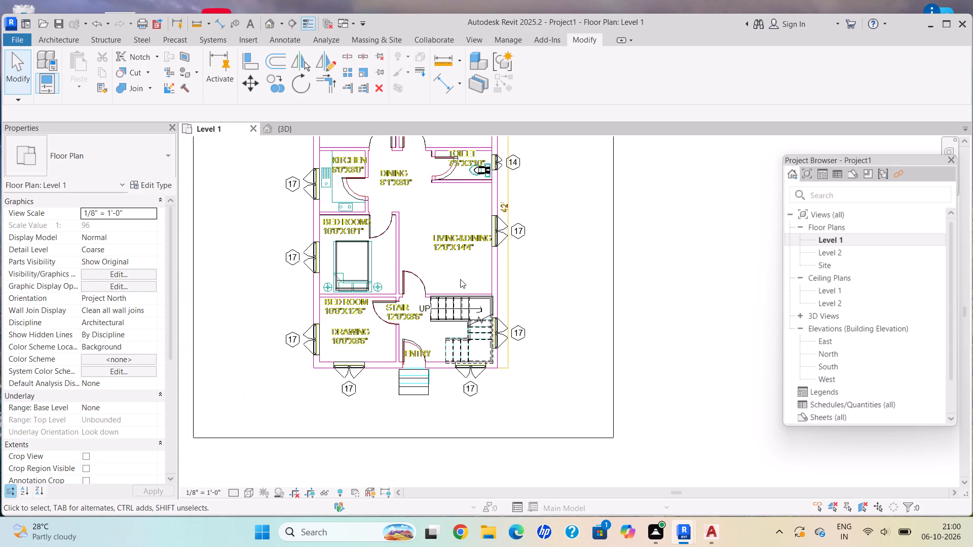
{"action": "middle_click_drag", "start_coordinate": [491, 311], "coordinate": [510, 345]}
{"action": "scroll", "coordinate": [451, 249], "scroll_direction": "down", "scroll_amount": 1}
{"action": "middle_click_drag", "start_coordinate": [456, 261], "coordinate": [345, 337]}
{"action": "scroll", "coordinate": [346, 337], "scroll_direction": "up", "scroll_amount": 1}
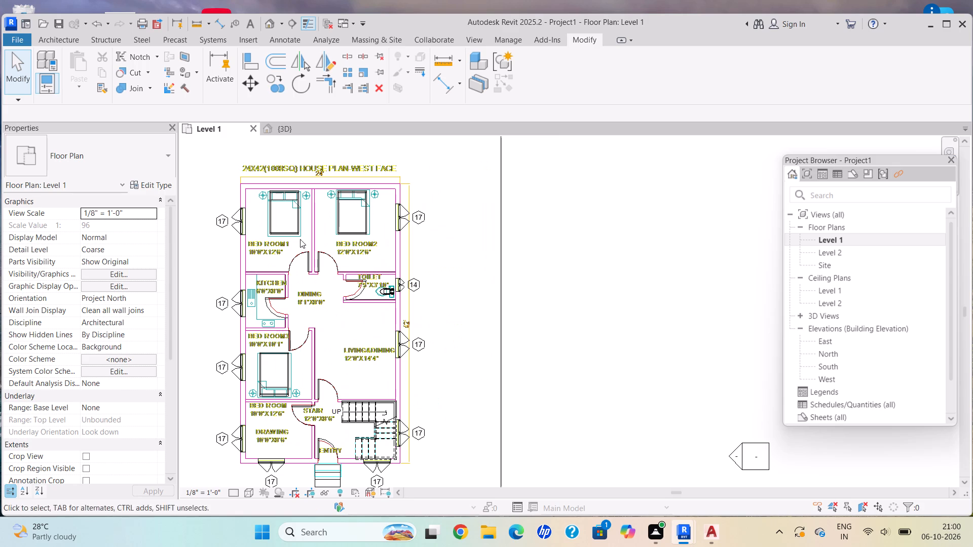
{"action": "scroll", "coordinate": [350, 215], "scroll_direction": "up", "scroll_amount": 6}
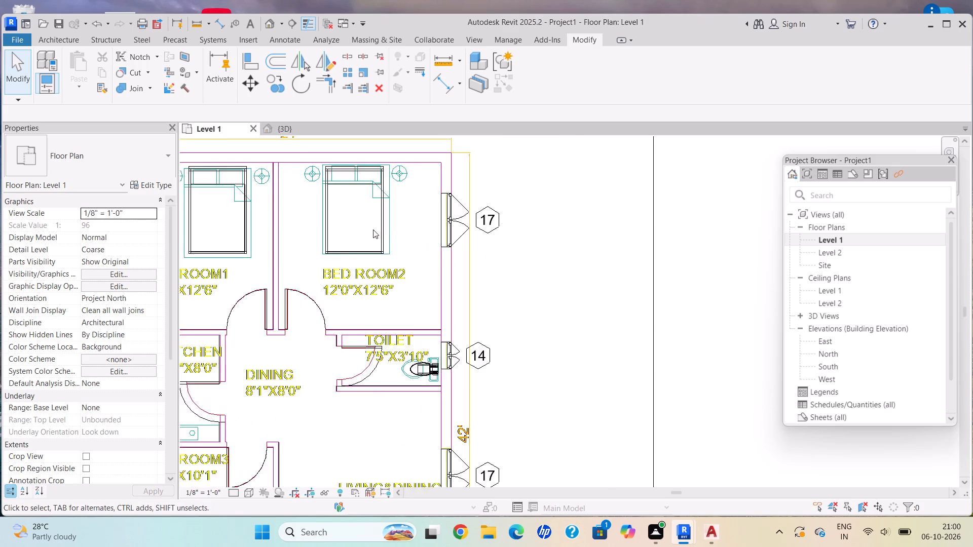
{"action": "scroll", "coordinate": [398, 320], "scroll_direction": "down", "scroll_amount": 1}
{"action": "middle_click_drag", "start_coordinate": [387, 325], "coordinate": [497, 241]}
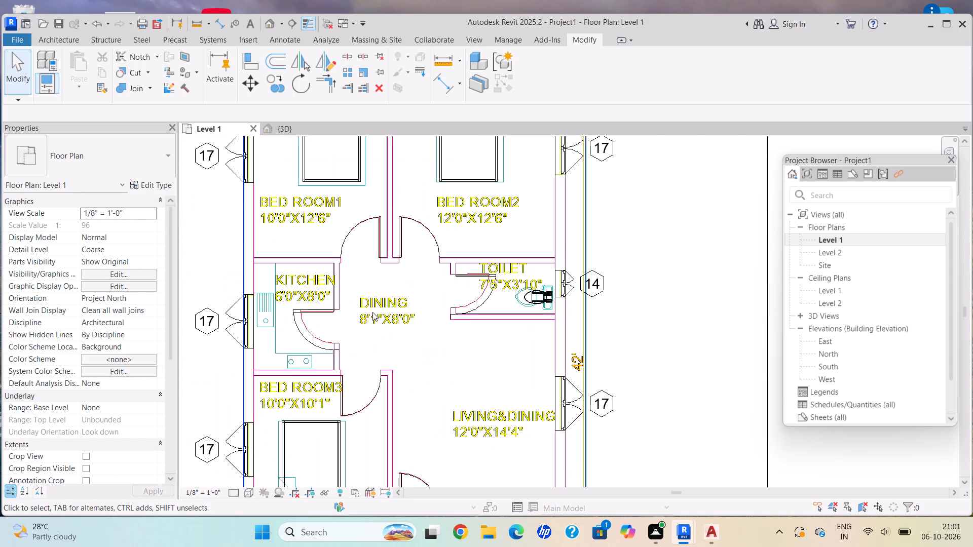
Copy the toilet fixture six times into the living and dining room, in two columns of three spaced about 2' apart.
{"action": "scroll", "coordinate": [532, 269], "scroll_direction": "down", "scroll_amount": 1}
{"action": "scroll", "coordinate": [527, 263], "scroll_direction": "up", "scroll_amount": 1}
{"action": "scroll", "coordinate": [572, 328], "scroll_direction": "up", "scroll_amount": 5}
{"action": "scroll", "coordinate": [546, 296], "scroll_direction": "up", "scroll_amount": 1}
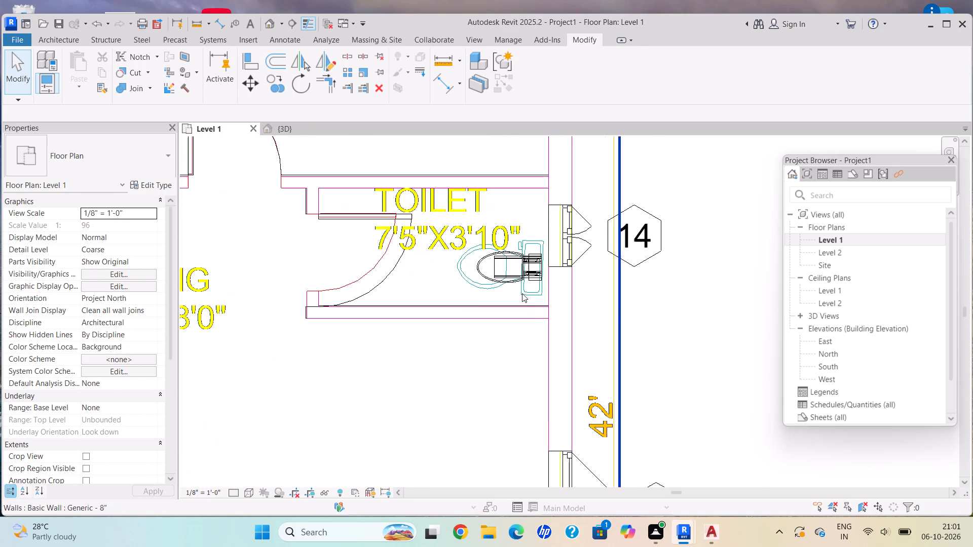
{"action": "scroll", "coordinate": [478, 334], "scroll_direction": "up", "scroll_amount": 1}
{"action": "scroll", "coordinate": [472, 354], "scroll_direction": "down", "scroll_amount": 6}
{"action": "left_click", "coordinate": [496, 311]}
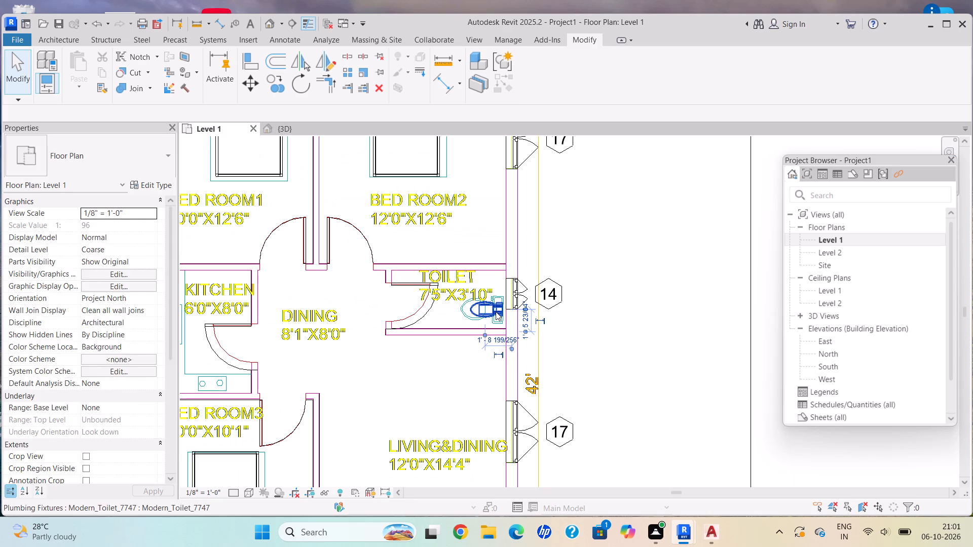
{"action": "left_click", "coordinate": [270, 82]}
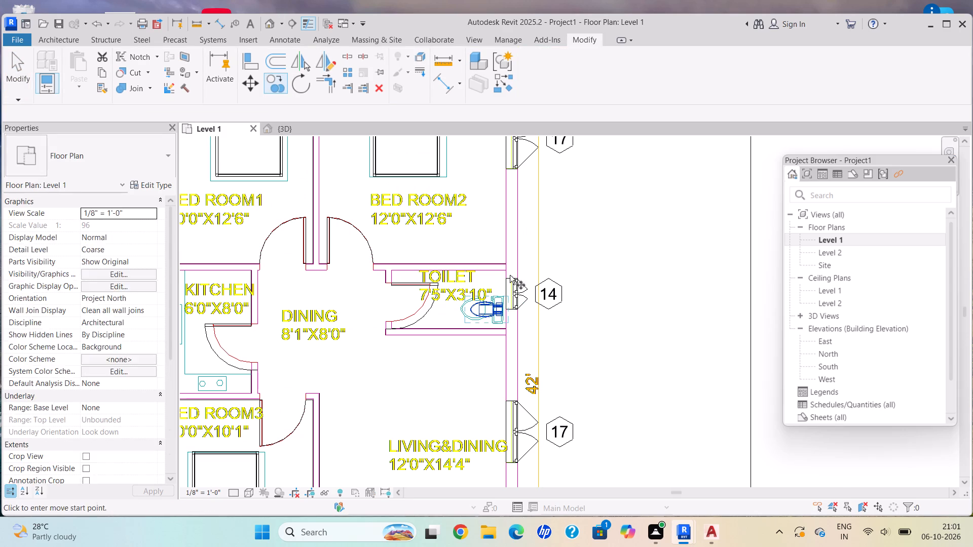
{"action": "left_click", "coordinate": [500, 316]}
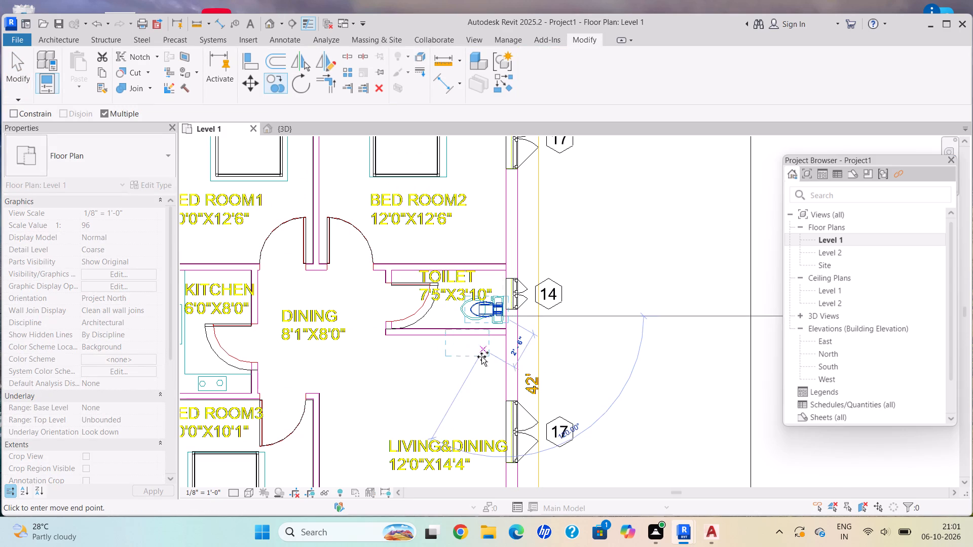
{"action": "left_click", "coordinate": [482, 357]}
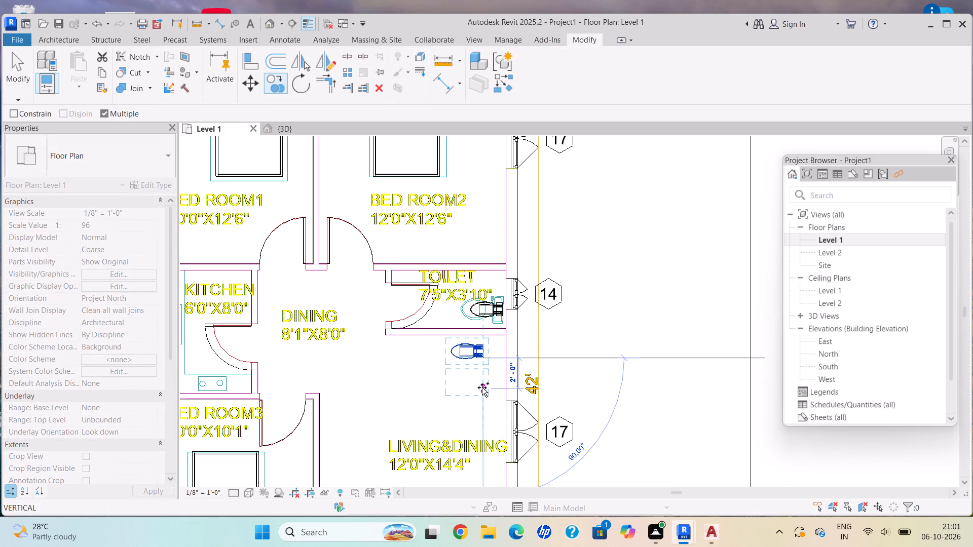
{"action": "left_click", "coordinate": [482, 387]}
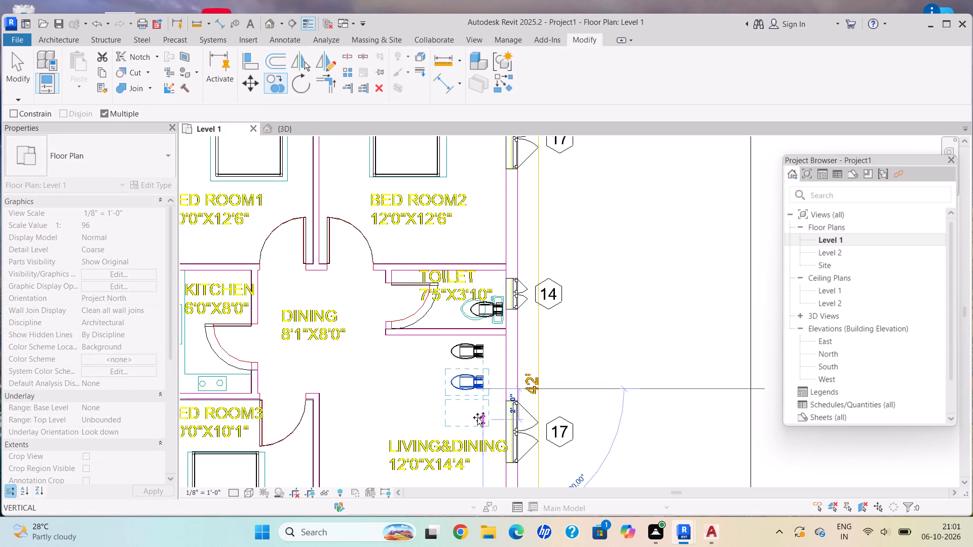
{"action": "left_click", "coordinate": [477, 417]}
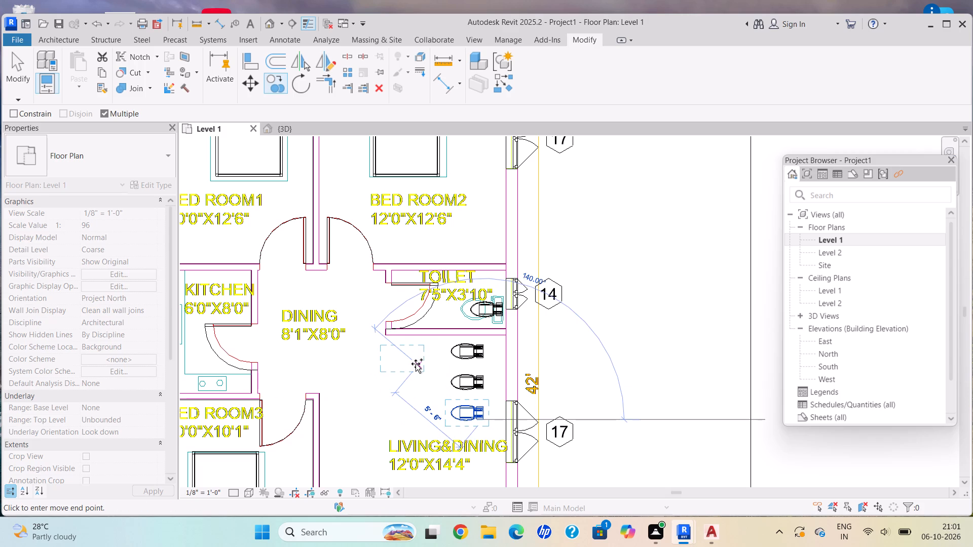
{"action": "left_click", "coordinate": [418, 362]}
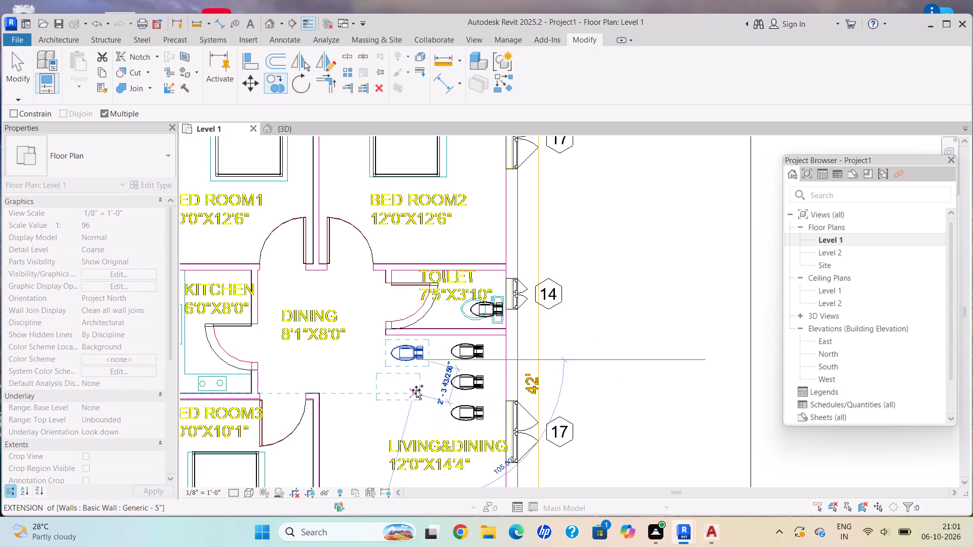
{"action": "left_click", "coordinate": [416, 390]}
{"action": "left_click", "coordinate": [406, 422]}
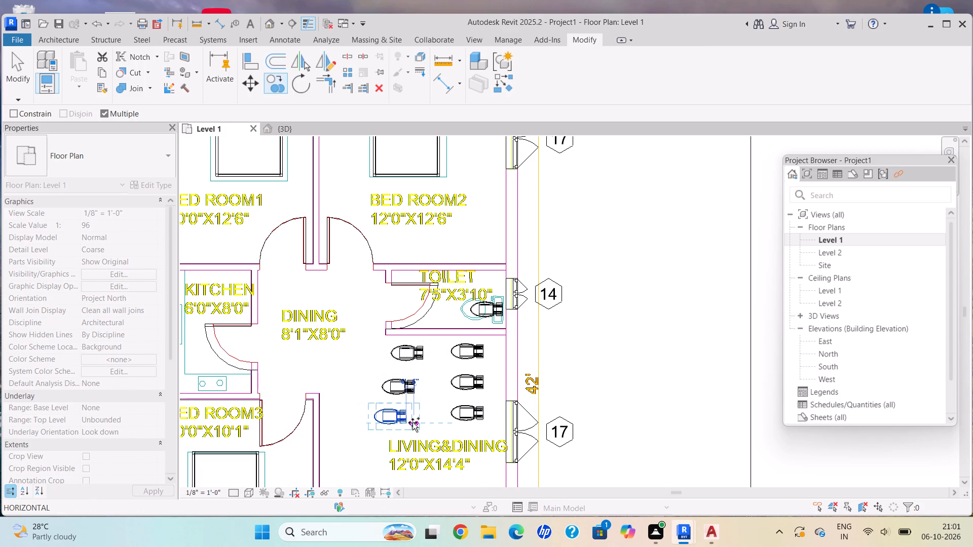
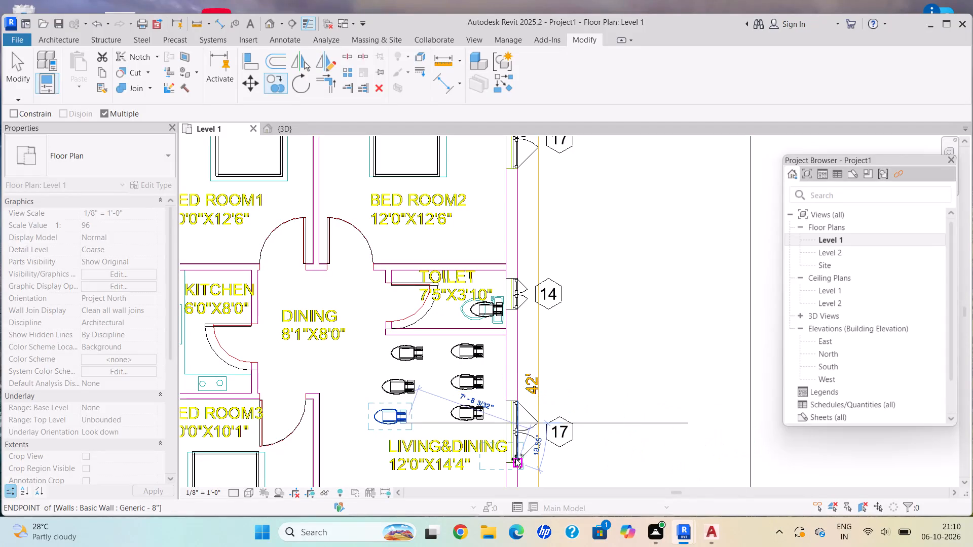
Delete the three right-column toilet copies and the upper two left-column copies from the living and dining room.
{"action": "key", "text": "Escape"}
{"action": "left_click", "coordinate": [466, 358]}
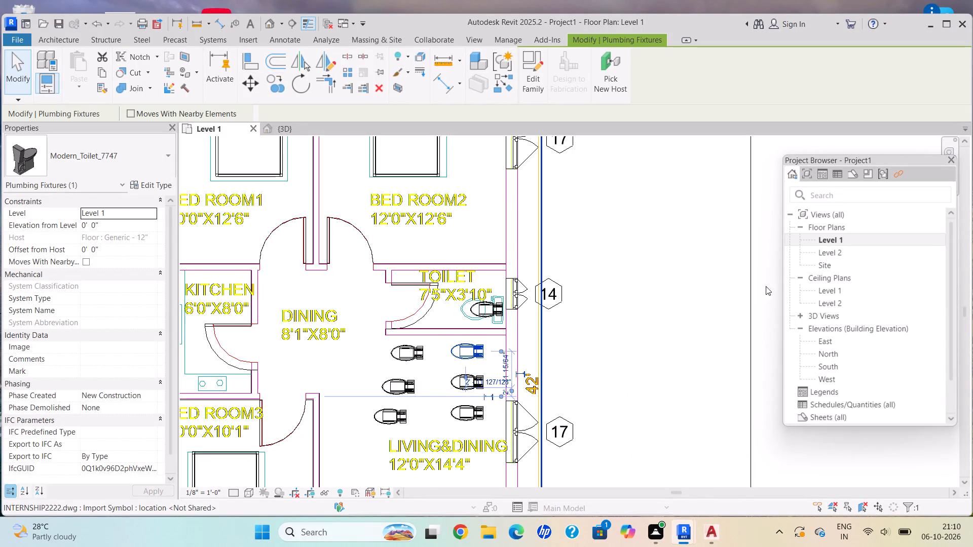
{"action": "key", "text": "Delete"}
{"action": "left_click", "coordinate": [407, 350]}
{"action": "key", "text": "Delete"}
{"action": "left_click", "coordinate": [404, 389]}
{"action": "key", "text": "Delete"}
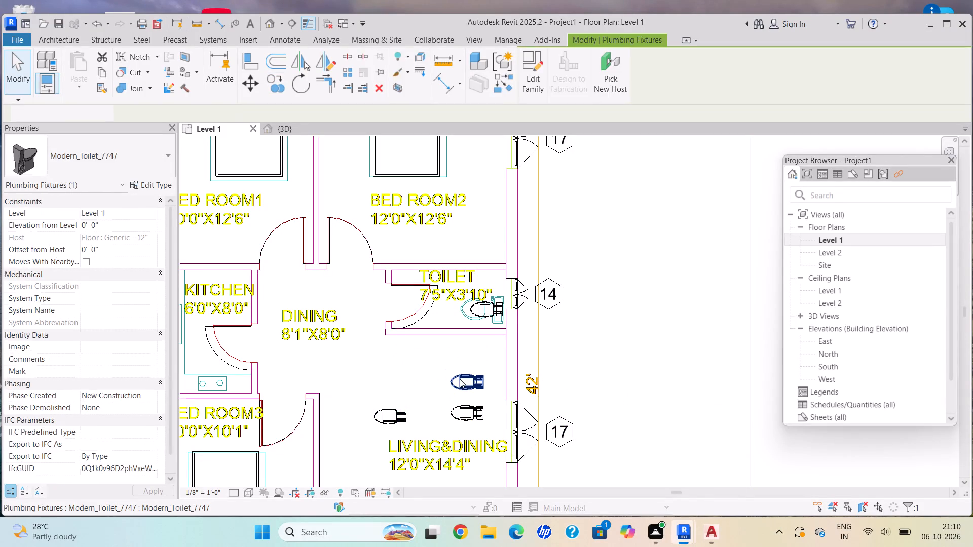
{"action": "left_click", "coordinate": [466, 379]}
{"action": "key", "text": "Delete"}
{"action": "left_click", "coordinate": [469, 404]}
{"action": "key", "text": "Delete"}
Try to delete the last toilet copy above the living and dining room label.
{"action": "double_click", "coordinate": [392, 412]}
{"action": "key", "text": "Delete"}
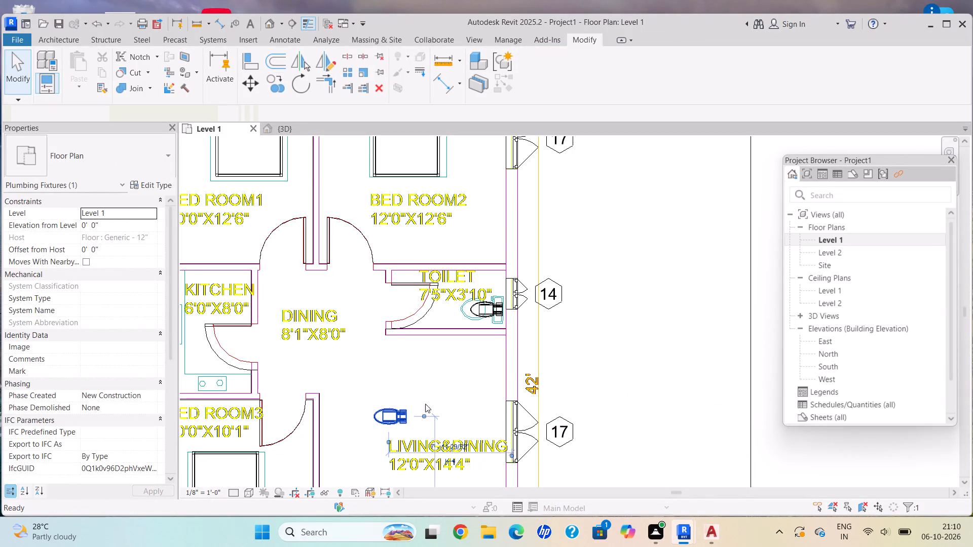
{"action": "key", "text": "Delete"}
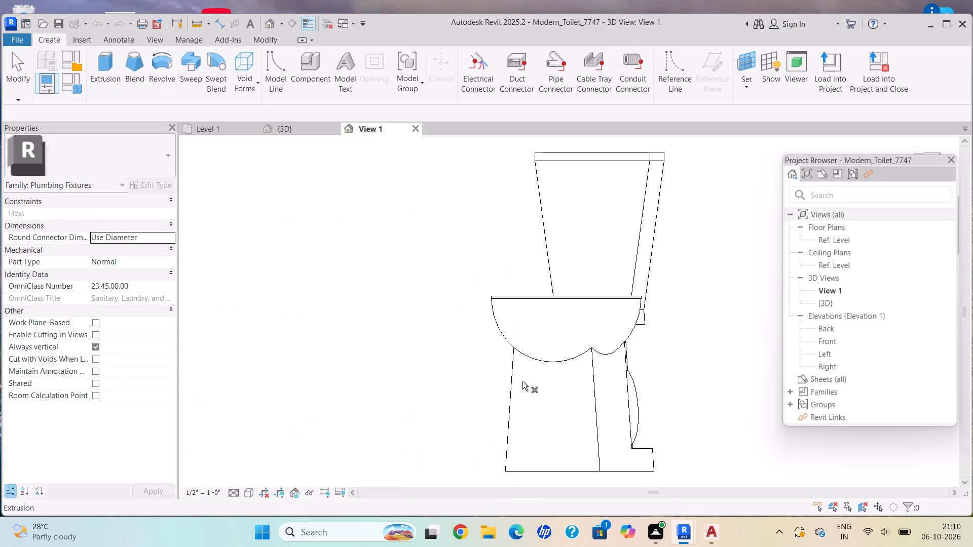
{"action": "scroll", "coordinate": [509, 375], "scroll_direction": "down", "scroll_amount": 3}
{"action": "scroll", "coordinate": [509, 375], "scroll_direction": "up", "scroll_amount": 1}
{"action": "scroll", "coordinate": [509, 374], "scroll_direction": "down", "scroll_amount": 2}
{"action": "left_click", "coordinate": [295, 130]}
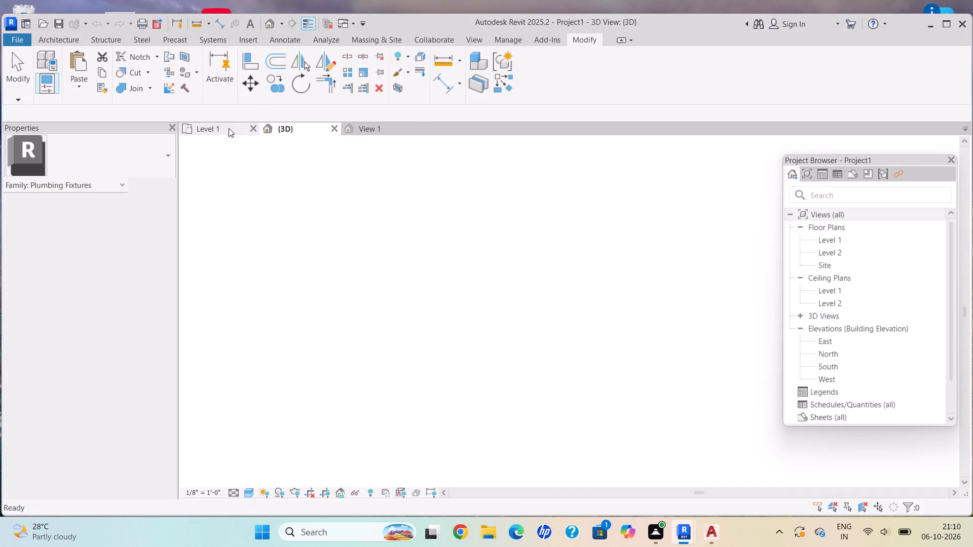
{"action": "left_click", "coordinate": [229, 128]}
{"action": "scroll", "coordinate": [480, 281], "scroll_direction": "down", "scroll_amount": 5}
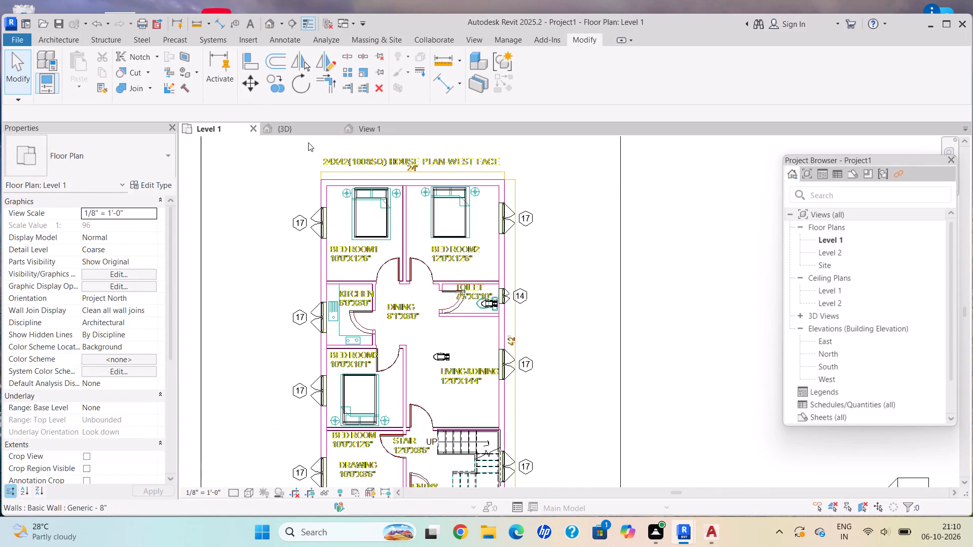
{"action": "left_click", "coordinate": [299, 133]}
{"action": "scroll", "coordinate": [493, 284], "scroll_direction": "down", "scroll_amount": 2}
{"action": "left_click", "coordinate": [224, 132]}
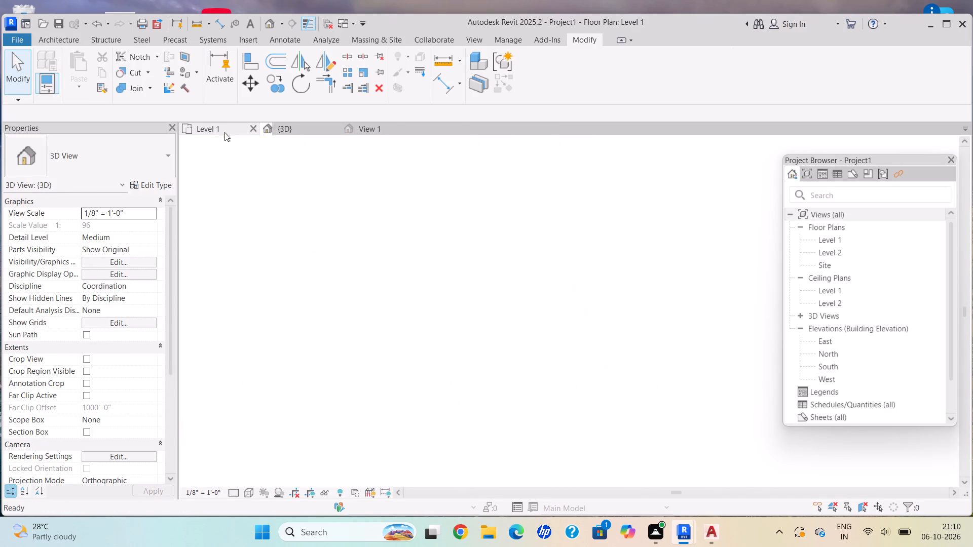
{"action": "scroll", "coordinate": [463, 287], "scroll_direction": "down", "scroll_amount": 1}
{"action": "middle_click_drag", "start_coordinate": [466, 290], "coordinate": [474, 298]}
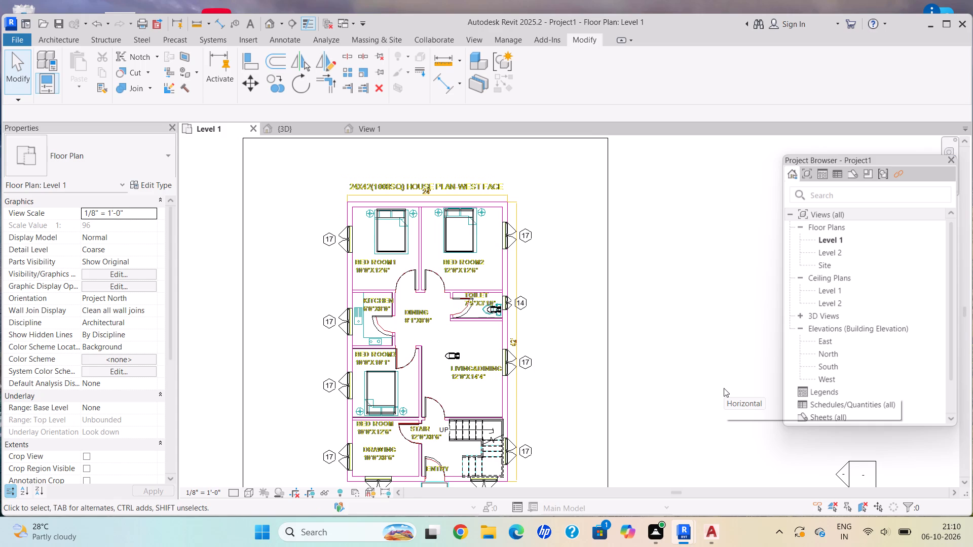
Draw a chain of two slanted Generic - 5" walls up to Level 2 in the empty area east of the house plan.
{"action": "left_click", "coordinate": [67, 45]}
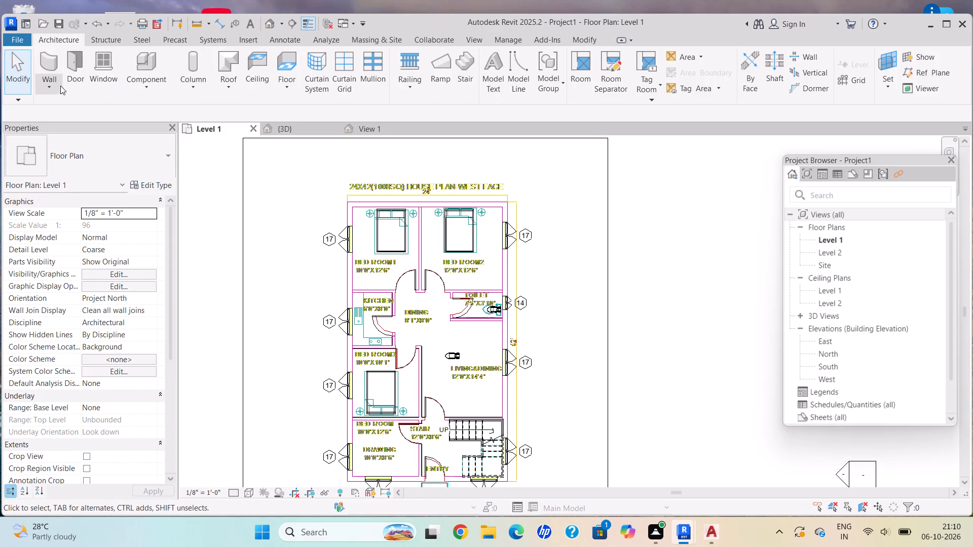
{"action": "left_click", "coordinate": [57, 85]}
{"action": "left_click", "coordinate": [101, 107]}
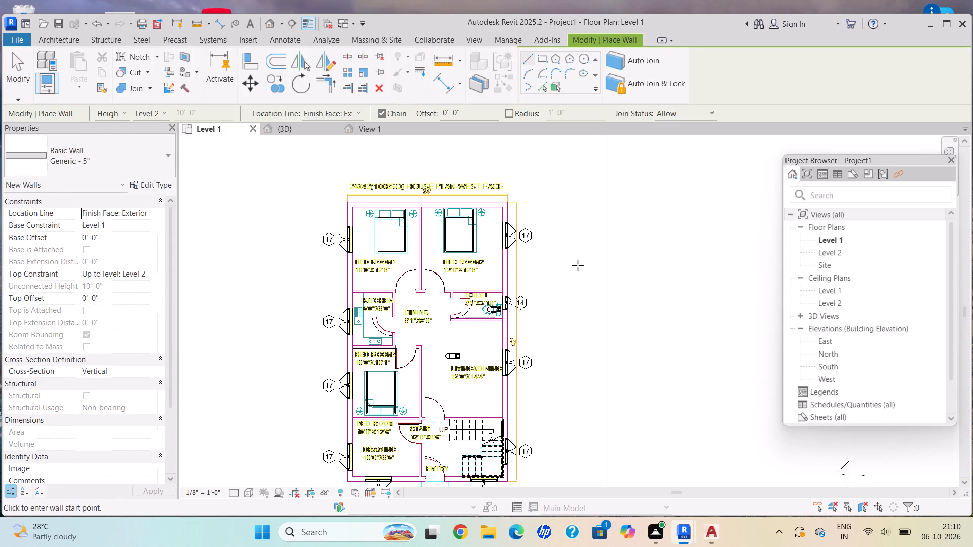
{"action": "middle_click_drag", "start_coordinate": [570, 263], "coordinate": [519, 230]}
{"action": "scroll", "coordinate": [534, 259], "scroll_direction": "up", "scroll_amount": 2}
{"action": "middle_click_drag", "start_coordinate": [571, 285], "coordinate": [493, 277]}
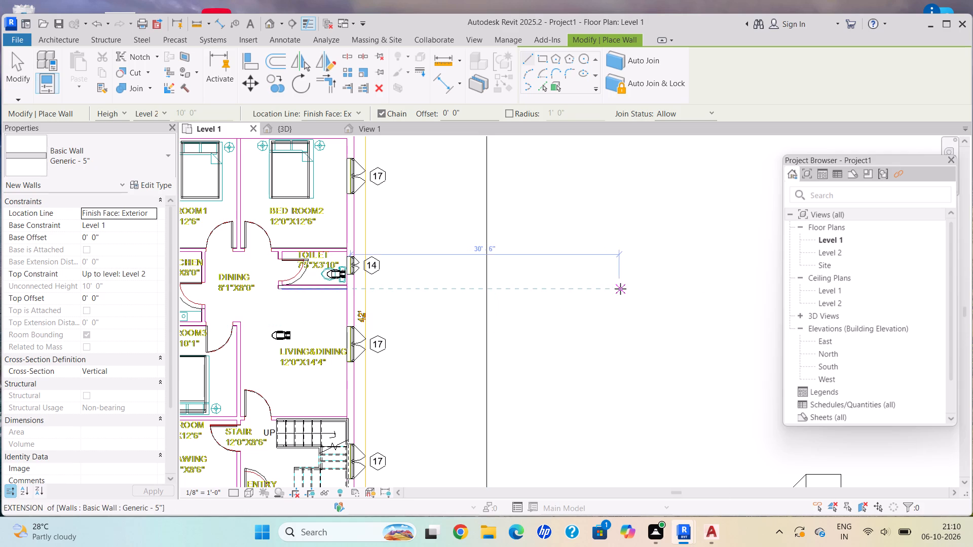
{"action": "left_click_drag", "start_coordinate": [621, 325], "coordinate": [625, 331]}
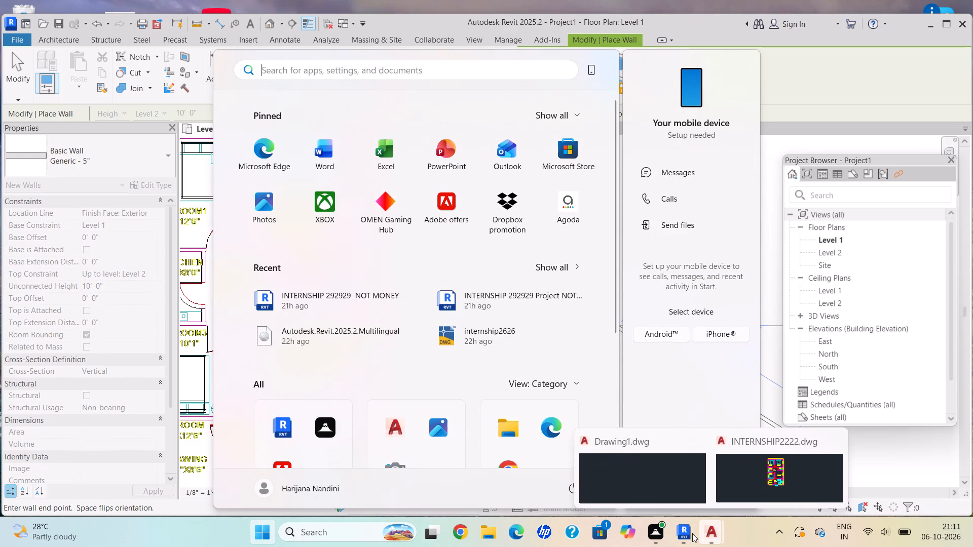
{"action": "left_click", "coordinate": [967, 529]}
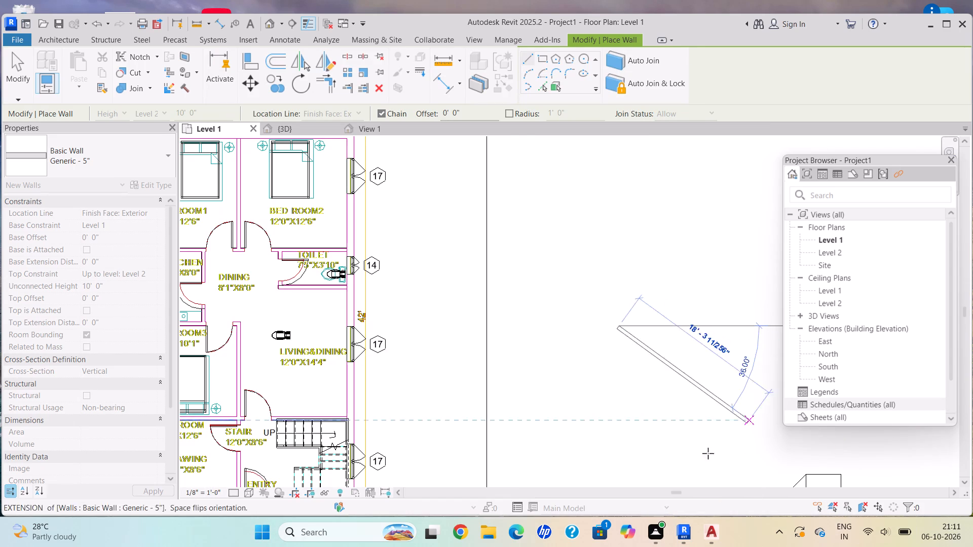
{"action": "left_click", "coordinate": [696, 421]}
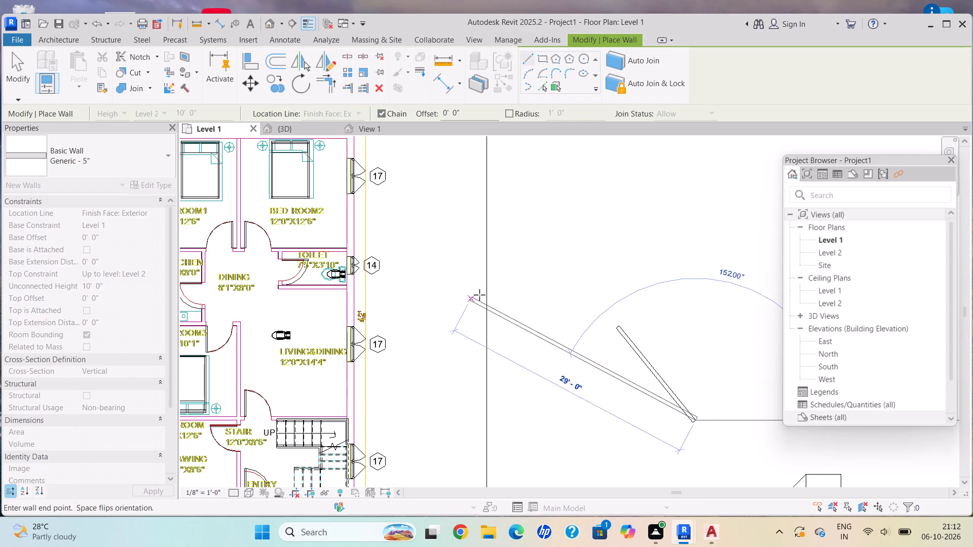
{"action": "left_click", "coordinate": [604, 197]}
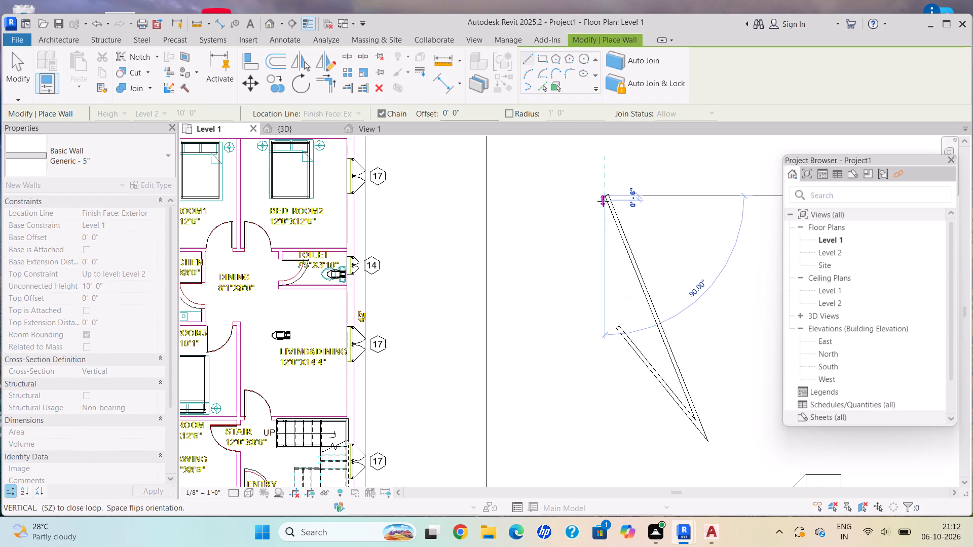
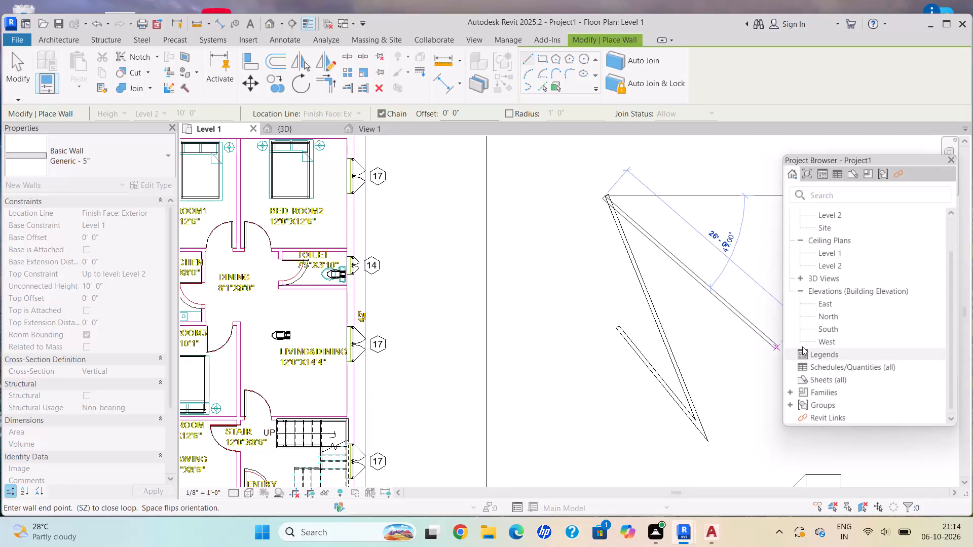
Extend the wall chain east of the house plan with three more slanted Generic - 5" segments, the first about 10' long.
{"action": "left_click", "coordinate": [686, 228]}
{"action": "left_click", "coordinate": [631, 282]}
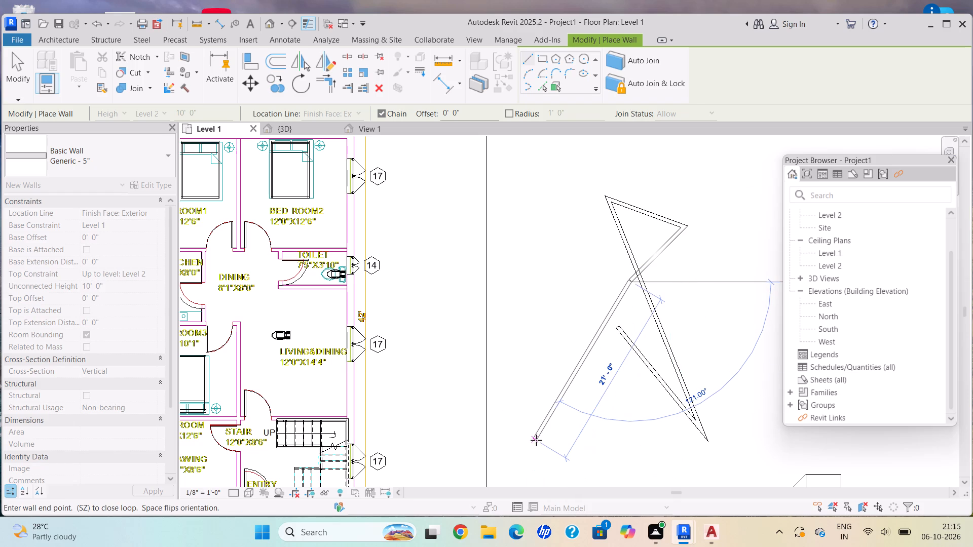
{"action": "left_click_drag", "start_coordinate": [544, 486], "coordinate": [547, 495]}
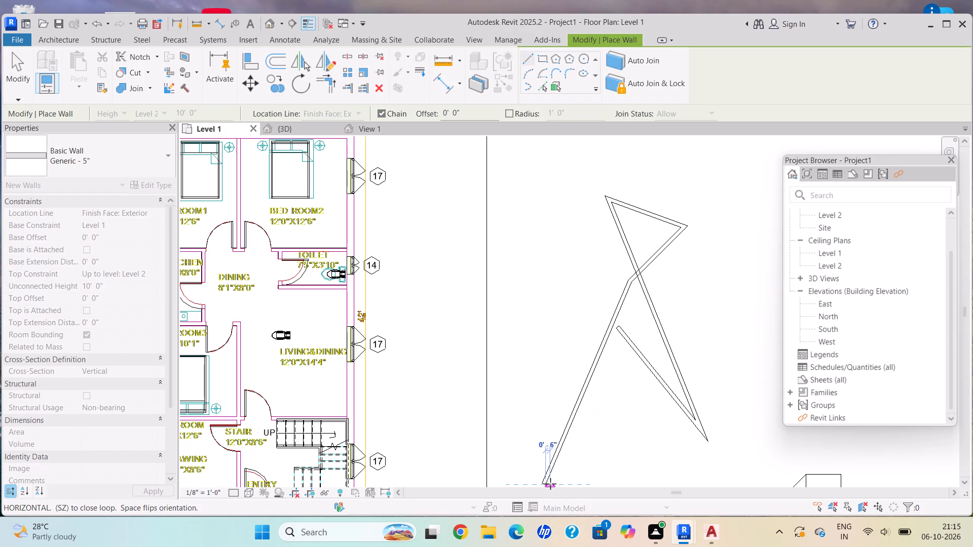
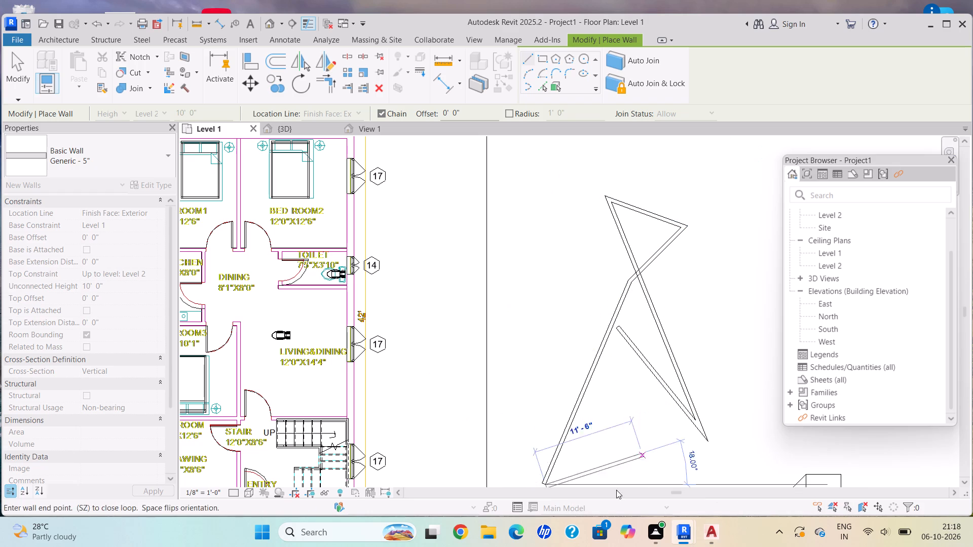
Continue the wall chain east of the house plan with two more slanted Generic - 5" segments, the first about 17'-2" long.
{"action": "left_click", "coordinate": [428, 382]}
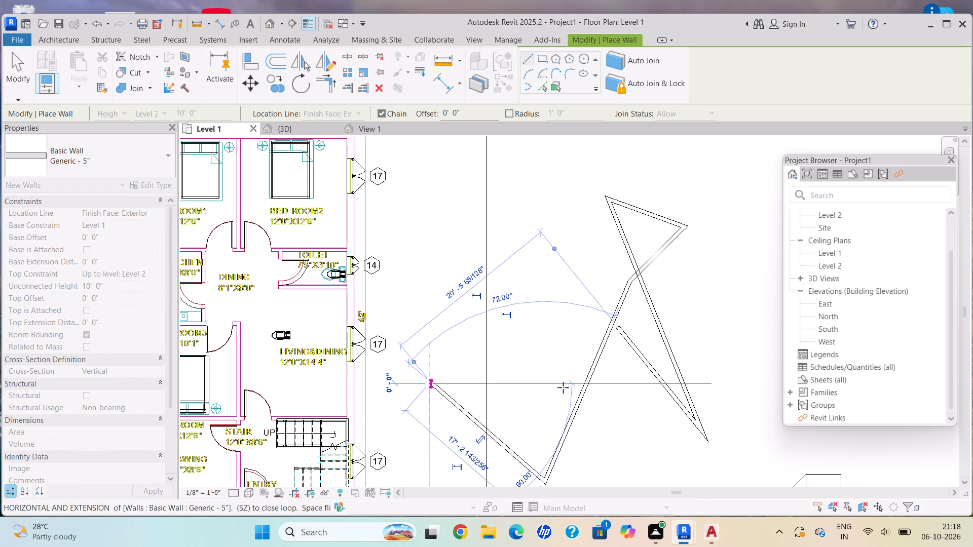
{"action": "left_click", "coordinate": [626, 444]}
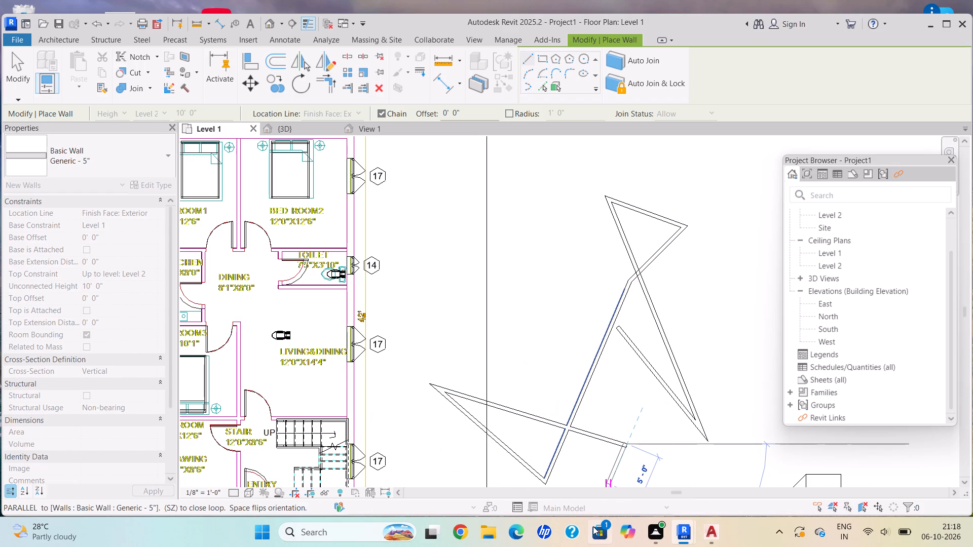
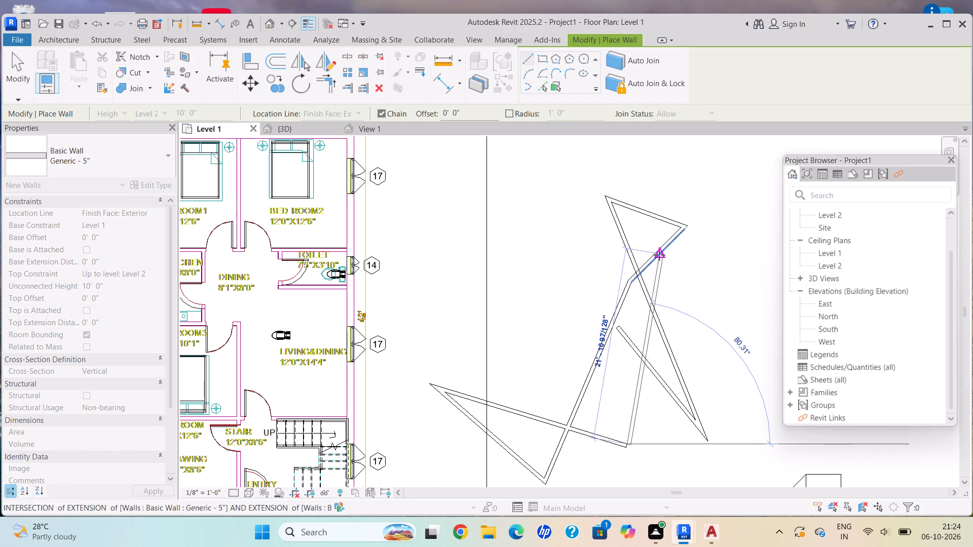
Continue the Generic - 5" wall chain east of the plan with slanted segments about 25'-5" and 8'-5" long, followed by a short horizontal one.
{"action": "left_click", "coordinate": [550, 238]}
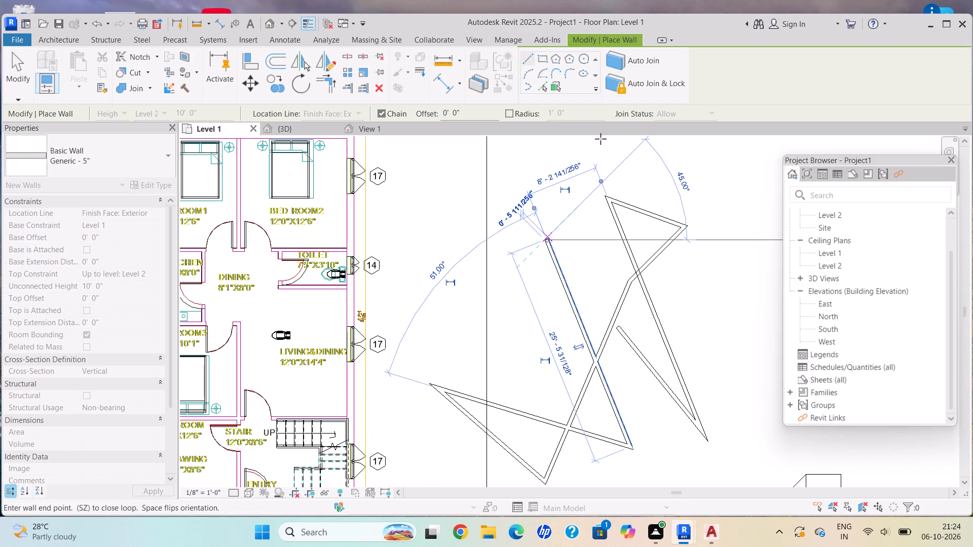
{"action": "scroll", "coordinate": [597, 154], "scroll_direction": "down", "scroll_amount": 8, "text": "ctrl"}
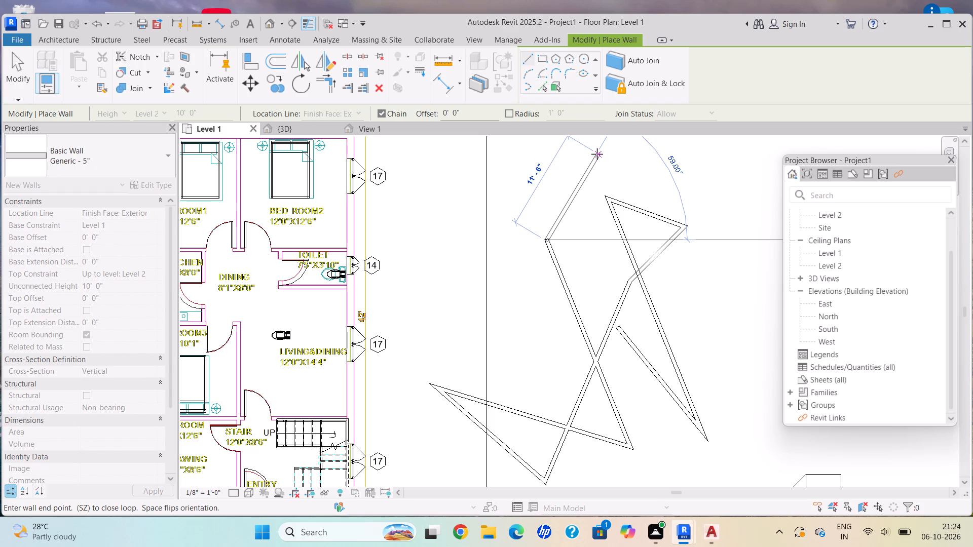
{"action": "scroll", "coordinate": [597, 154], "scroll_direction": "down", "scroll_amount": 7, "text": "ctrl"}
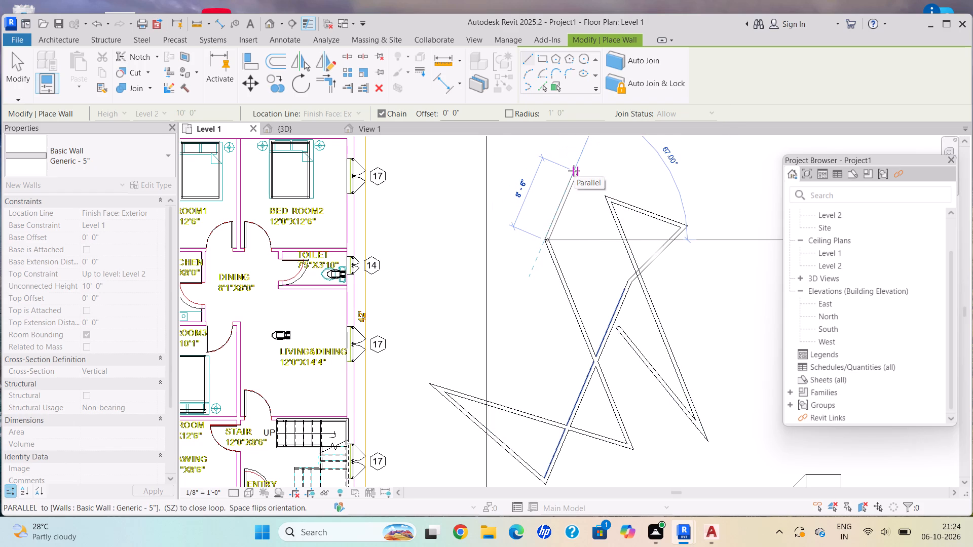
{"action": "left_click", "coordinate": [574, 171]}
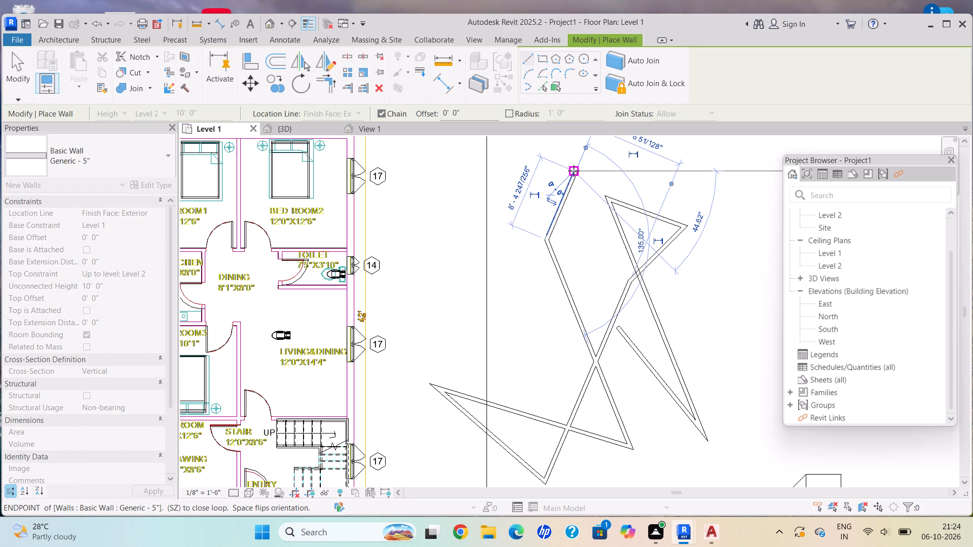
{"action": "left_click", "coordinate": [642, 170]}
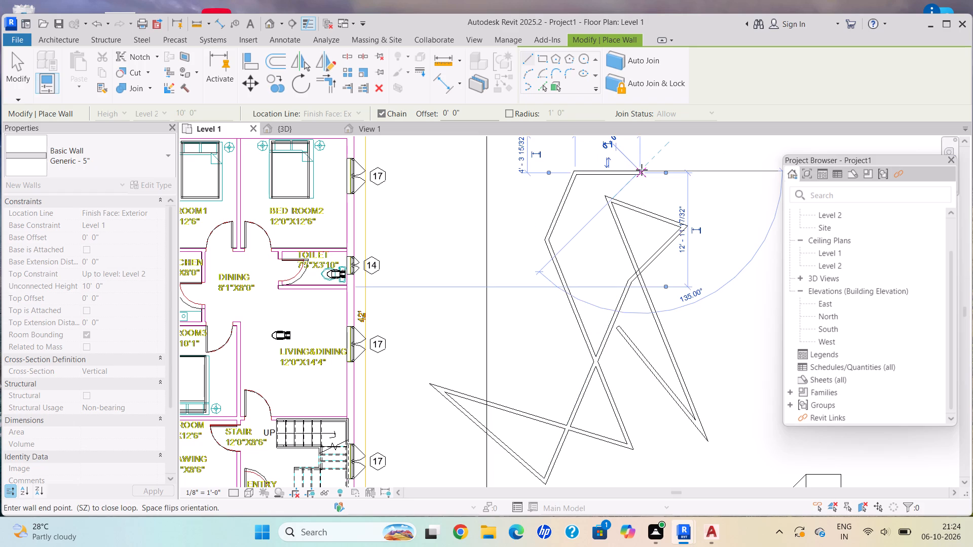
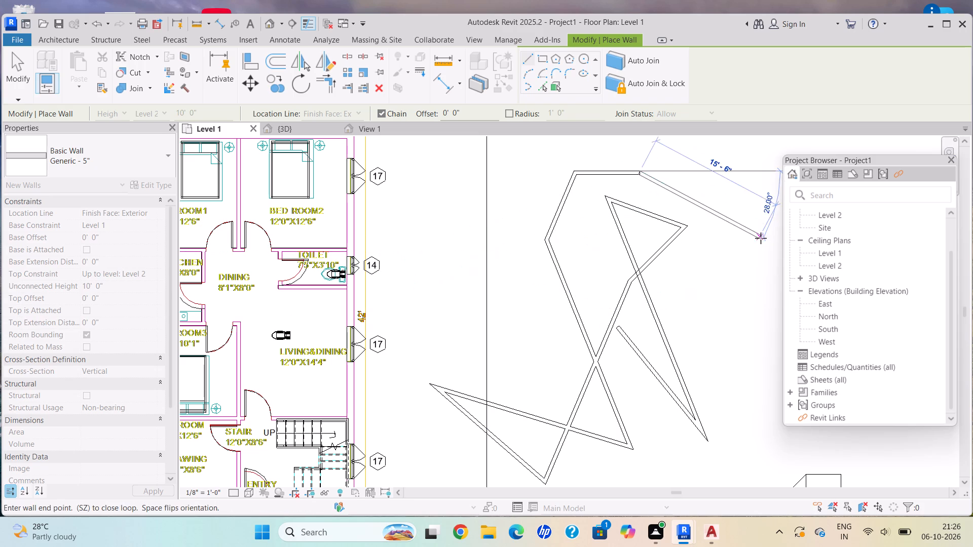
Extend the Generic - 5" wall chain with a segment slanting down to the southeast, and one back southwest to the long slanted wall.
{"action": "left_click", "coordinate": [736, 264]}
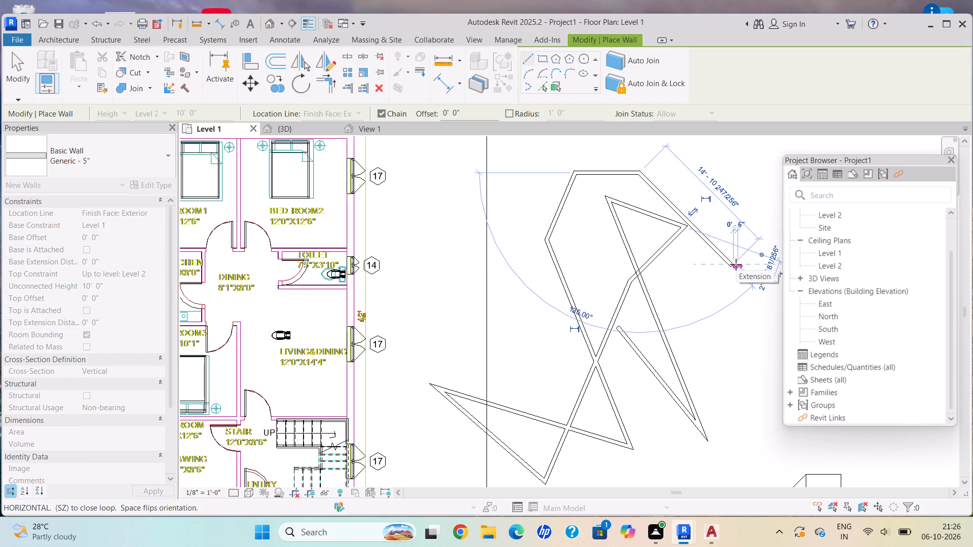
{"action": "left_click", "coordinate": [648, 289]}
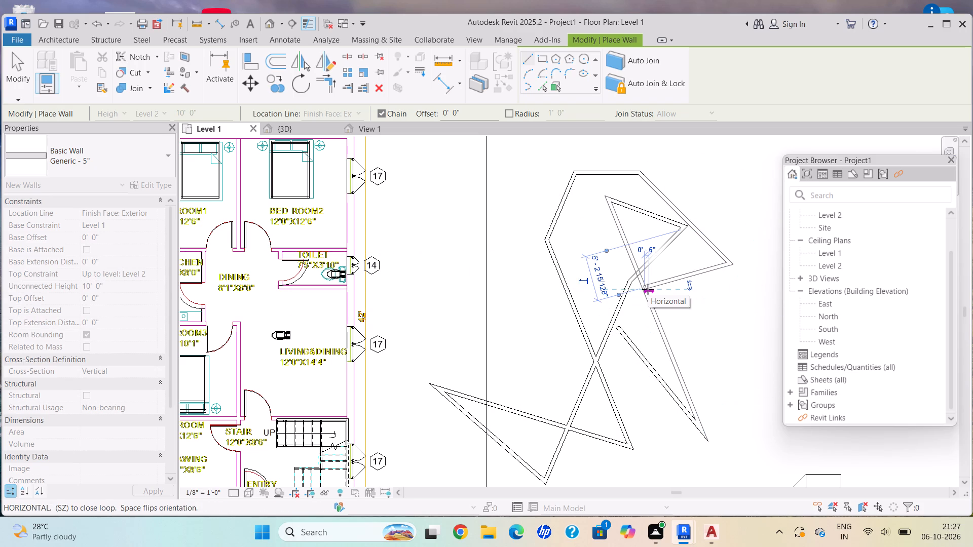
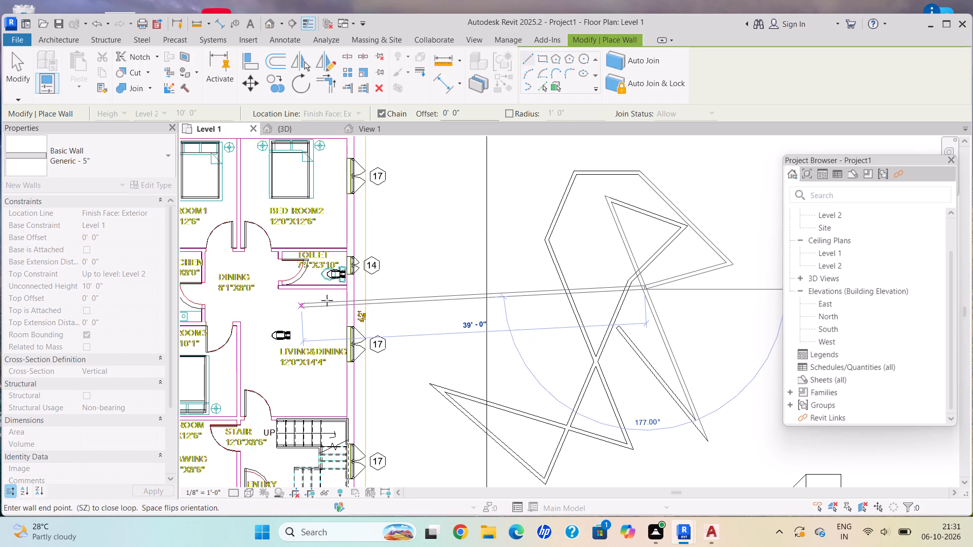
Extend the Generic - 5" chain west, about 9'-4" southeast, horizontally west, and about 17'-8" northeast to the endpoint of the polygon's left corner.
{"action": "left_click", "coordinate": [528, 300]}
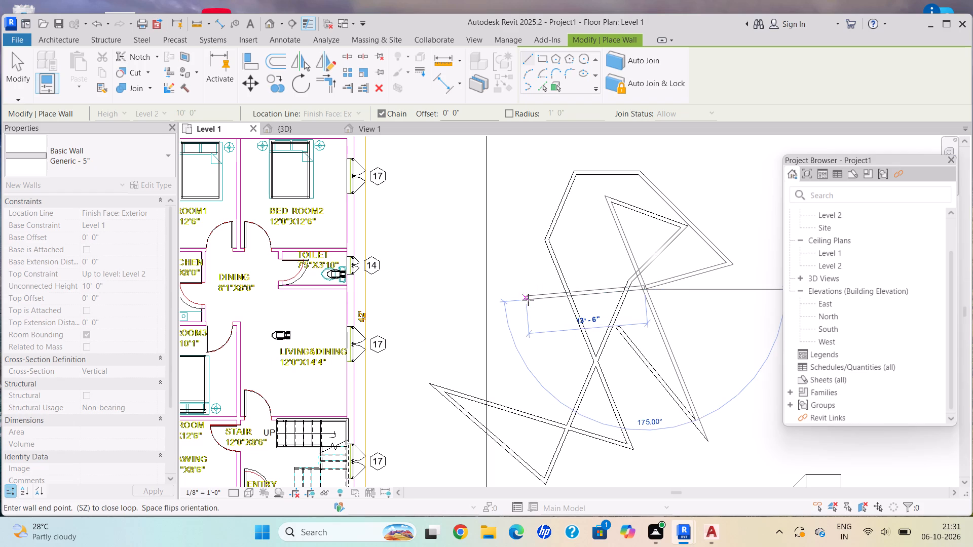
{"action": "left_click", "coordinate": [559, 375]}
{"action": "left_click", "coordinate": [468, 376]}
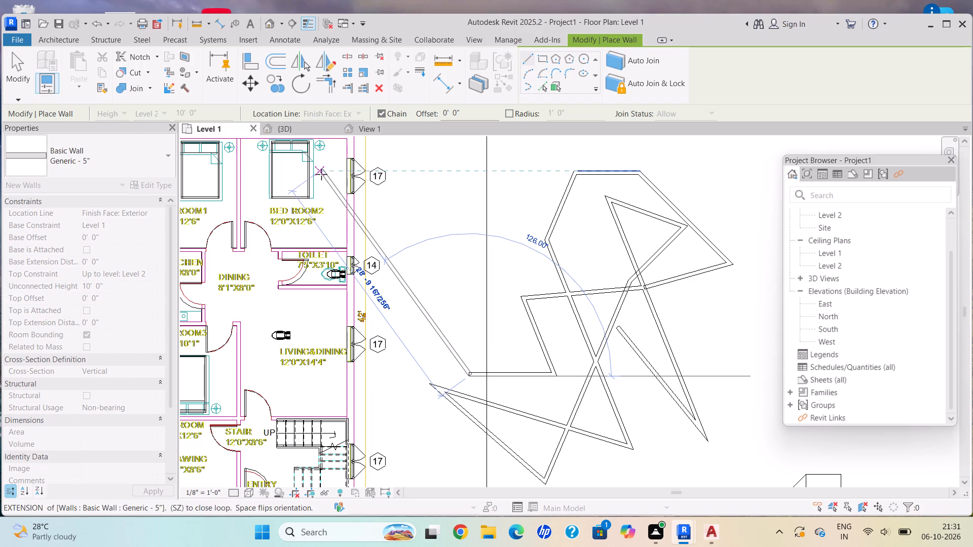
{"action": "left_click", "coordinate": [543, 242]}
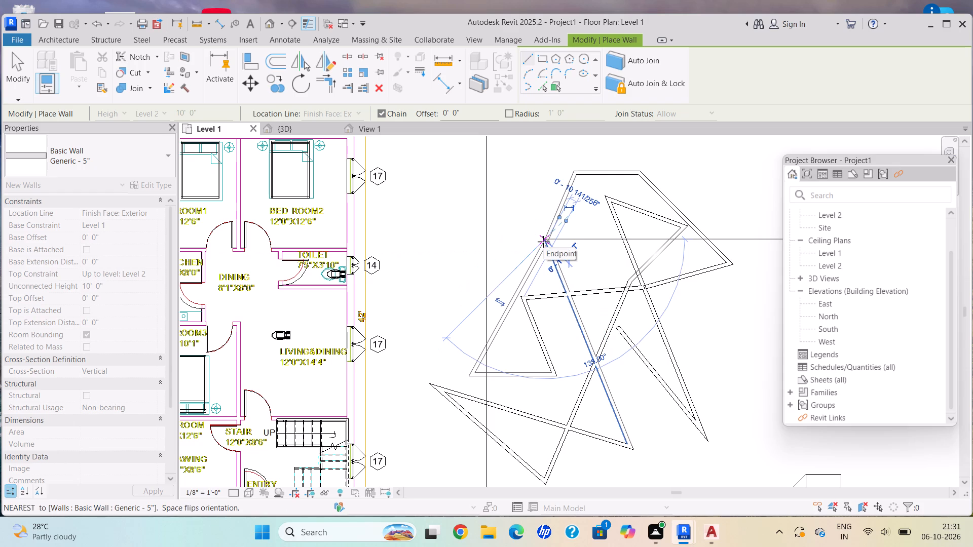
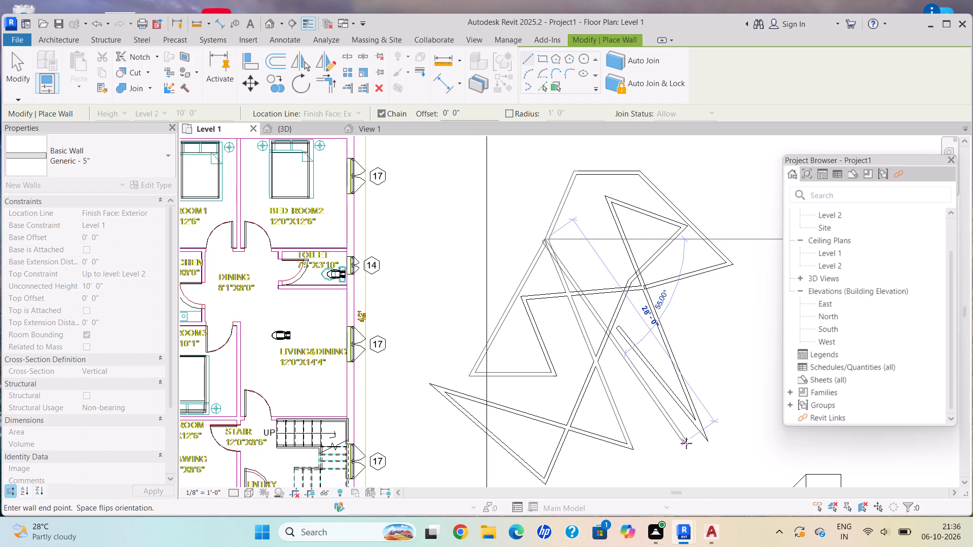
Extend the Generic - 5" wall chain southeast from the polygon's left corner to just beyond the long diagonal wall's lower tip.
{"action": "left_click", "coordinate": [728, 474]}
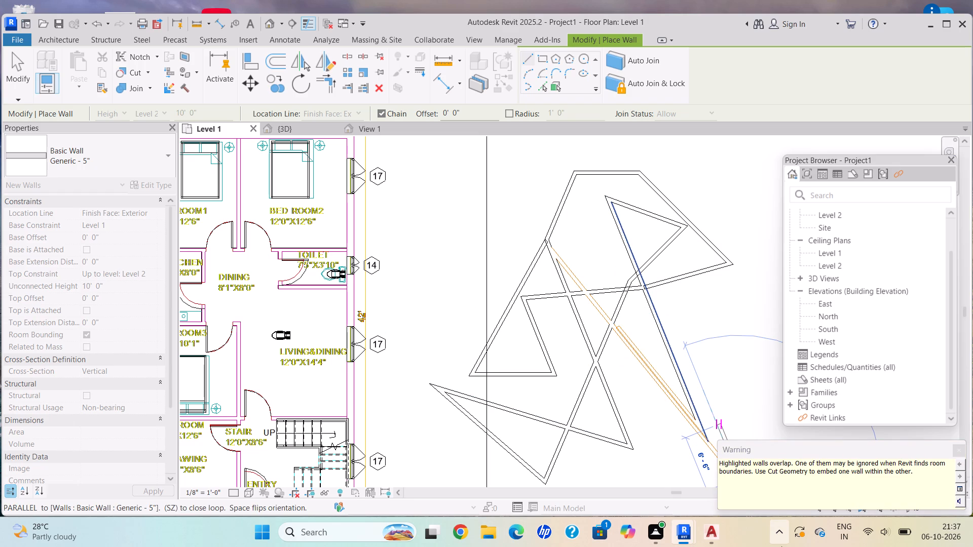
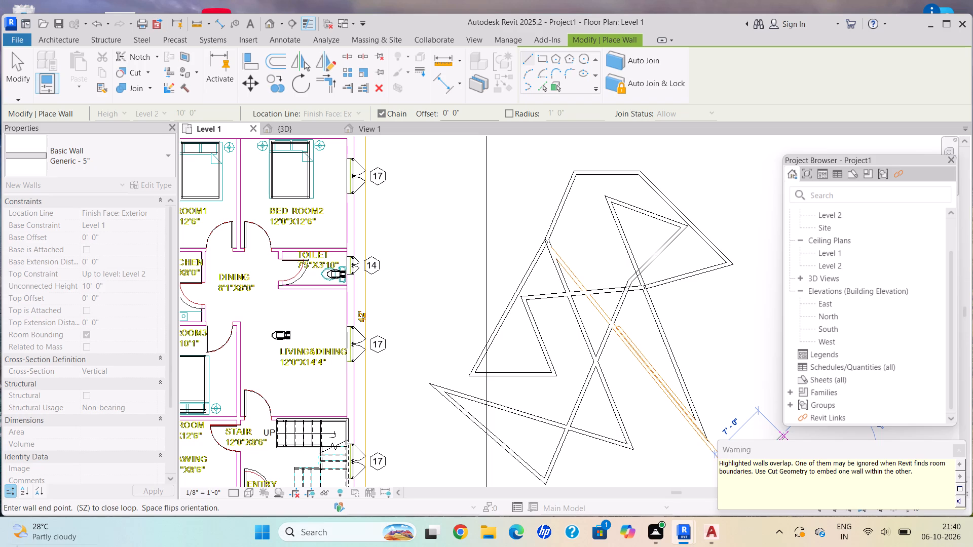
Extend the Generic - 5" wall chain with a long diagonal northwest across the figure, ending beyond the upper polygon's left side.
{"action": "left_click", "coordinate": [479, 195]}
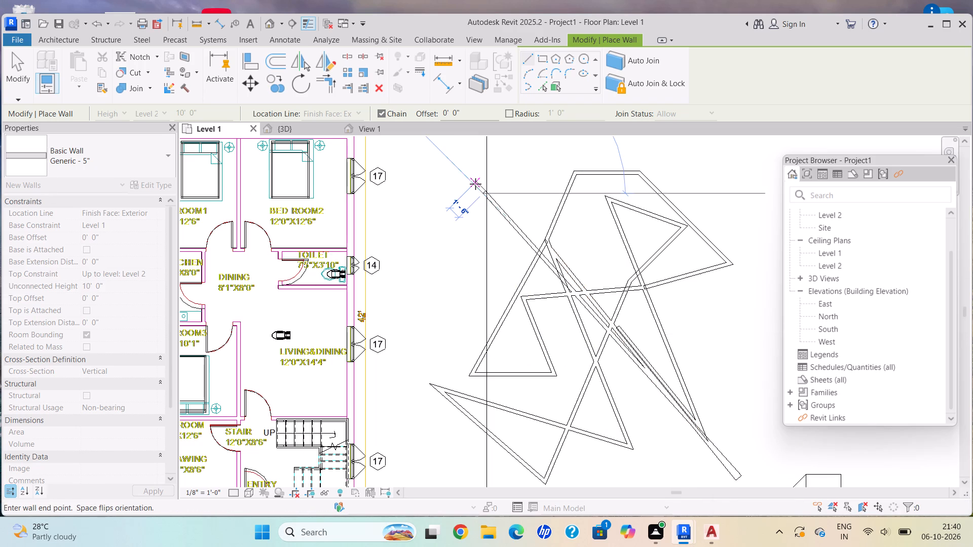
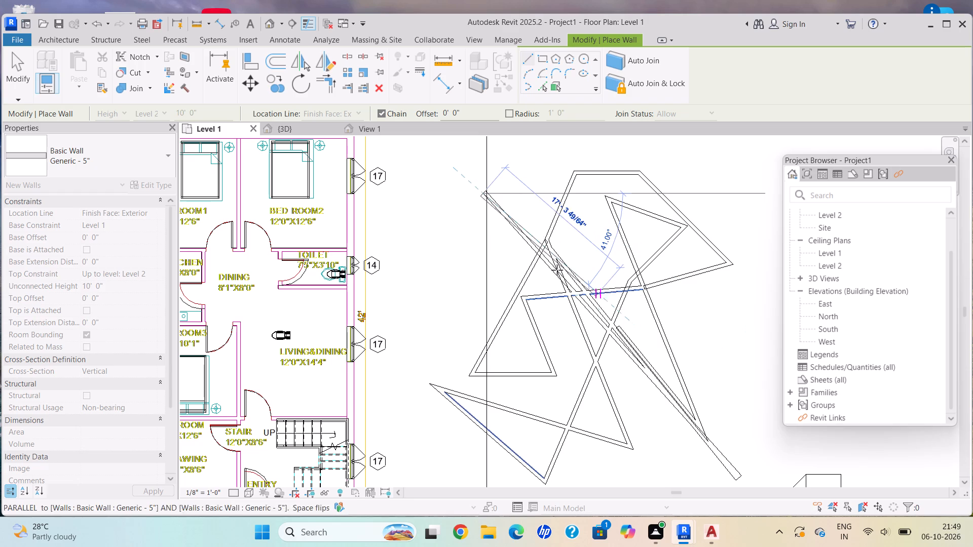
Continue the Generic - 5" wall chain with a horizontal segment about 6'-6" west and a vertical one about 11'-6" south beside the plan.
{"action": "left_click", "coordinate": [428, 199]}
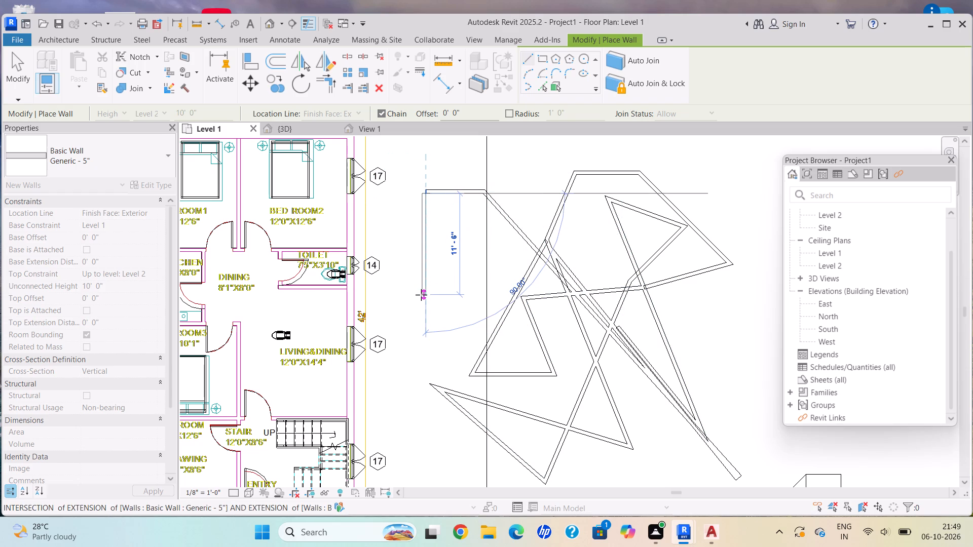
{"action": "left_click", "coordinate": [421, 295]}
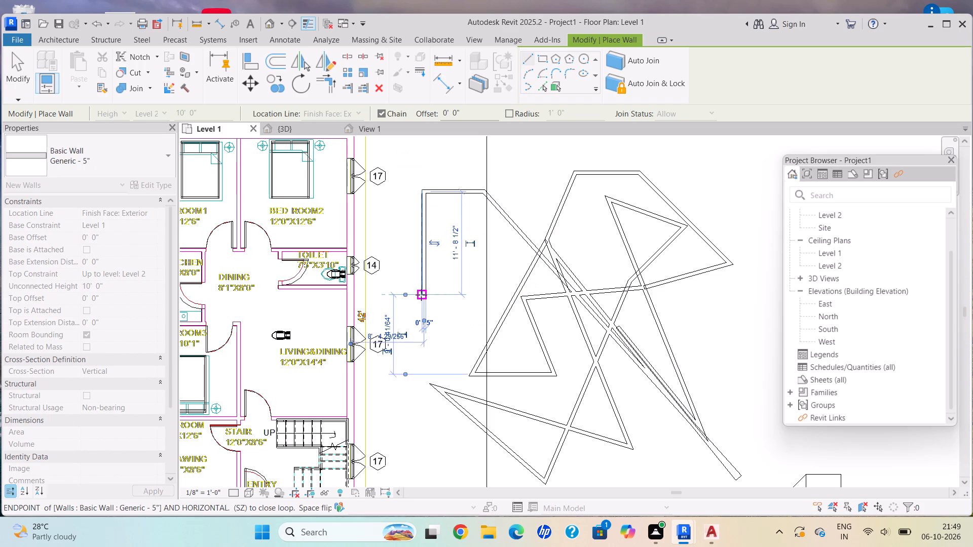
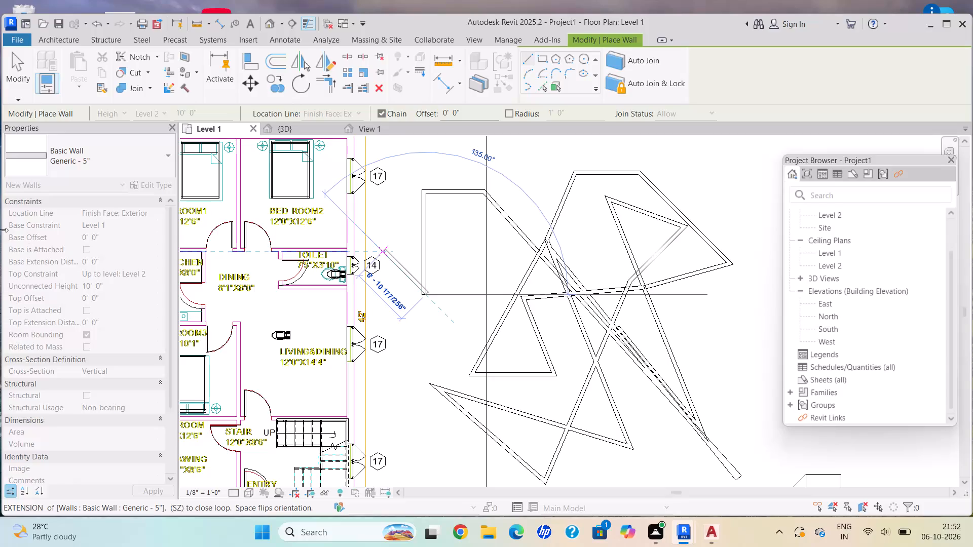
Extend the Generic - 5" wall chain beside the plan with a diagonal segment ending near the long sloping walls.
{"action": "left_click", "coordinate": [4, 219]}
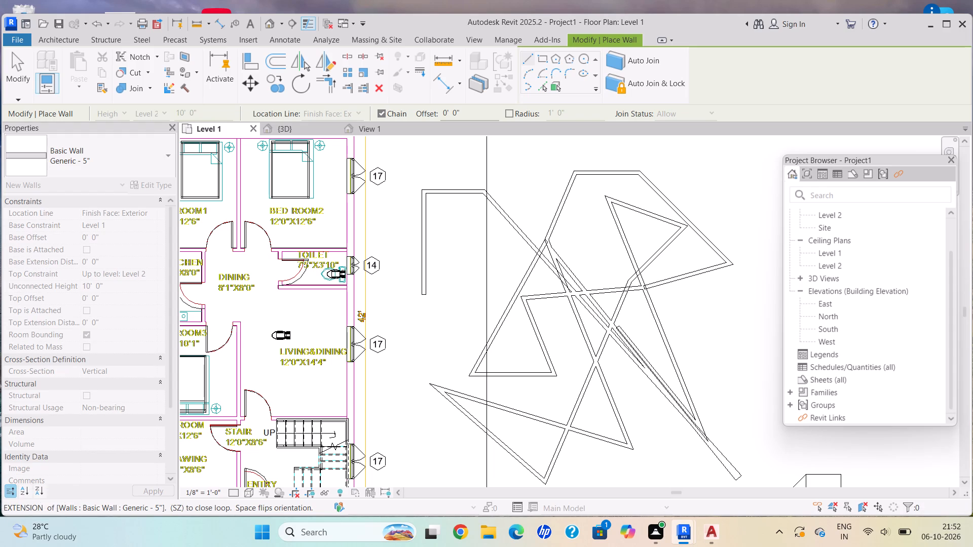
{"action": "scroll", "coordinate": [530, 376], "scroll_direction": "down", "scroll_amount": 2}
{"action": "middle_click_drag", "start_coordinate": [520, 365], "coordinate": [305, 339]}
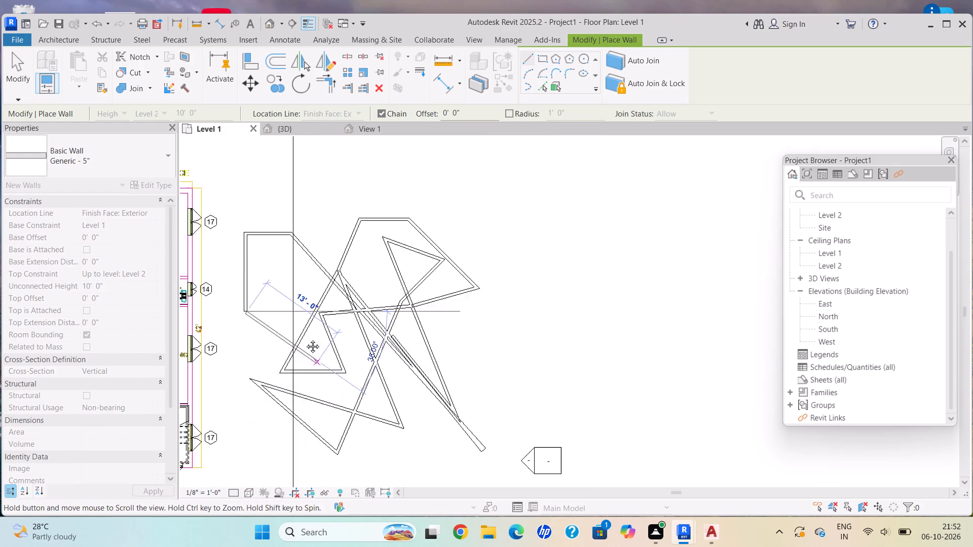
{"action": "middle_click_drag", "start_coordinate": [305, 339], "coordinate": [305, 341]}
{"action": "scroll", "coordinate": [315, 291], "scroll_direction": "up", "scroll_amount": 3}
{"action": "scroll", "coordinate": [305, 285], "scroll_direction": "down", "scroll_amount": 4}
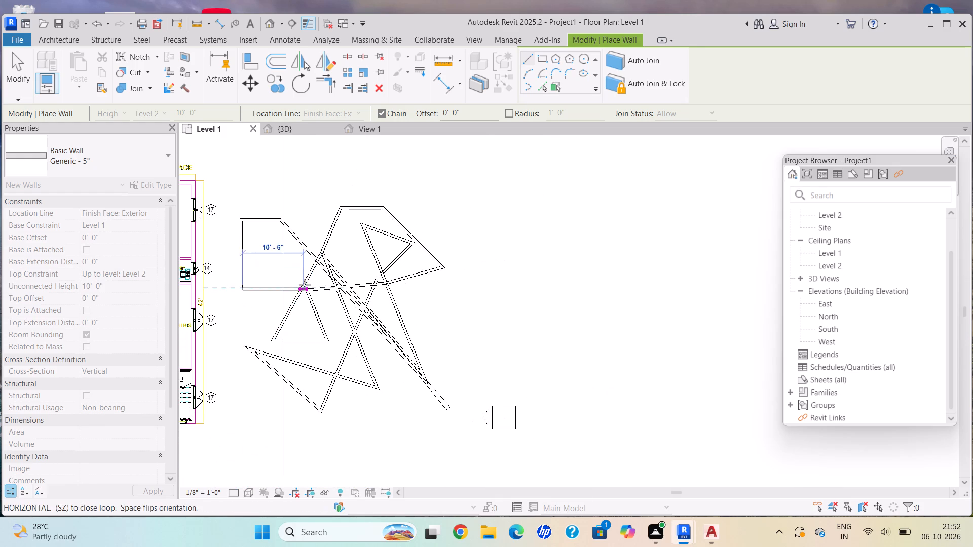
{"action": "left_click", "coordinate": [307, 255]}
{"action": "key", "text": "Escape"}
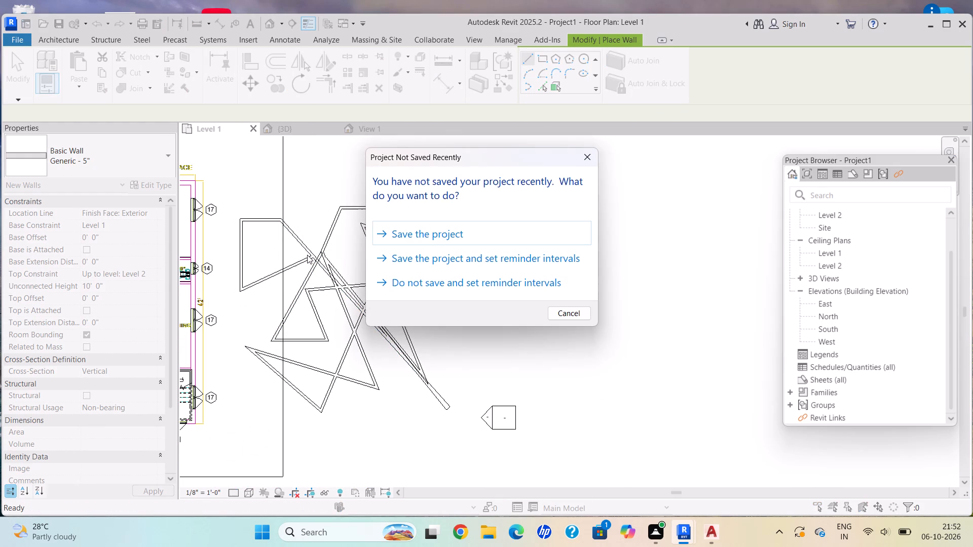
Dismiss the project save reminder without saving or setting reminder intervals.
{"action": "key", "text": "ctrl+z"}
{"action": "key", "text": "ctrl+z"}
{"action": "key", "text": "ctrl+z"}
{"action": "key", "text": "ctrl+z"}
{"action": "key", "text": "ctrl+z"}
{"action": "left_click", "coordinate": [593, 158]}
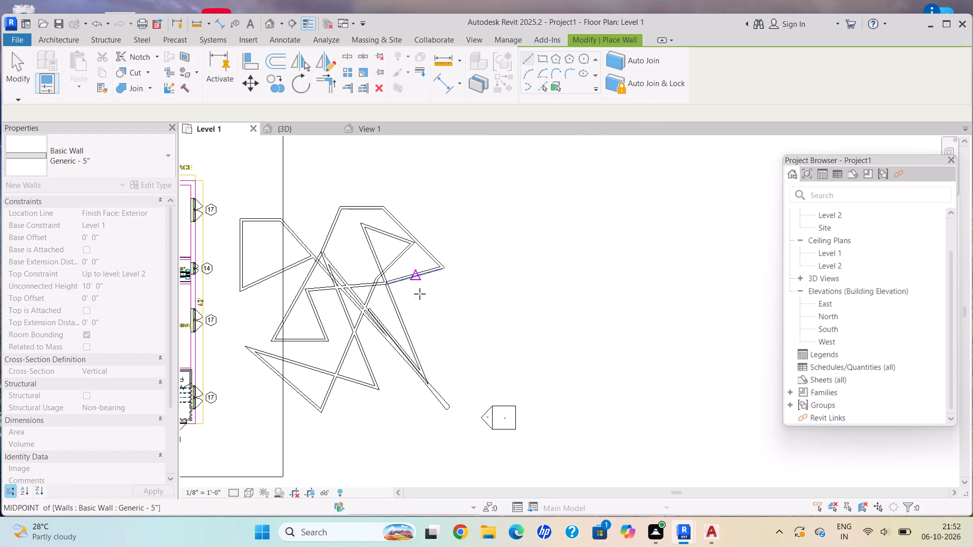
Undo the chained Generic - 5" walls beside the house plan one after another until all of them are removed.
{"action": "key", "text": "ctrl+z"}
{"action": "key", "text": "ctrl+z"}
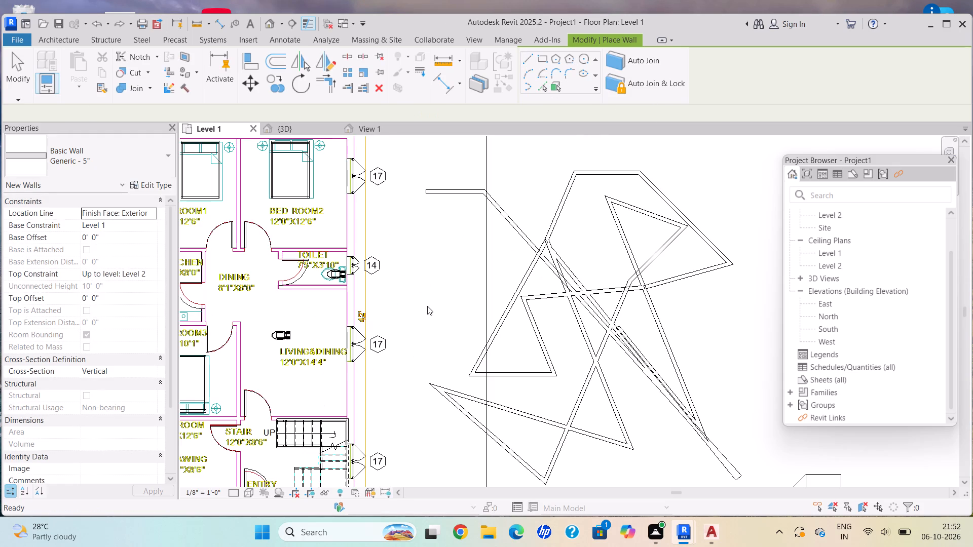
{"action": "key", "text": "ctrl+z"}
{"action": "key", "text": "ctrl+z"}
{"action": "key", "text": "ctrl+z"}
{"action": "key", "text": "ctrl+z"}
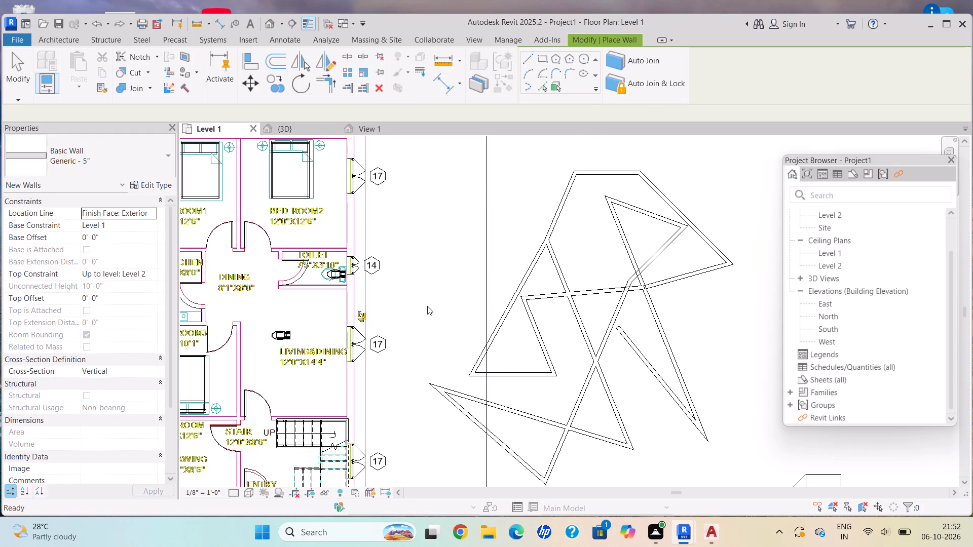
{"action": "key", "text": "z"}
{"action": "key", "text": "ctrl+z"}
{"action": "key", "text": "ctrl+z"}
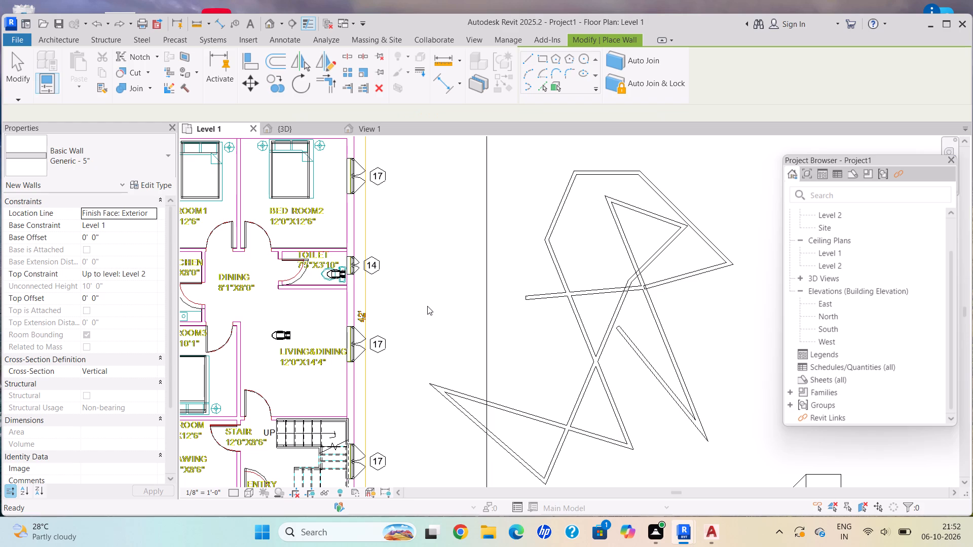
{"action": "key", "text": "ctrl+z"}
{"action": "key", "text": "ctrl+z"}
{"action": "key", "text": "ctrl+z"}
{"action": "key", "text": "ctrl+z"}
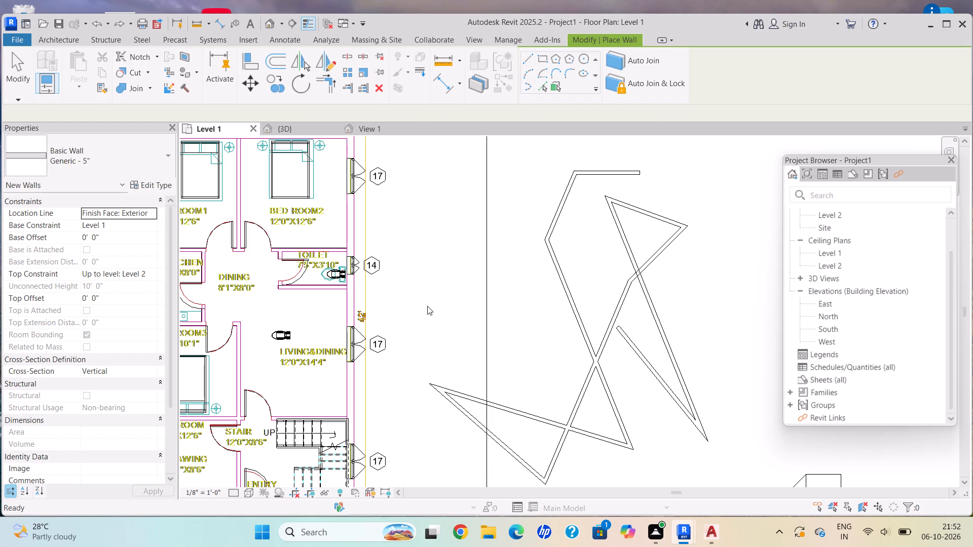
{"action": "type", "text": "zzz"}
{"action": "key", "text": "ctrl+z"}
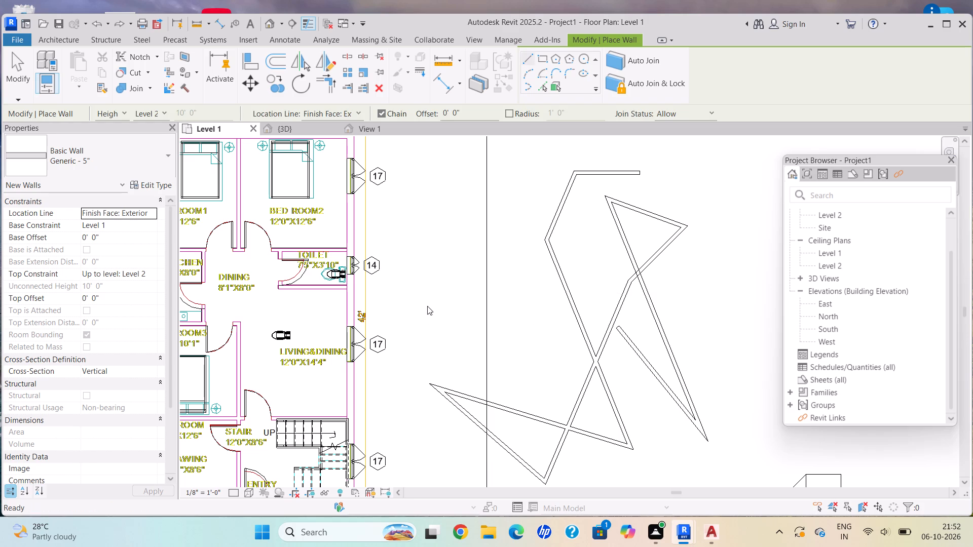
{"action": "type", "text": "zzzz"}
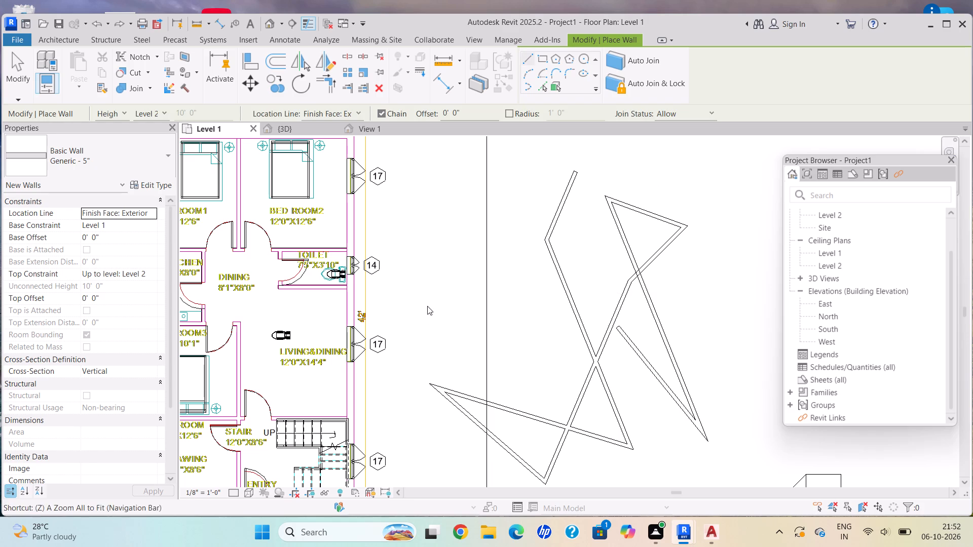
{"action": "key", "text": "ctrl+z"}
{"action": "key", "text": "ctrl+z"}
{"action": "key", "text": "ctrl+z"}
{"action": "key", "text": "ctrl+z"}
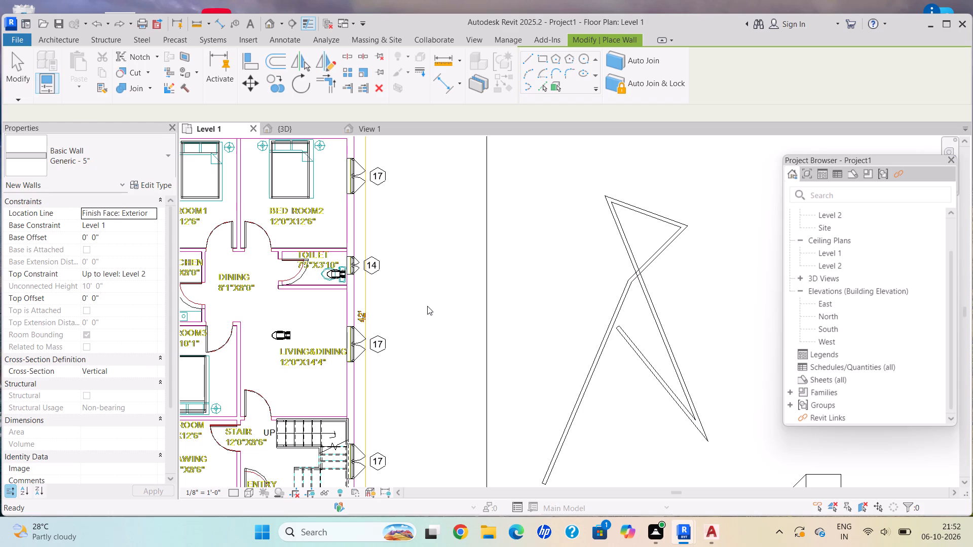
{"action": "key", "text": "ctrl+z"}
{"action": "key", "text": "ctrl+z"}
{"action": "key", "text": "ctrl+z"}
{"action": "key", "text": "ctrl+z"}
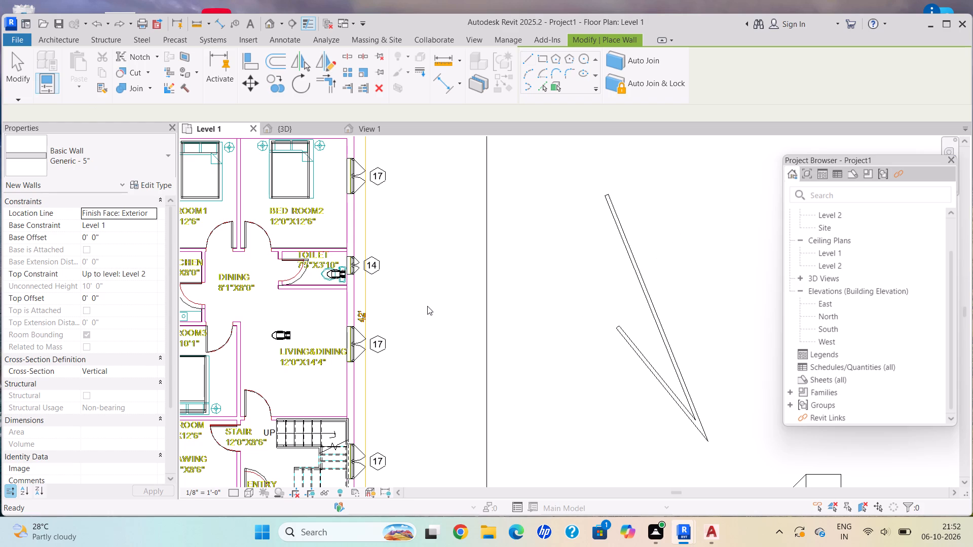
{"action": "key", "text": "ctrl+z"}
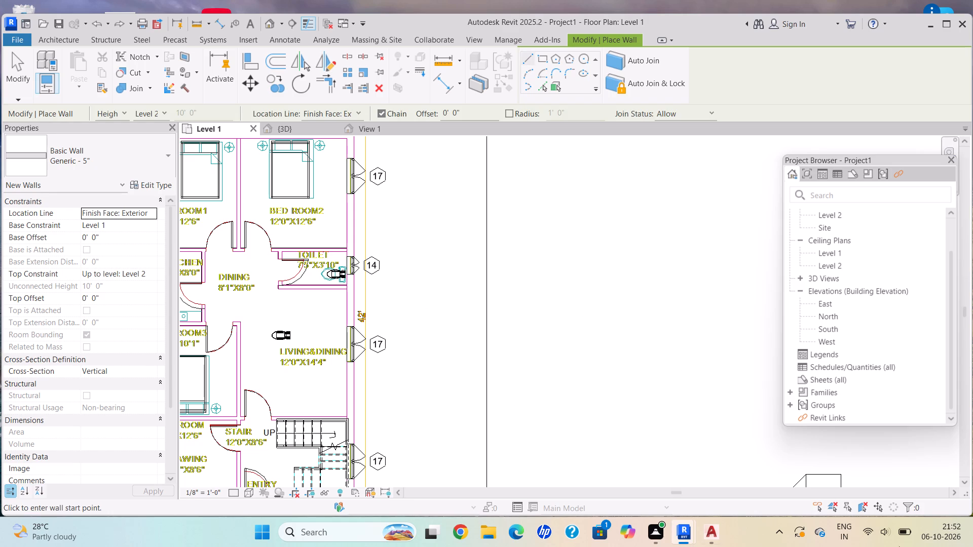
Examine the Level 1 plan from the bedrooms and toilet down to the stair, entry steps and front windows.
{"action": "scroll", "coordinate": [24, 380], "scroll_direction": "down", "scroll_amount": 3}
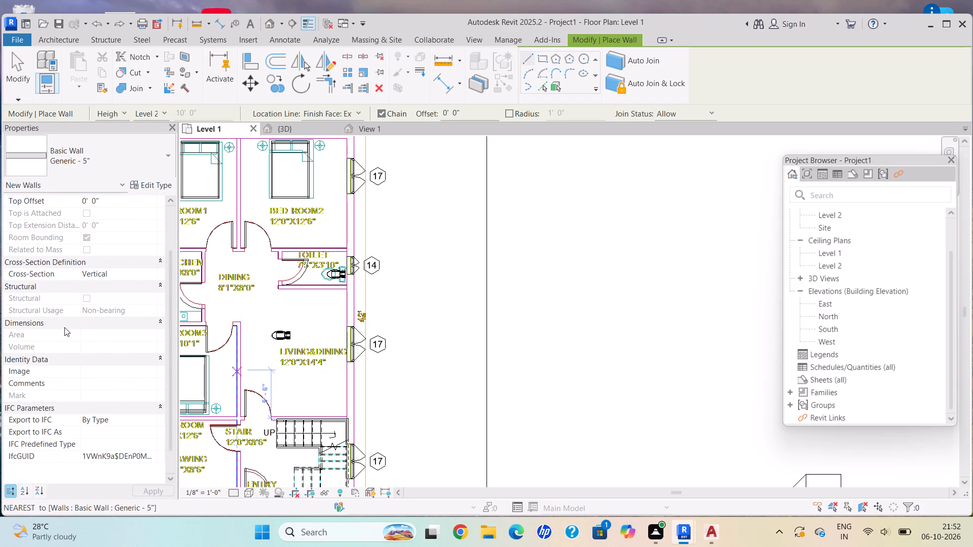
{"action": "scroll", "coordinate": [366, 286], "scroll_direction": "down", "scroll_amount": 6}
{"action": "middle_click_drag", "start_coordinate": [367, 288], "coordinate": [389, 304]}
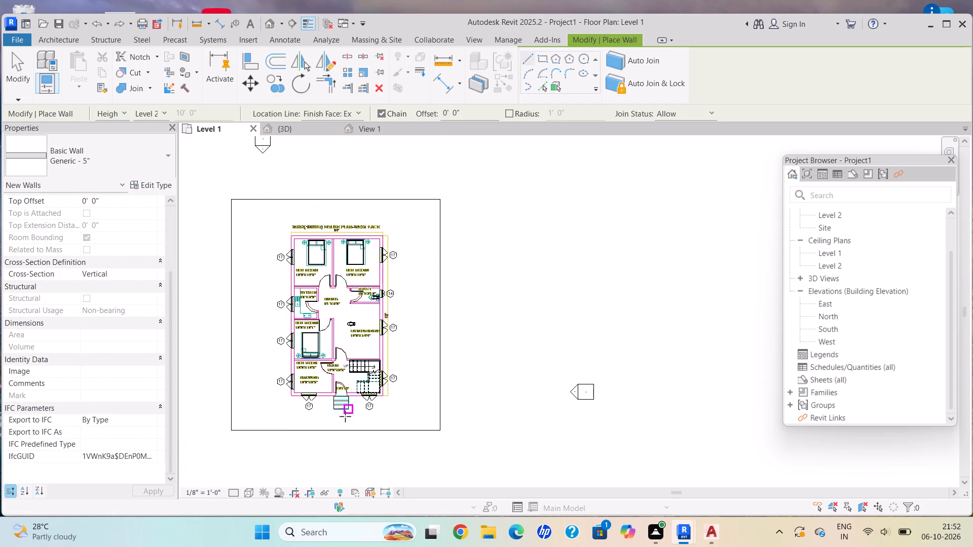
{"action": "scroll", "coordinate": [346, 419], "scroll_direction": "up", "scroll_amount": 2}
{"action": "scroll", "coordinate": [340, 409], "scroll_direction": "down", "scroll_amount": 1}
{"action": "scroll", "coordinate": [340, 407], "scroll_direction": "up", "scroll_amount": 7}
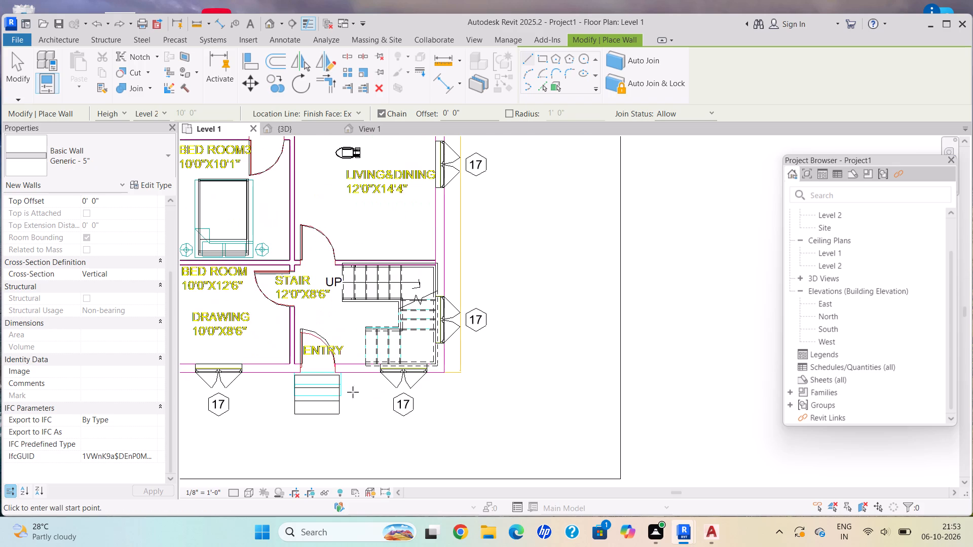
{"action": "scroll", "coordinate": [364, 384], "scroll_direction": "up", "scroll_amount": 5}
{"action": "scroll", "coordinate": [304, 380], "scroll_direction": "down", "scroll_amount": 1}
{"action": "scroll", "coordinate": [304, 379], "scroll_direction": "up", "scroll_amount": 6}
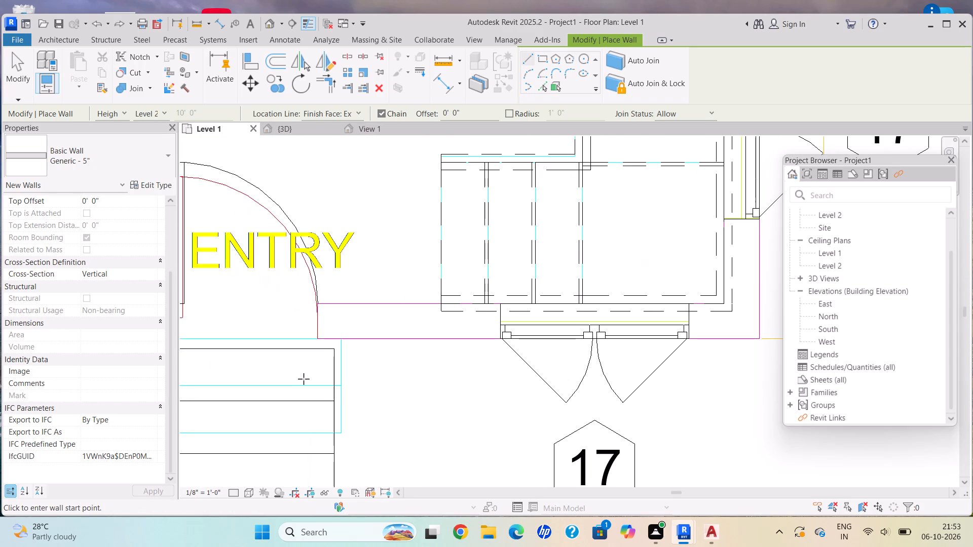
{"action": "scroll", "coordinate": [398, 364], "scroll_direction": "down", "scroll_amount": 3}
{"action": "middle_click_drag", "start_coordinate": [402, 368], "coordinate": [276, 392]}
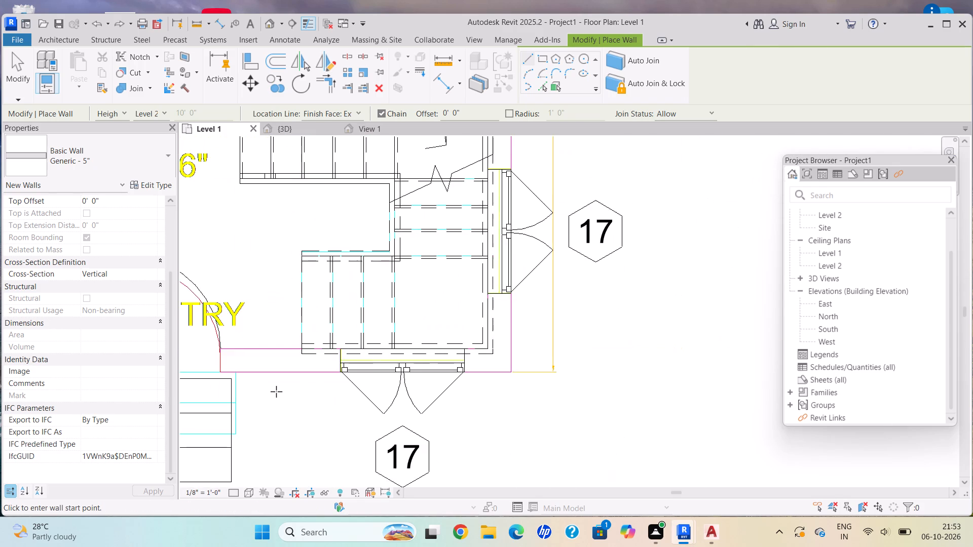
{"action": "scroll", "coordinate": [277, 392], "scroll_direction": "down", "scroll_amount": 4}
{"action": "scroll", "coordinate": [323, 355], "scroll_direction": "down", "scroll_amount": 4}
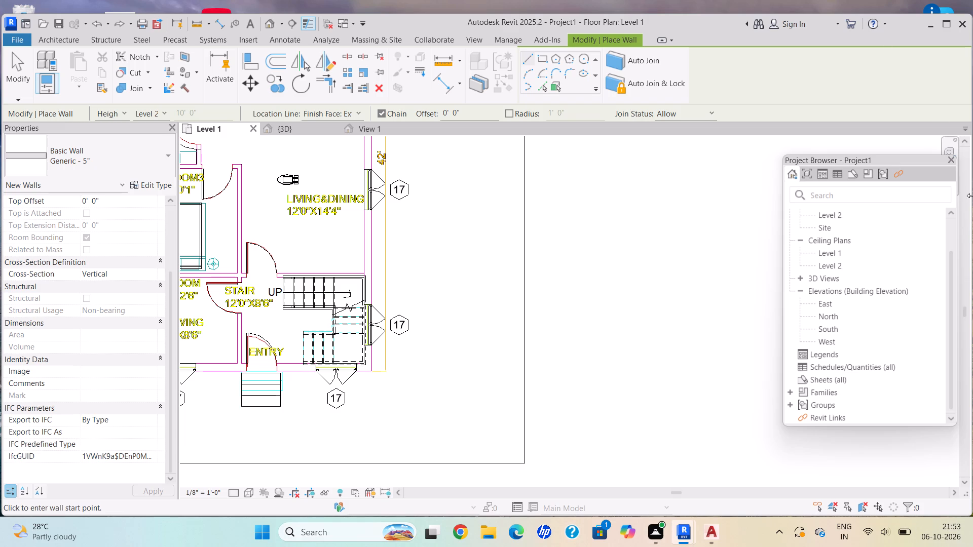
{"action": "scroll", "coordinate": [426, 301], "scroll_direction": "down", "scroll_amount": 4}
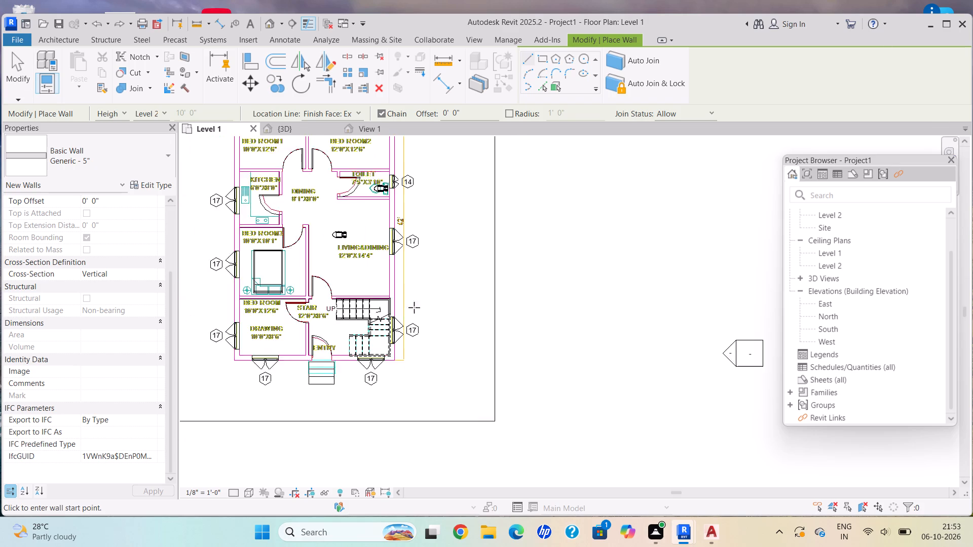
{"action": "middle_click_drag", "start_coordinate": [430, 323], "coordinate": [488, 433]}
{"action": "scroll", "coordinate": [488, 432], "scroll_direction": "down", "scroll_amount": 1}
{"action": "scroll", "coordinate": [486, 258], "scroll_direction": "down", "scroll_amount": 1}
{"action": "scroll", "coordinate": [486, 258], "scroll_direction": "up", "scroll_amount": 5}
{"action": "scroll", "coordinate": [410, 416], "scroll_direction": "up", "scroll_amount": 2}
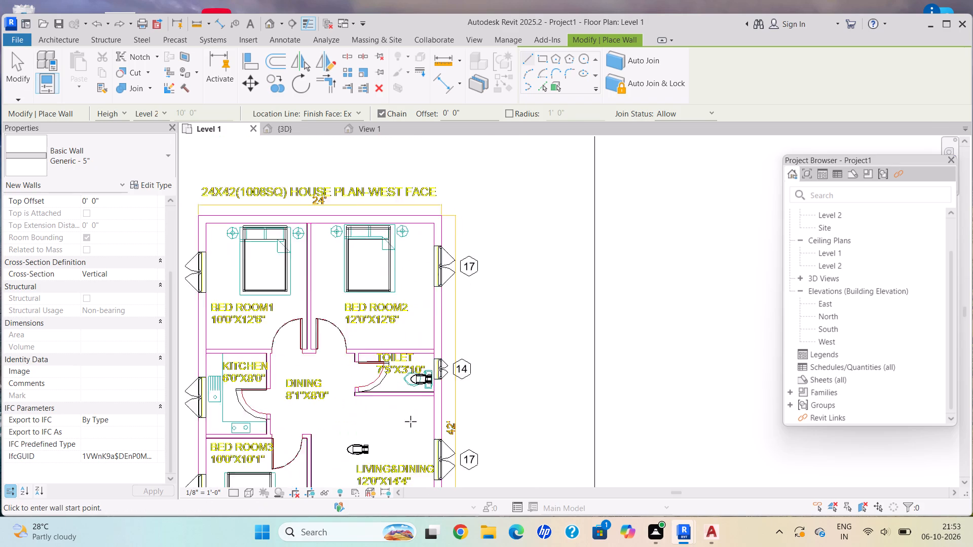
{"action": "scroll", "coordinate": [410, 421], "scroll_direction": "up", "scroll_amount": 3}
{"action": "scroll", "coordinate": [466, 335], "scroll_direction": "up", "scroll_amount": 3}
{"action": "scroll", "coordinate": [354, 421], "scroll_direction": "down", "scroll_amount": 6}
{"action": "middle_click_drag", "start_coordinate": [345, 417], "coordinate": [448, 270]}
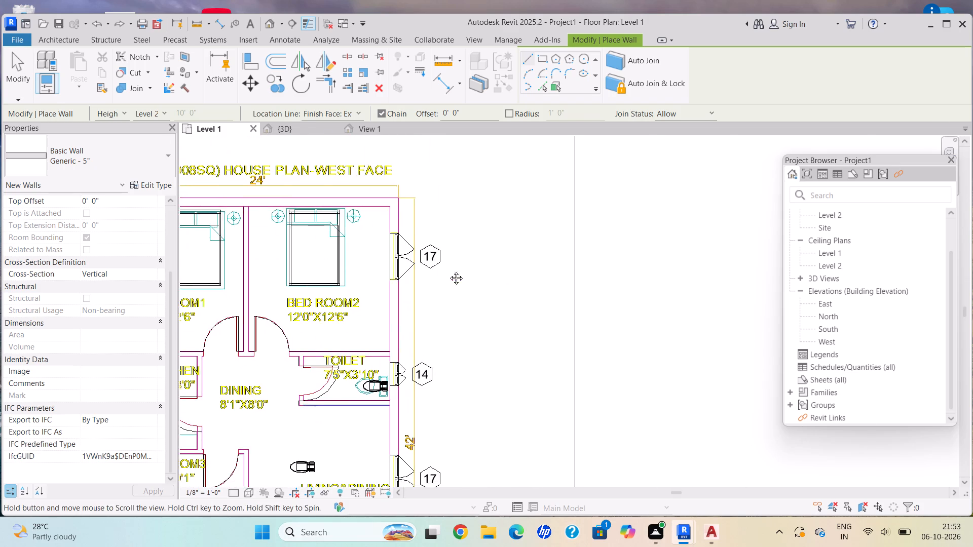
{"action": "middle_click_drag", "start_coordinate": [448, 270], "coordinate": [443, 274]}
{"action": "middle_click_drag", "start_coordinate": [450, 353], "coordinate": [481, 269]}
{"action": "middle_click_drag", "start_coordinate": [319, 409], "coordinate": [382, 311]}
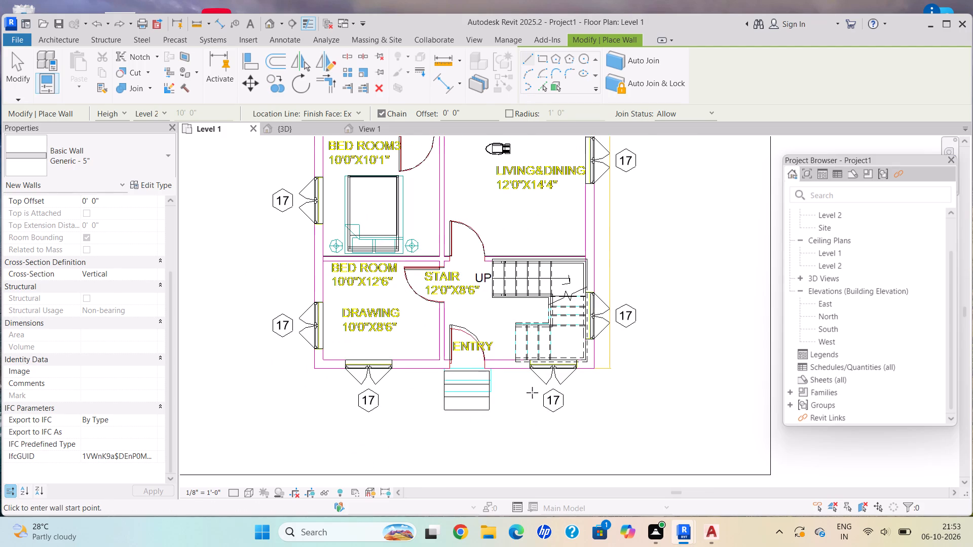
{"action": "scroll", "coordinate": [512, 387], "scroll_direction": "up", "scroll_amount": 1}
{"action": "scroll", "coordinate": [512, 385], "scroll_direction": "down", "scroll_amount": 1}
{"action": "scroll", "coordinate": [512, 381], "scroll_direction": "up", "scroll_amount": 1}
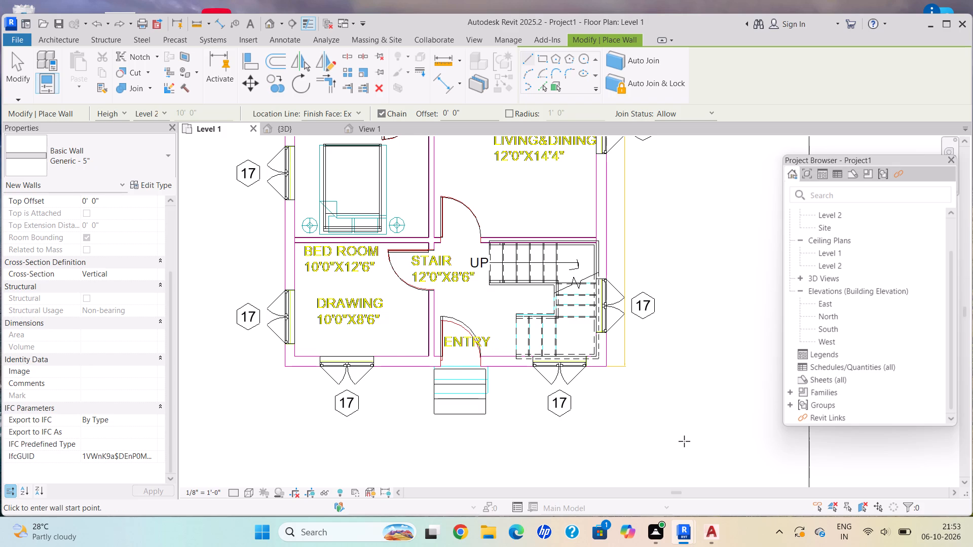
Set the location line for new walls to Core Centerline.
{"action": "scroll", "coordinate": [684, 441], "scroll_direction": "up", "scroll_amount": 1}
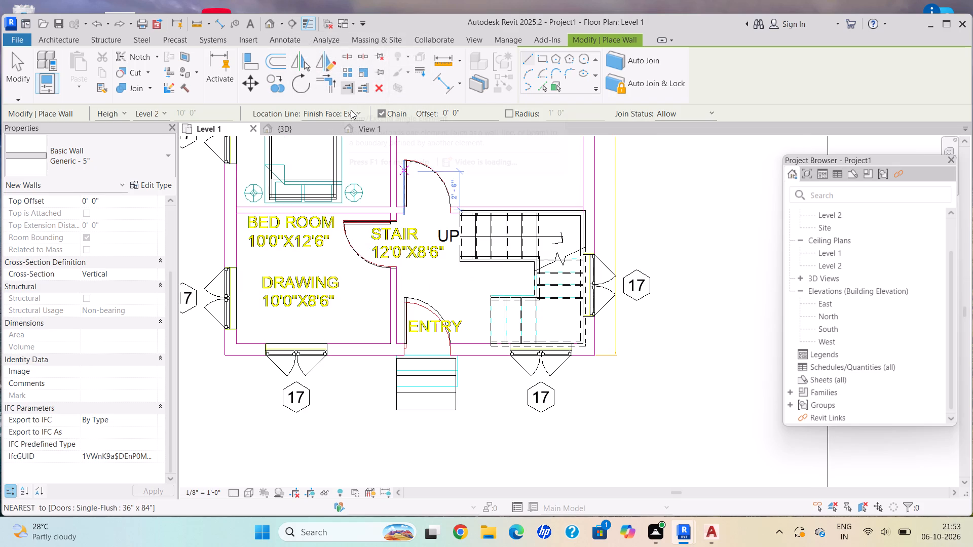
{"action": "scroll", "coordinate": [348, 106], "scroll_direction": "up", "scroll_amount": 1}
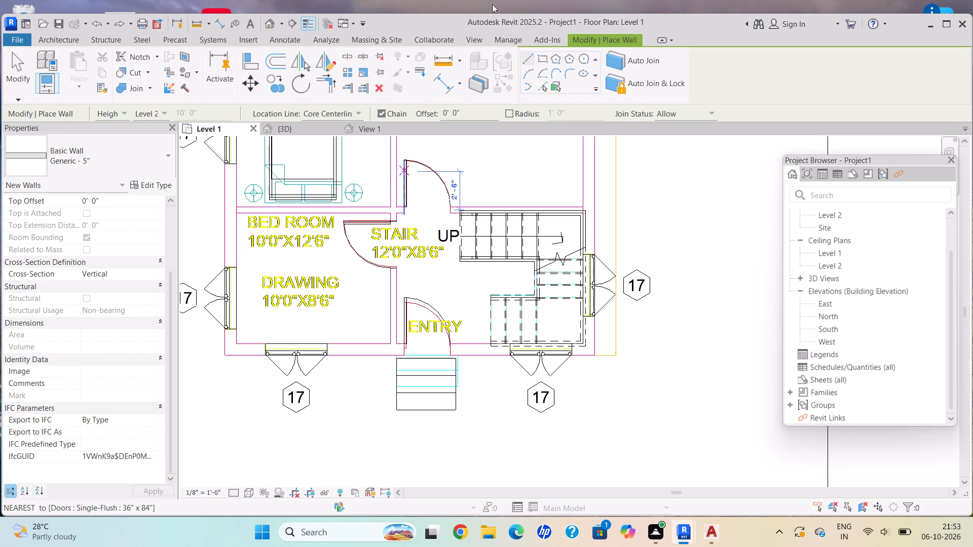
Examine the Bedroom 3, drawing room, stair and entry areas of the Level 1 plan and leave the Wall command.
{"action": "scroll", "coordinate": [49, 184], "scroll_direction": "down", "scroll_amount": 4}
{"action": "scroll", "coordinate": [255, 174], "scroll_direction": "down", "scroll_amount": 1}
{"action": "middle_click_drag", "start_coordinate": [278, 207], "coordinate": [294, 324]}
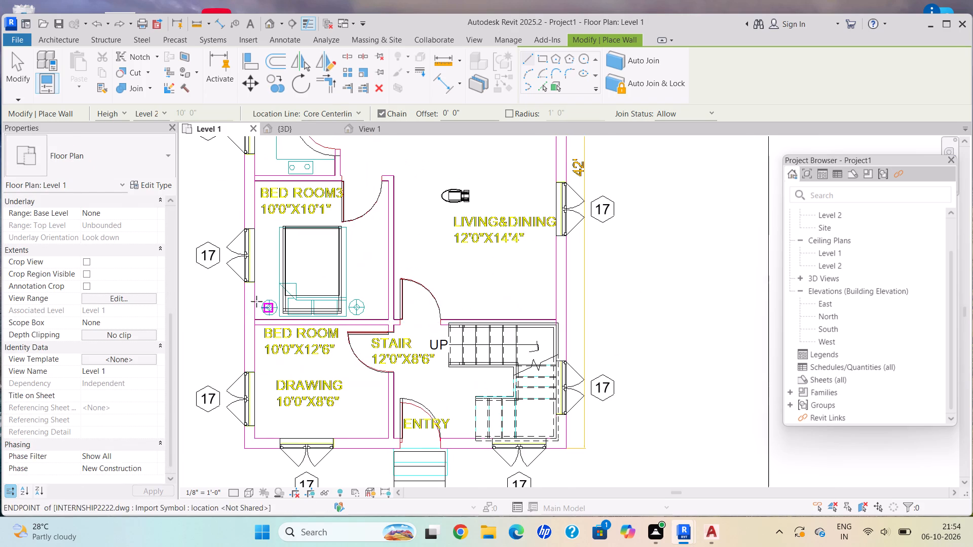
{"action": "scroll", "coordinate": [230, 288], "scroll_direction": "up", "scroll_amount": 5}
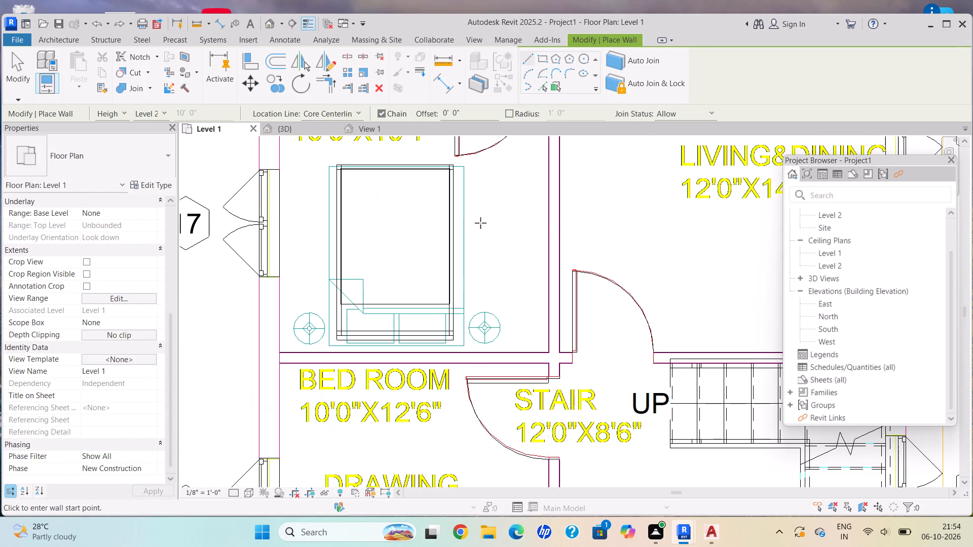
{"action": "scroll", "coordinate": [675, 223], "scroll_direction": "down", "scroll_amount": 1}
{"action": "scroll", "coordinate": [675, 223], "scroll_direction": "up", "scroll_amount": 1}
{"action": "middle_click_drag", "start_coordinate": [674, 223], "coordinate": [467, 222]}
{"action": "scroll", "coordinate": [726, 342], "scroll_direction": "down", "scroll_amount": 5}
{"action": "middle_click_drag", "start_coordinate": [702, 332], "coordinate": [410, 214]}
{"action": "scroll", "coordinate": [386, 208], "scroll_direction": "down", "scroll_amount": 2}
{"action": "scroll", "coordinate": [433, 249], "scroll_direction": "up", "scroll_amount": 1}
{"action": "scroll", "coordinate": [434, 249], "scroll_direction": "down", "scroll_amount": 1}
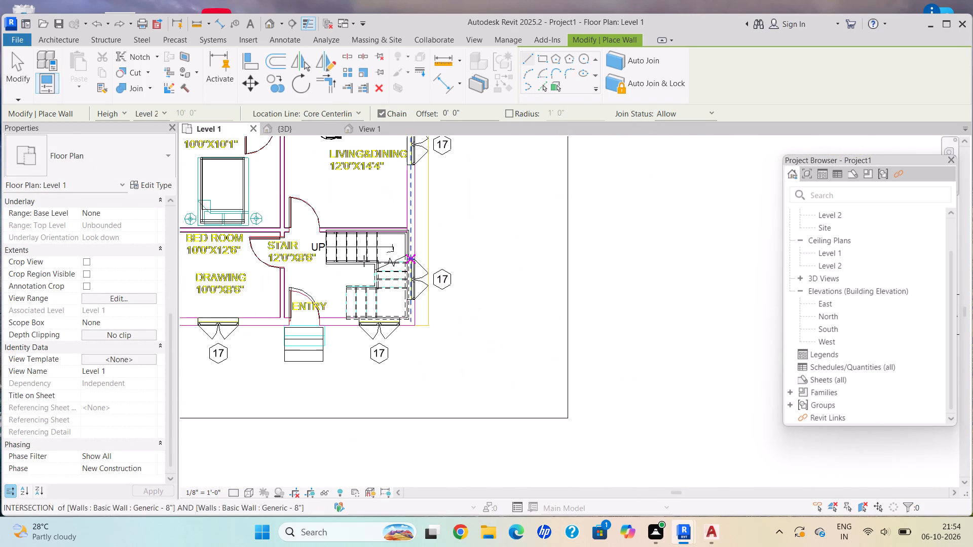
{"action": "middle_click_drag", "start_coordinate": [246, 225], "coordinate": [295, 265]}
{"action": "scroll", "coordinate": [280, 244], "scroll_direction": "up", "scroll_amount": 1}
{"action": "scroll", "coordinate": [280, 243], "scroll_direction": "down", "scroll_amount": 1}
{"action": "scroll", "coordinate": [280, 243], "scroll_direction": "up", "scroll_amount": 3}
{"action": "scroll", "coordinate": [220, 297], "scroll_direction": "up", "scroll_amount": 3}
{"action": "scroll", "coordinate": [220, 297], "scroll_direction": "down", "scroll_amount": 1}
{"action": "scroll", "coordinate": [220, 297], "scroll_direction": "up", "scroll_amount": 4}
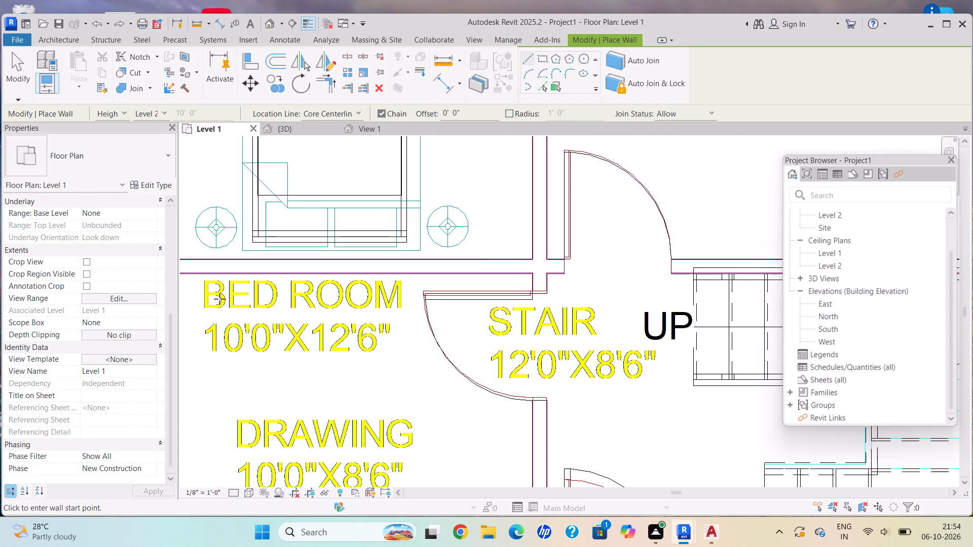
{"action": "scroll", "coordinate": [228, 292], "scroll_direction": "down", "scroll_amount": 5}
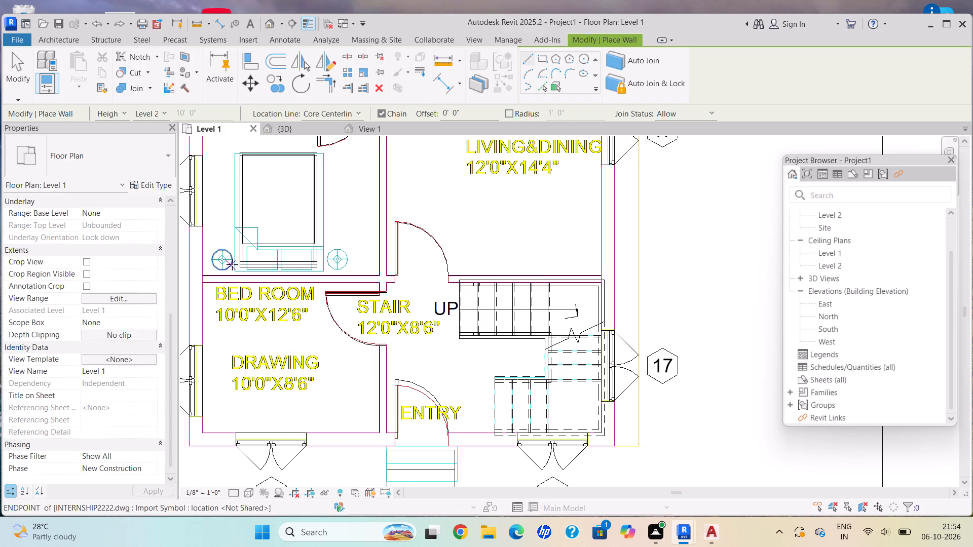
{"action": "key", "text": "Escape"}
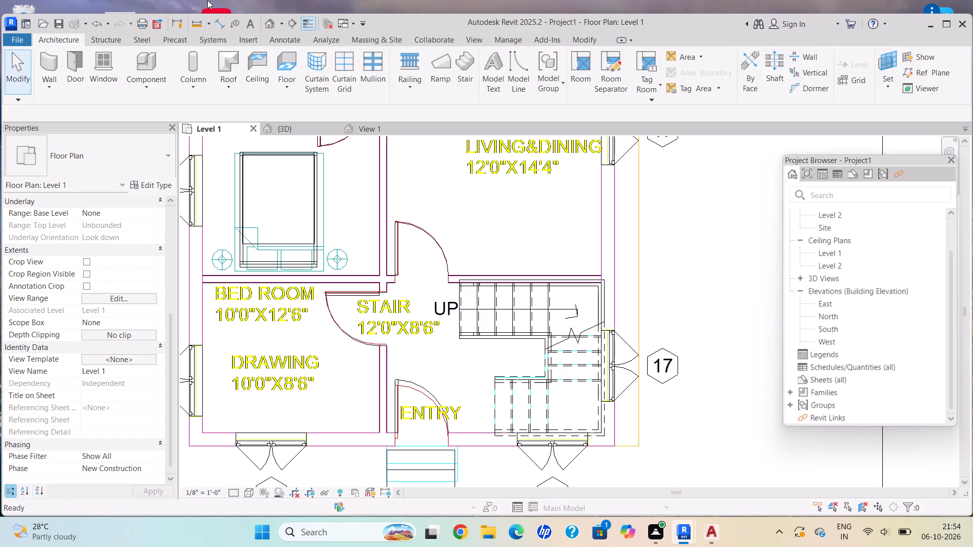
Examine the Level 1 plan from the drawing room and stair through Bedroom 3, kitchen and dining up to the top bedrooms.
{"action": "scroll", "coordinate": [419, 148], "scroll_direction": "down", "scroll_amount": 2}
{"action": "scroll", "coordinate": [419, 149], "scroll_direction": "up", "scroll_amount": 1}
{"action": "scroll", "coordinate": [419, 149], "scroll_direction": "down", "scroll_amount": 3}
{"action": "middle_click_drag", "start_coordinate": [423, 200], "coordinate": [452, 255]}
{"action": "scroll", "coordinate": [335, 190], "scroll_direction": "down", "scroll_amount": 1}
{"action": "middle_click_drag", "start_coordinate": [338, 187], "coordinate": [362, 220]}
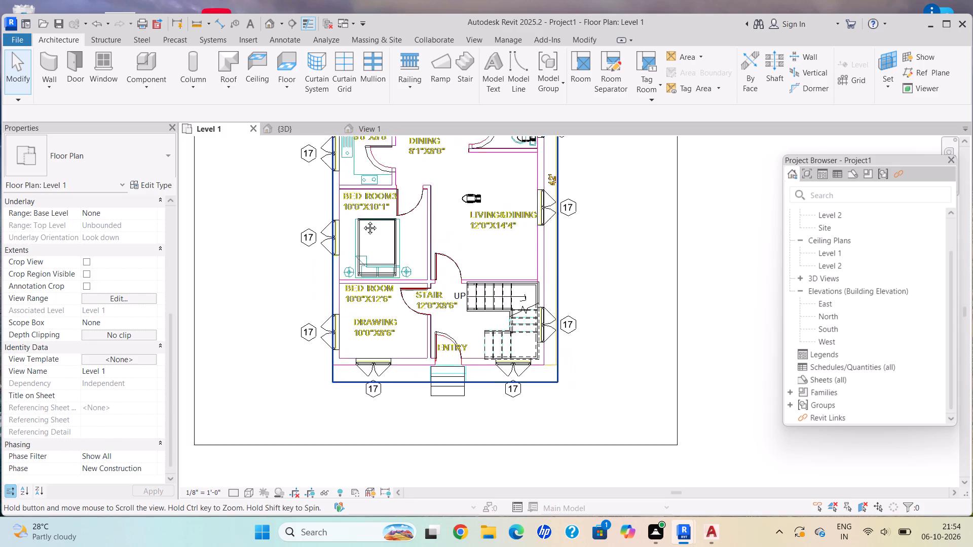
{"action": "middle_click_drag", "start_coordinate": [362, 220], "coordinate": [357, 257]}
{"action": "scroll", "coordinate": [400, 218], "scroll_direction": "up", "scroll_amount": 3}
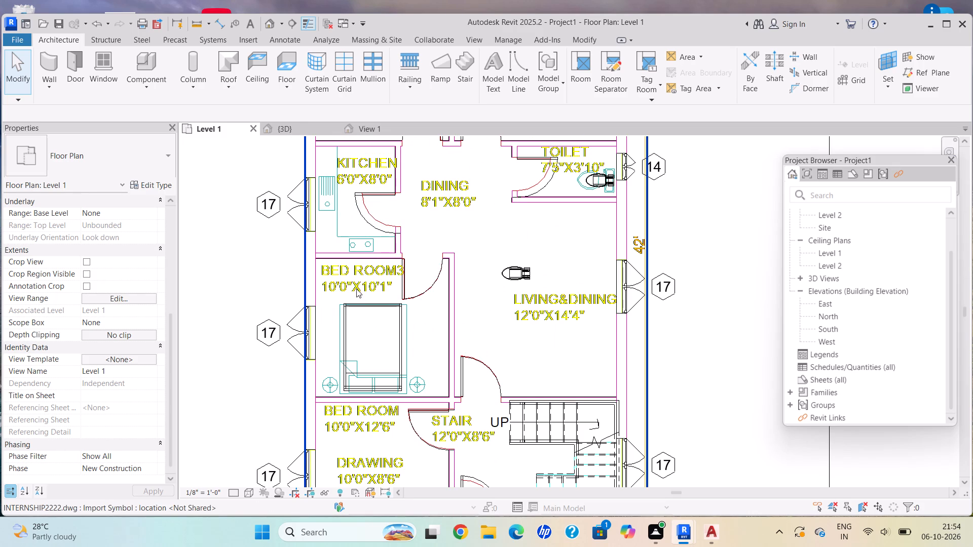
{"action": "scroll", "coordinate": [348, 267], "scroll_direction": "up", "scroll_amount": 1}
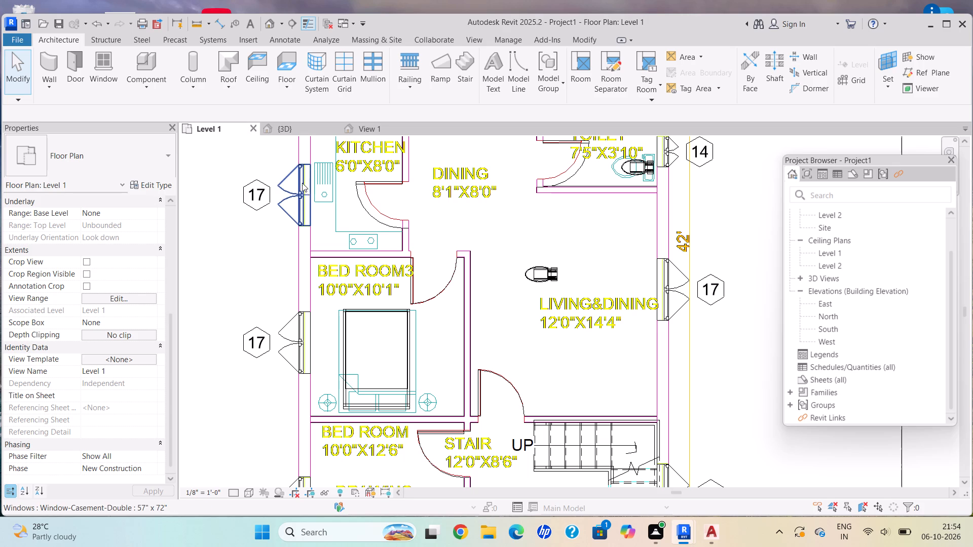
{"action": "key", "text": "Escape"}
{"action": "middle_click_drag", "start_coordinate": [343, 204], "coordinate": [396, 247], "text": "shift"}
{"action": "scroll", "coordinate": [392, 242], "scroll_direction": "up", "scroll_amount": 1, "text": "shift"}
{"action": "scroll", "coordinate": [396, 247], "scroll_direction": "down", "scroll_amount": 1}
{"action": "scroll", "coordinate": [396, 247], "scroll_direction": "up", "scroll_amount": 1}
{"action": "scroll", "coordinate": [397, 247], "scroll_direction": "down", "scroll_amount": 2}
{"action": "scroll", "coordinate": [397, 247], "scroll_direction": "up", "scroll_amount": 1}
{"action": "scroll", "coordinate": [397, 247], "scroll_direction": "down", "scroll_amount": 1}
{"action": "middle_click_drag", "start_coordinate": [397, 247], "coordinate": [357, 292]}
{"action": "scroll", "coordinate": [357, 292], "scroll_direction": "up", "scroll_amount": 1}
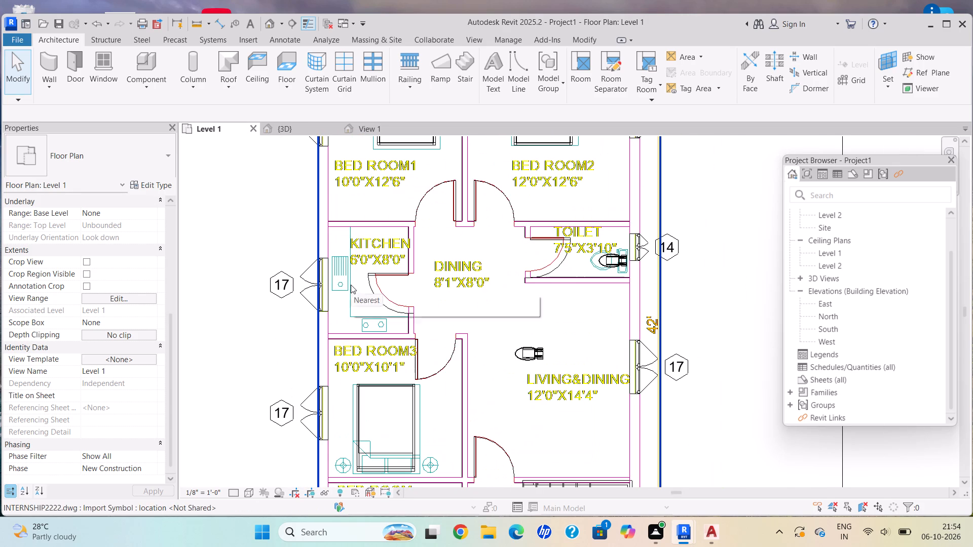
{"action": "scroll", "coordinate": [349, 281], "scroll_direction": "up", "scroll_amount": 1}
{"action": "scroll", "coordinate": [349, 281], "scroll_direction": "down", "scroll_amount": 4}
{"action": "middle_click_drag", "start_coordinate": [342, 281], "coordinate": [343, 332]}
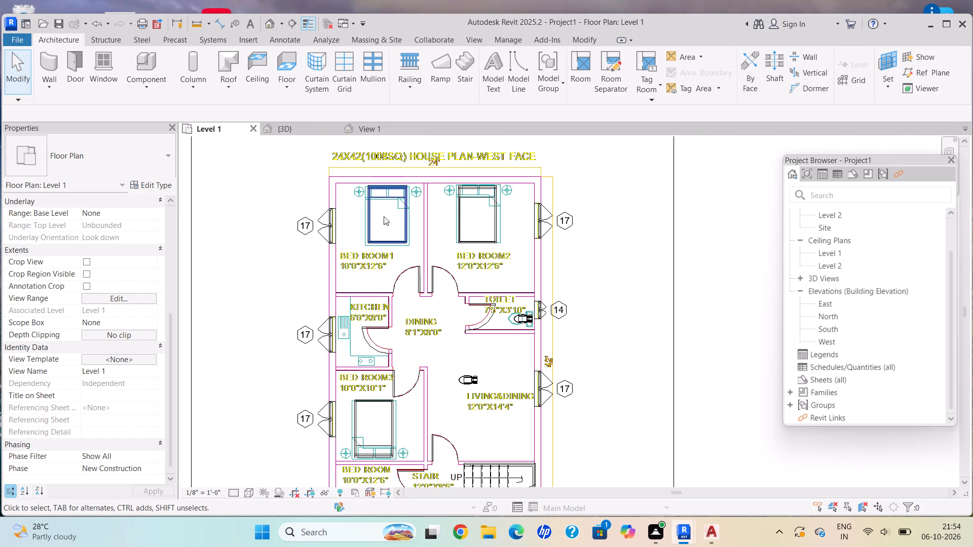
Nudge the Bedroom 2 bed two increments toward the exterior window wall, to 6'-8" from it.
{"action": "scroll", "coordinate": [467, 207], "scroll_direction": "up", "scroll_amount": 6}
{"action": "scroll", "coordinate": [529, 184], "scroll_direction": "up", "scroll_amount": 4}
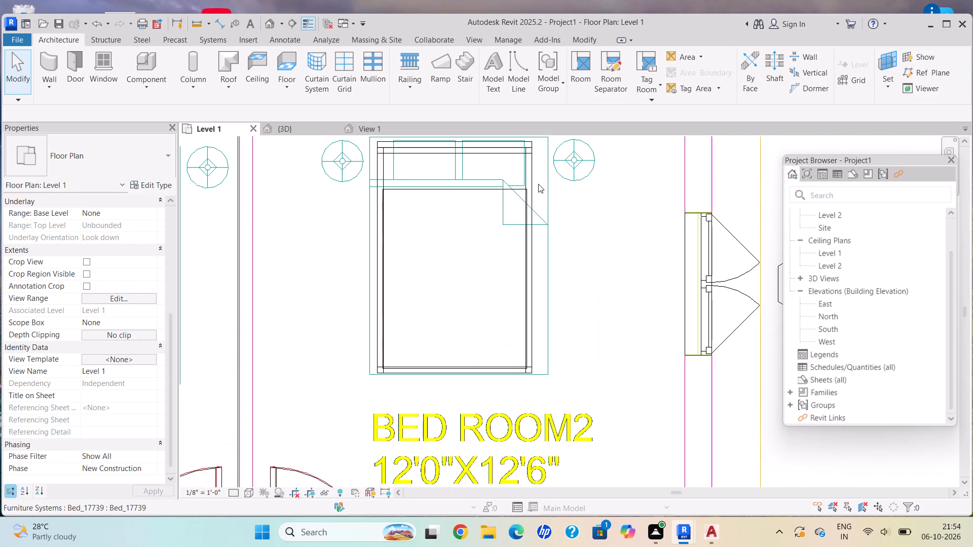
{"action": "middle_click_drag", "start_coordinate": [538, 184], "coordinate": [538, 290]}
{"action": "scroll", "coordinate": [528, 225], "scroll_direction": "down", "scroll_amount": 3}
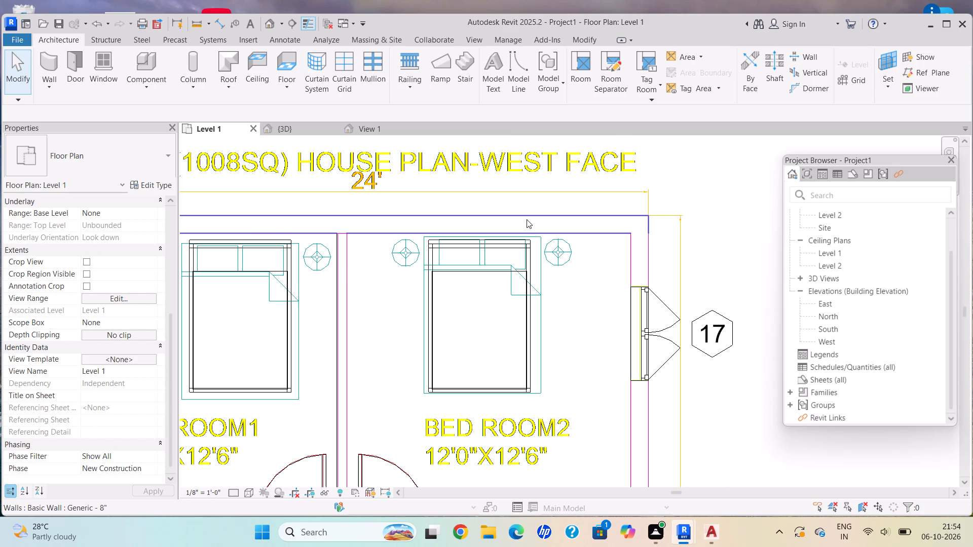
{"action": "scroll", "coordinate": [459, 42], "scroll_direction": "down", "scroll_amount": 5}
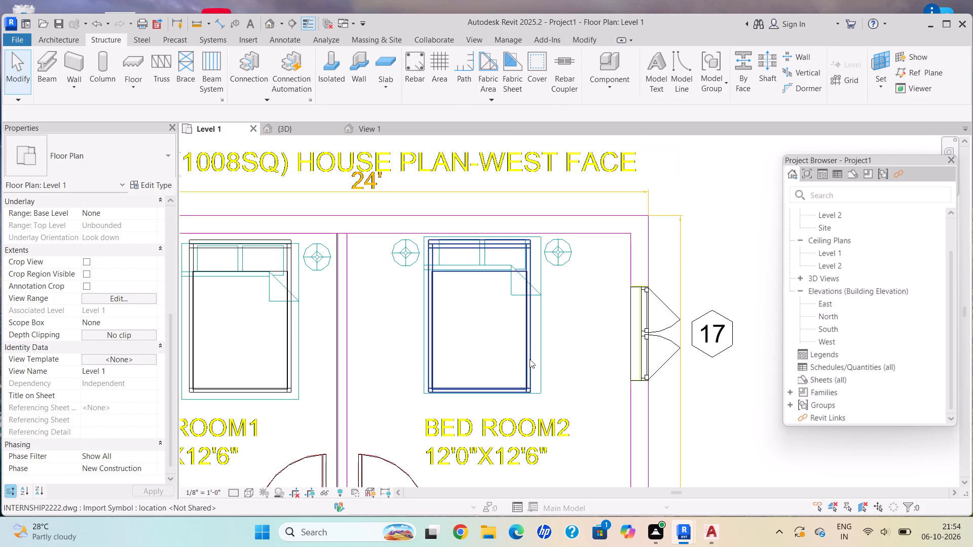
{"action": "key", "text": "Escape"}
{"action": "left_click", "coordinate": [527, 359]}
{"action": "key", "text": "Right"}
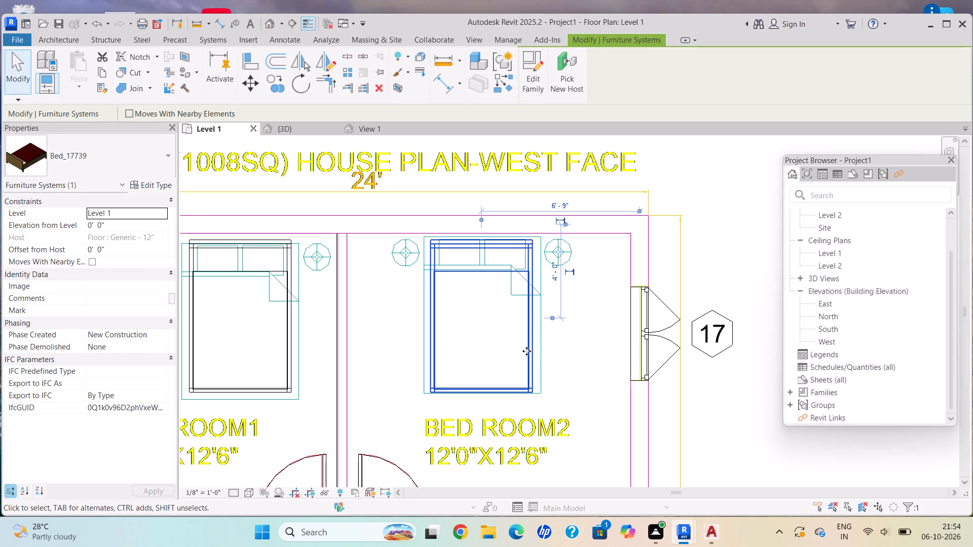
{"action": "key", "text": "Right"}
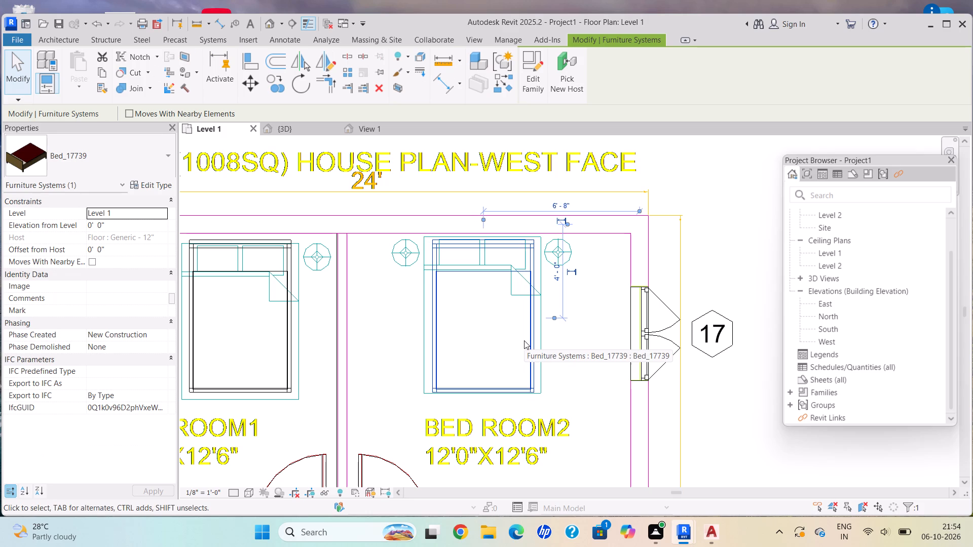
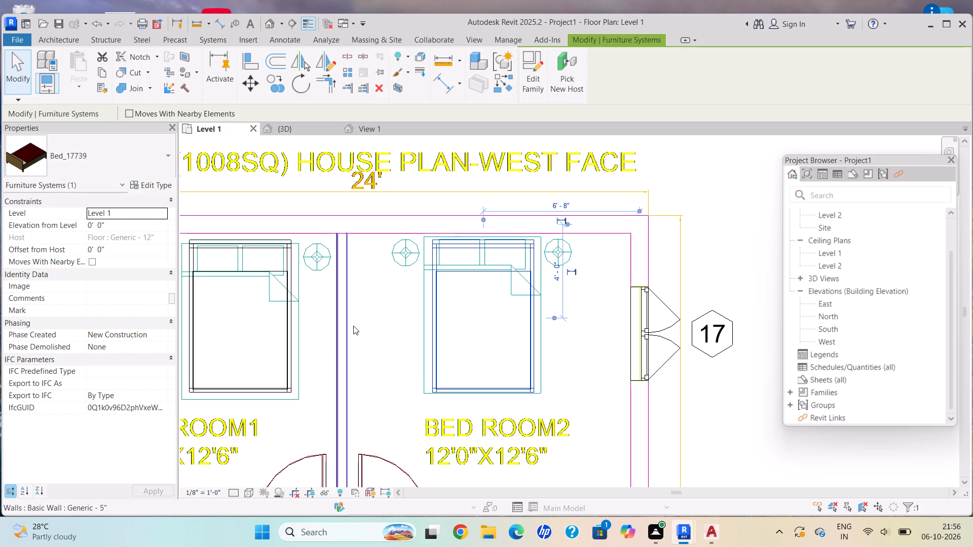
Copy the Bedroom 2 bed about 5'-7" toward Bedroom 1, placing the copy across the wall between the two bedrooms.
{"action": "scroll", "coordinate": [345, 276], "scroll_direction": "down", "scroll_amount": 2}
{"action": "scroll", "coordinate": [334, 239], "scroll_direction": "up", "scroll_amount": 3}
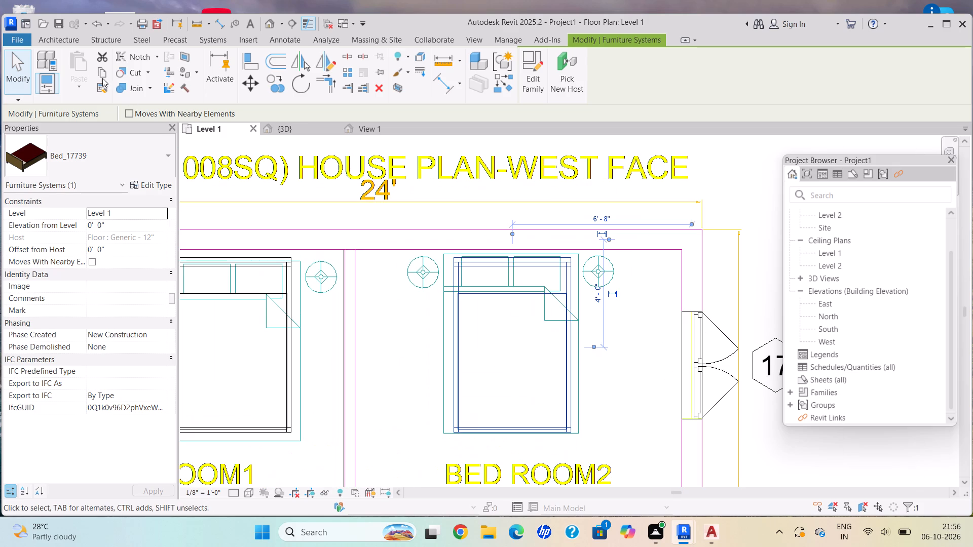
{"action": "left_click", "coordinate": [459, 342]}
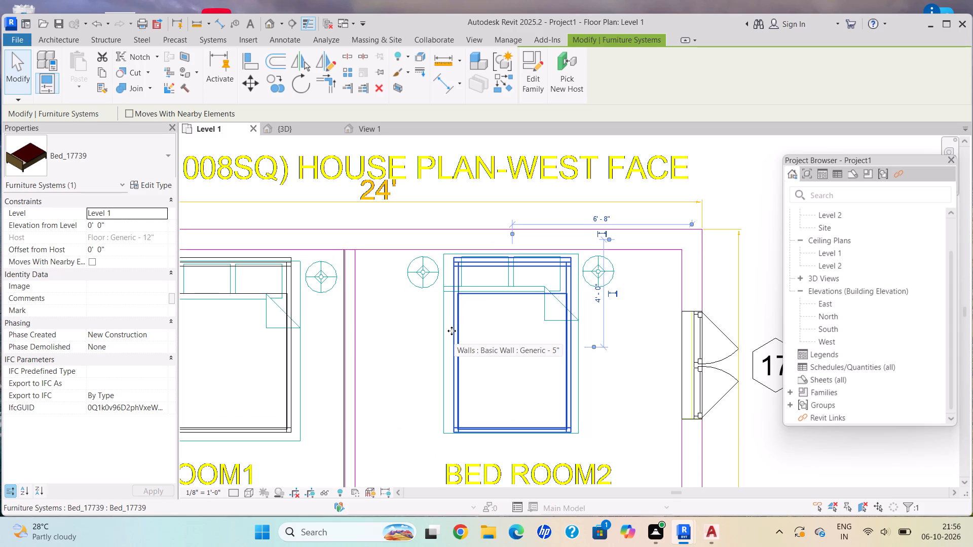
{"action": "left_click", "coordinate": [455, 328]}
{"action": "left_click", "coordinate": [284, 84]}
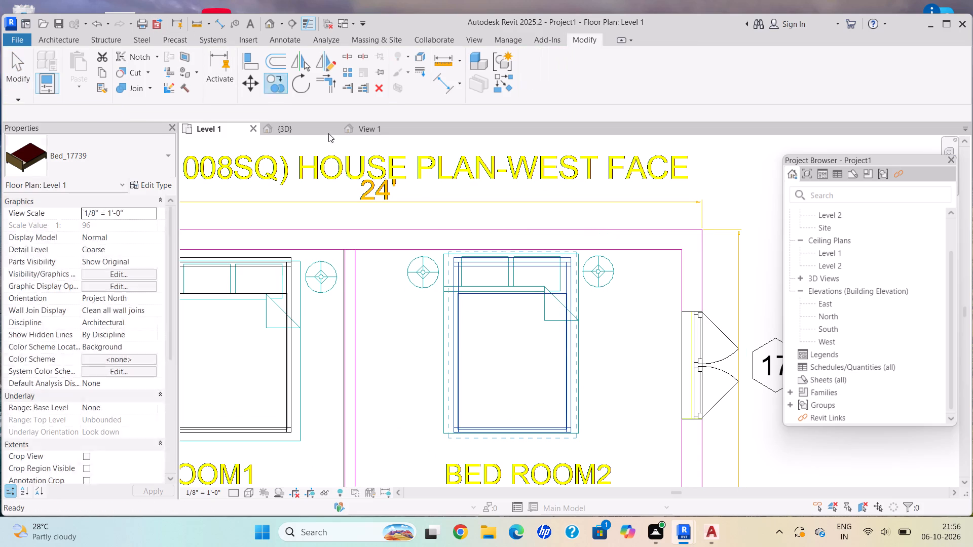
{"action": "left_click", "coordinate": [572, 429]}
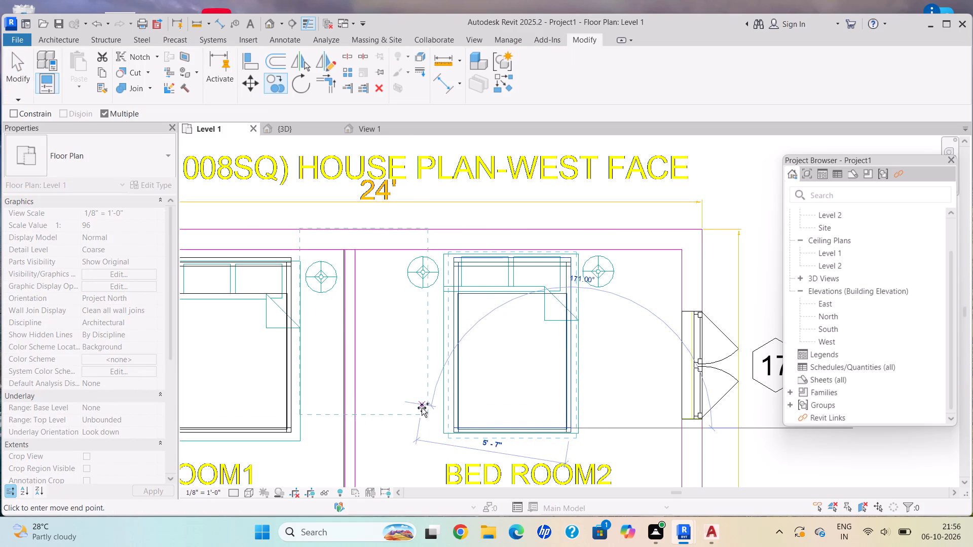
{"action": "left_click", "coordinate": [421, 412]}
{"action": "scroll", "coordinate": [452, 391], "scroll_direction": "down", "scroll_amount": 3}
{"action": "middle_click_drag", "start_coordinate": [436, 349], "coordinate": [440, 256]}
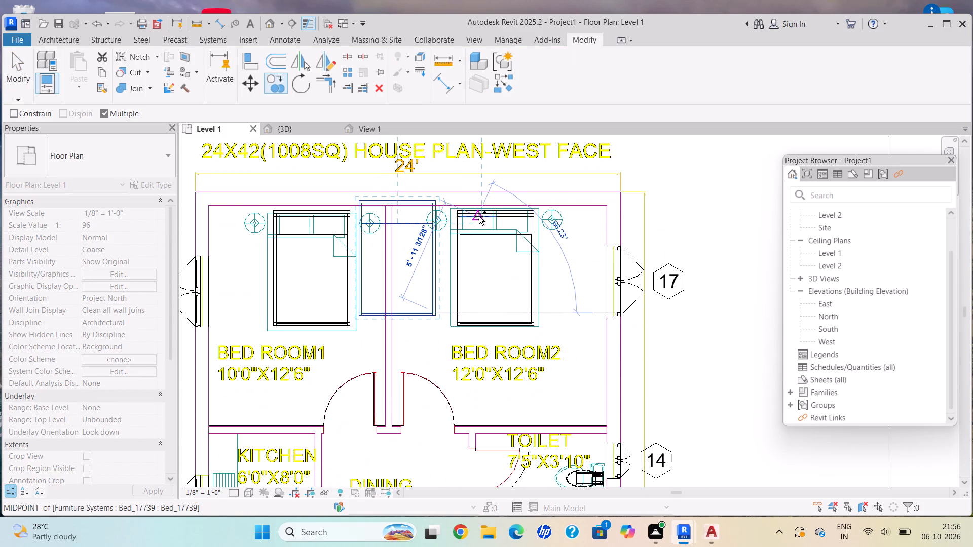
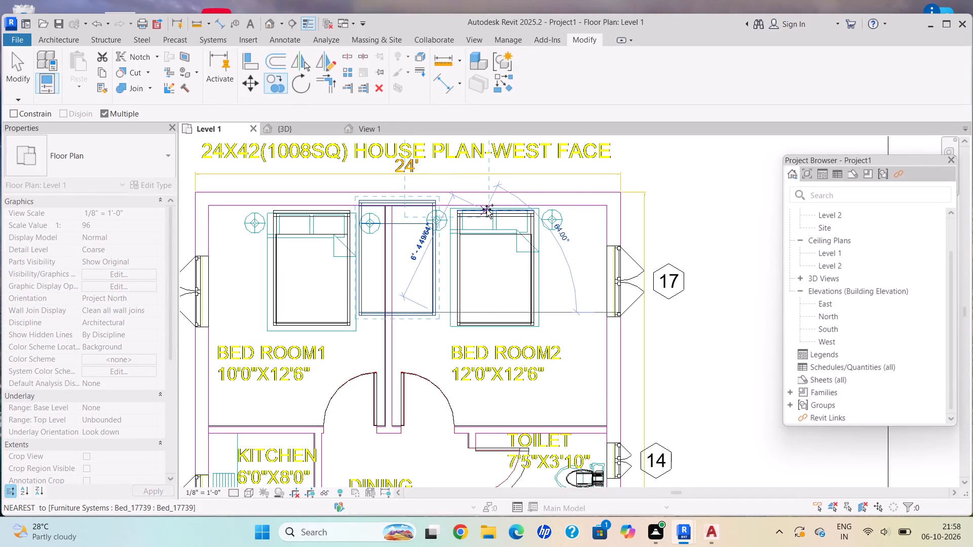
Place a further copy of the bed in the Living & Dining area, over the loose toilet fixture.
{"action": "scroll", "coordinate": [469, 288], "scroll_direction": "down", "scroll_amount": 3}
{"action": "scroll", "coordinate": [469, 288], "scroll_direction": "up", "scroll_amount": 1}
{"action": "scroll", "coordinate": [469, 287], "scroll_direction": "down", "scroll_amount": 1}
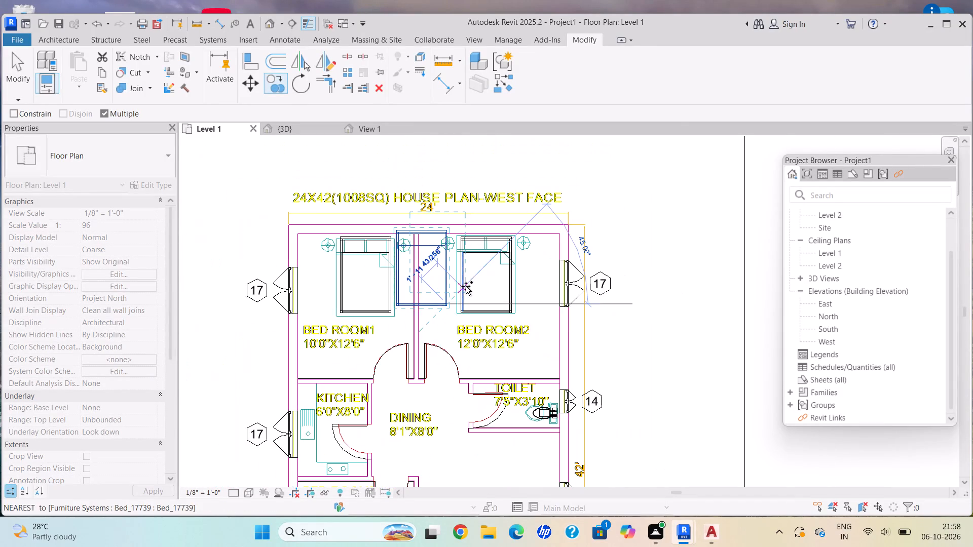
{"action": "scroll", "coordinate": [428, 434], "scroll_direction": "up", "scroll_amount": 1}
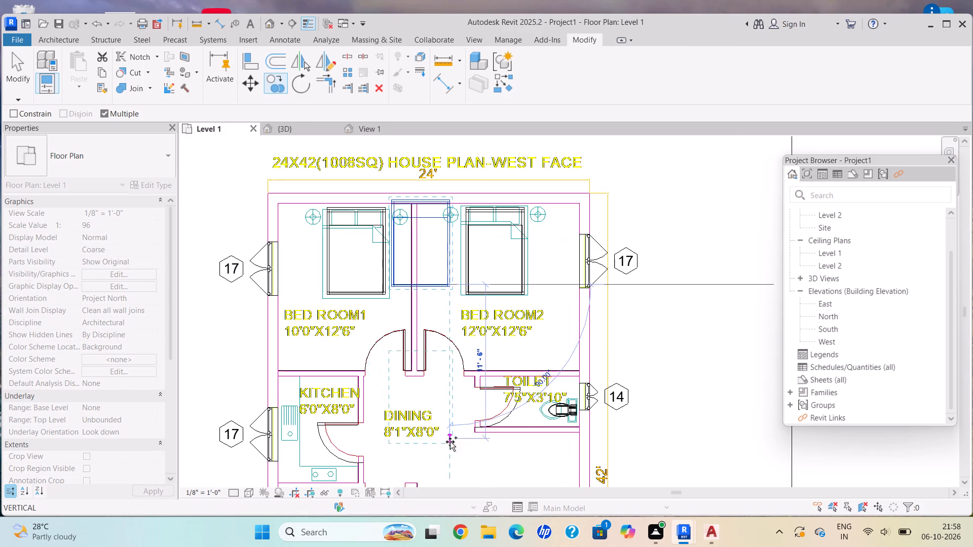
{"action": "scroll", "coordinate": [464, 437], "scroll_direction": "down", "scroll_amount": 3}
{"action": "middle_click_drag", "start_coordinate": [446, 412], "coordinate": [388, 236]}
{"action": "scroll", "coordinate": [432, 329], "scroll_direction": "up", "scroll_amount": 5}
{"action": "scroll", "coordinate": [432, 332], "scroll_direction": "down", "scroll_amount": 2}
{"action": "scroll", "coordinate": [432, 332], "scroll_direction": "up", "scroll_amount": 1}
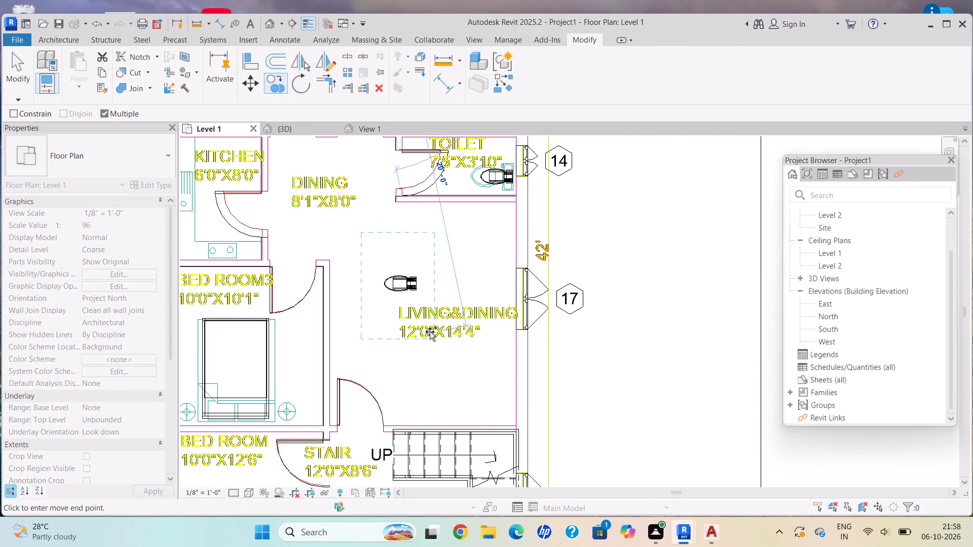
{"action": "left_click", "coordinate": [430, 332]}
Place another copy of the bed in the Living & Dining area, directly beside the previous copy toward the window wall.
{"action": "scroll", "coordinate": [500, 332], "scroll_direction": "down", "scroll_amount": 1}
{"action": "scroll", "coordinate": [499, 333], "scroll_direction": "up", "scroll_amount": 2}
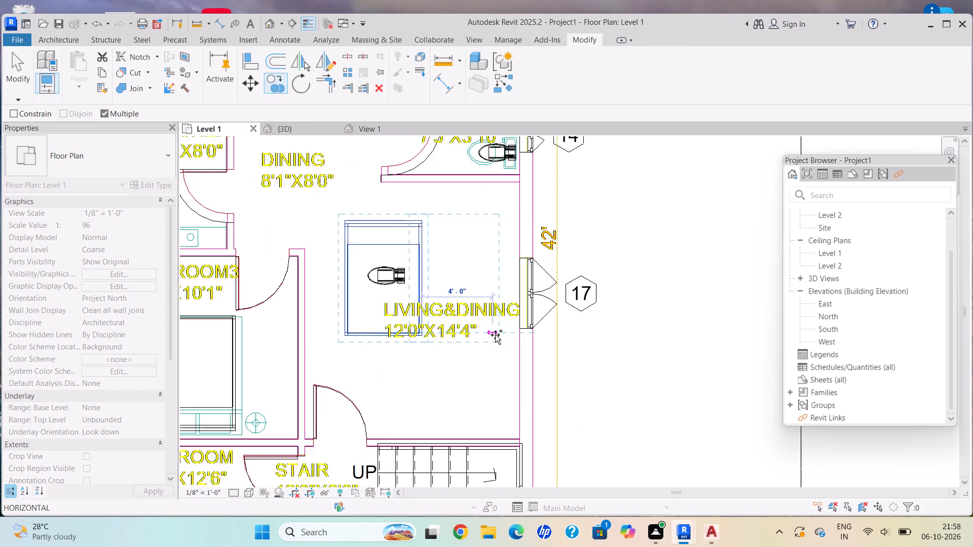
{"action": "scroll", "coordinate": [495, 335], "scroll_direction": "up", "scroll_amount": 1}
{"action": "left_click", "coordinate": [502, 333]}
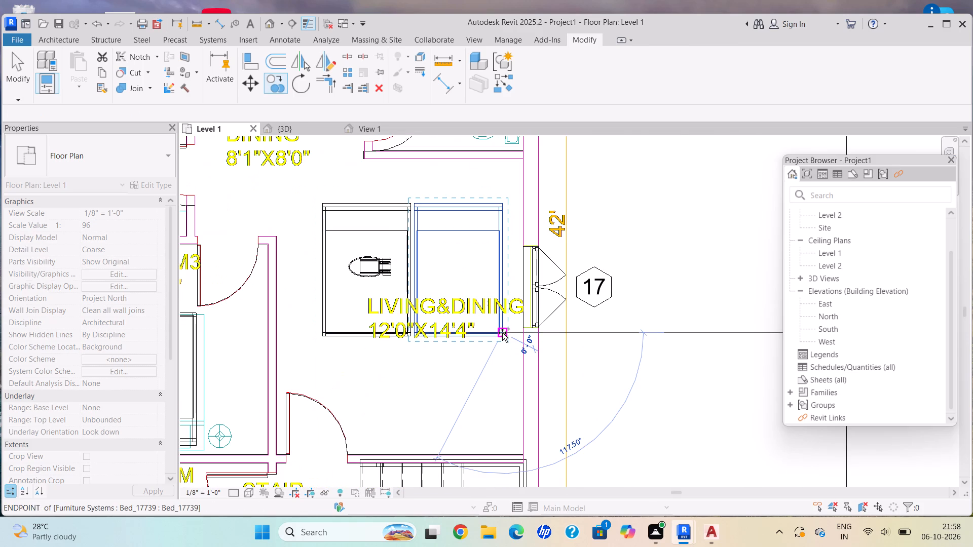
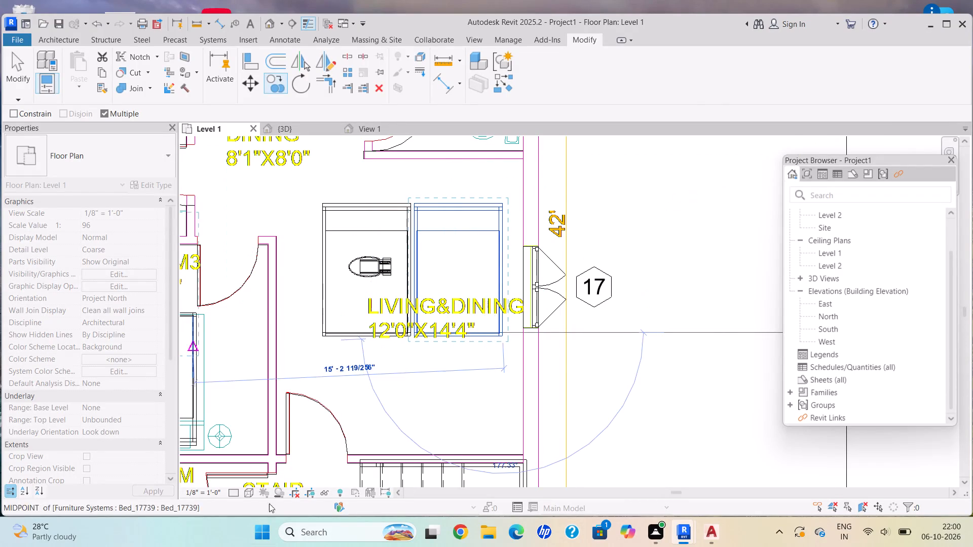
Survey the Level 1 plan from the bedrooms to the entry, including the open plot area beside the window wall.
{"action": "scroll", "coordinate": [140, 95], "scroll_direction": "down", "scroll_amount": 4}
{"action": "middle_click_drag", "start_coordinate": [413, 273], "coordinate": [480, 380]}
{"action": "scroll", "coordinate": [480, 380], "scroll_direction": "down", "scroll_amount": 1}
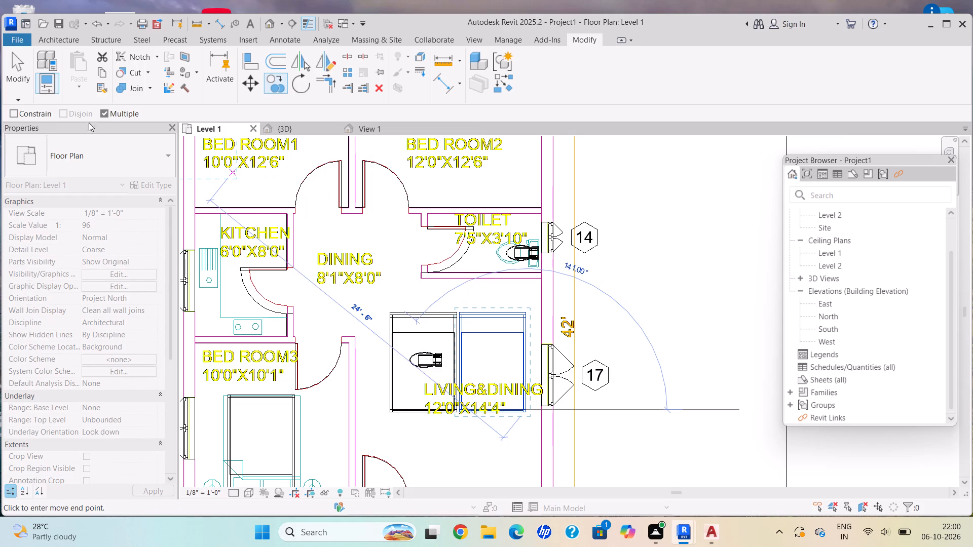
{"action": "scroll", "coordinate": [405, 233], "scroll_direction": "up", "scroll_amount": 1}
{"action": "scroll", "coordinate": [408, 235], "scroll_direction": "down", "scroll_amount": 3}
{"action": "middle_click_drag", "start_coordinate": [409, 241], "coordinate": [290, 244]}
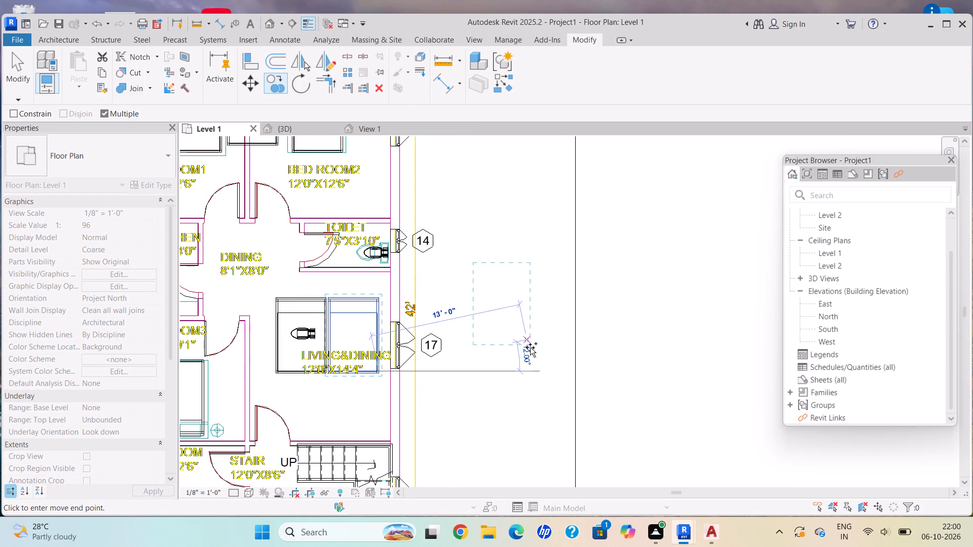
{"action": "scroll", "coordinate": [581, 269], "scroll_direction": "up", "scroll_amount": 6}
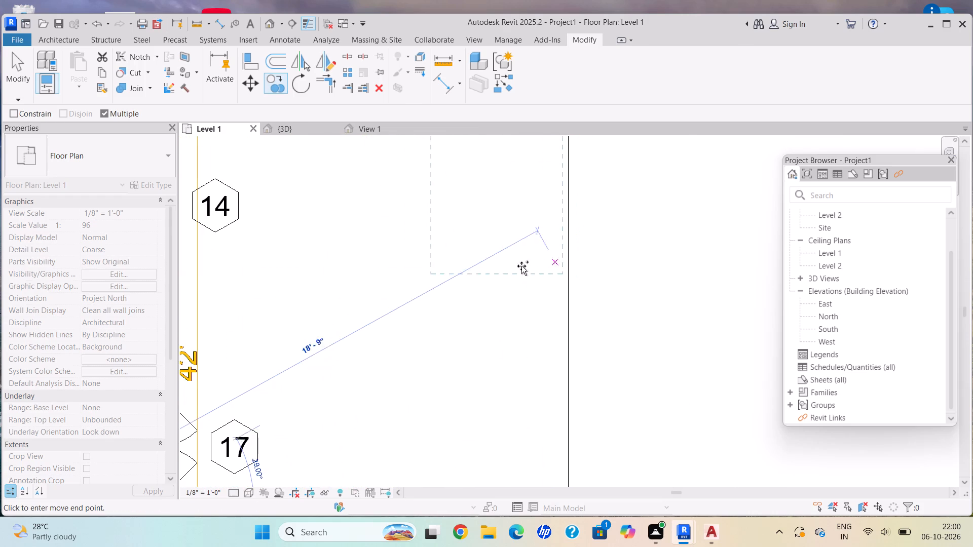
{"action": "scroll", "coordinate": [503, 326], "scroll_direction": "down", "scroll_amount": 7}
{"action": "scroll", "coordinate": [491, 316], "scroll_direction": "up", "scroll_amount": 1}
{"action": "scroll", "coordinate": [490, 315], "scroll_direction": "down", "scroll_amount": 1}
{"action": "middle_click_drag", "start_coordinate": [489, 314], "coordinate": [476, 111]}
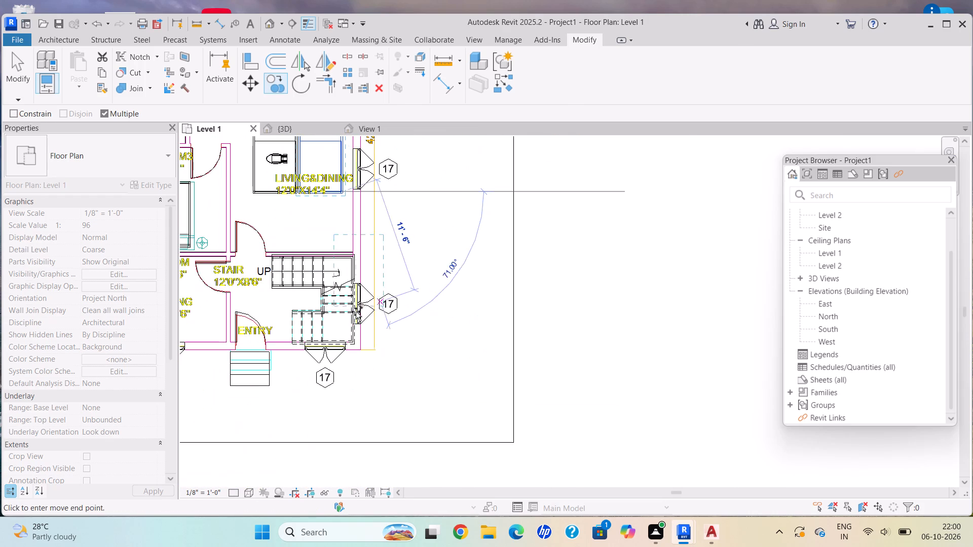
{"action": "scroll", "coordinate": [310, 317], "scroll_direction": "down", "scroll_amount": 1}
{"action": "middle_click_drag", "start_coordinate": [310, 317], "coordinate": [325, 346]}
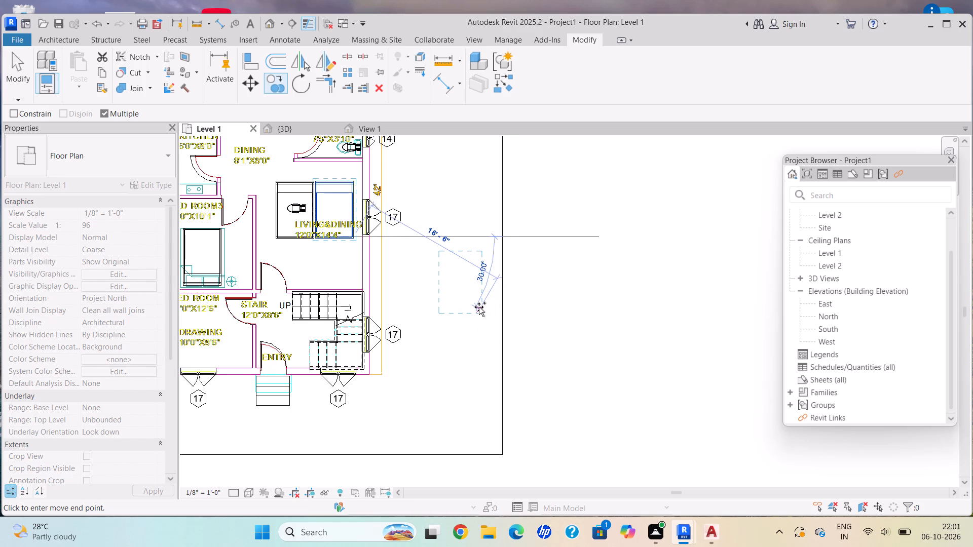
{"action": "scroll", "coordinate": [480, 328], "scroll_direction": "down", "scroll_amount": 4}
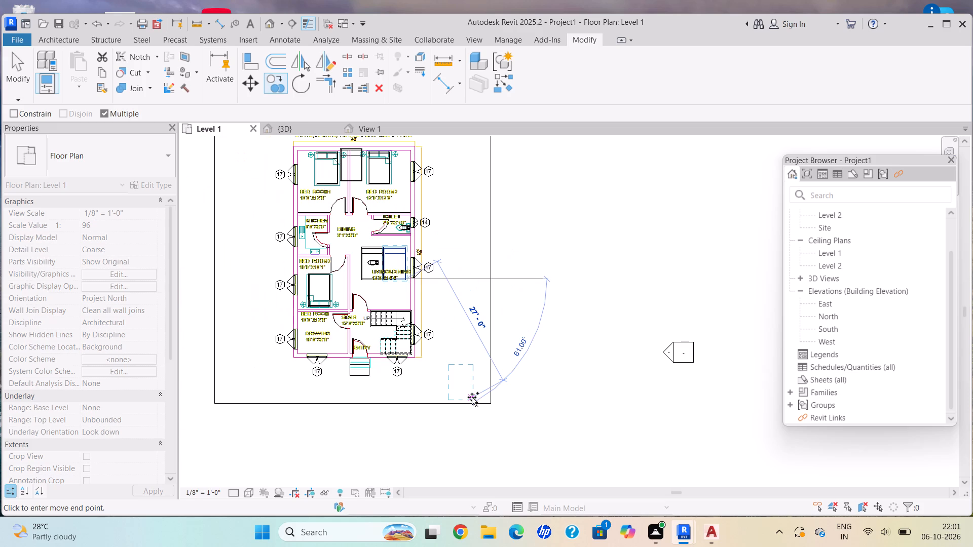
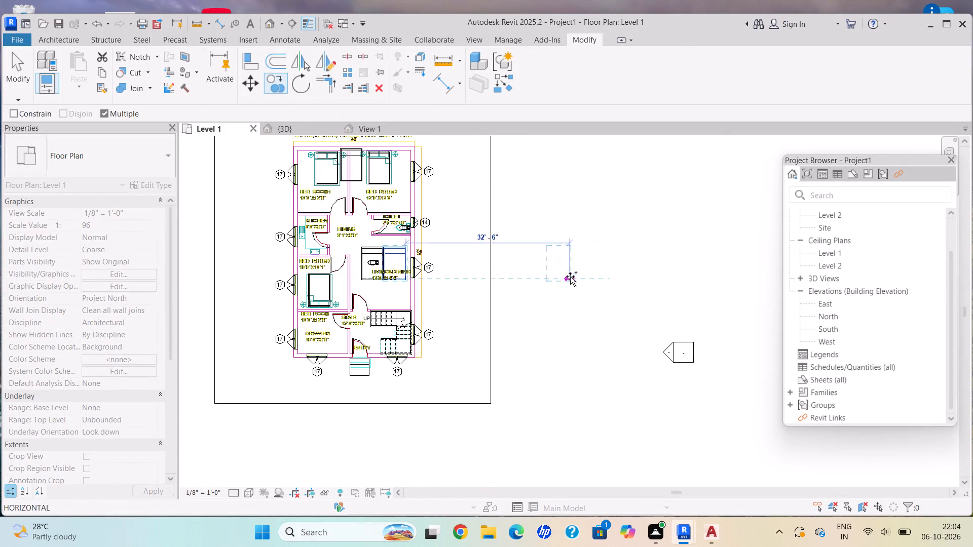
Cancel the pending copy and delete the two spare beds and the spare toilet fixture from the living and dining room.
{"action": "key", "text": "Escape"}
{"action": "middle_click_drag", "start_coordinate": [378, 258], "coordinate": [421, 322]}
{"action": "scroll", "coordinate": [420, 317], "scroll_direction": "up", "scroll_amount": 1}
{"action": "scroll", "coordinate": [420, 317], "scroll_direction": "down", "scroll_amount": 1}
{"action": "scroll", "coordinate": [420, 317], "scroll_direction": "up", "scroll_amount": 1}
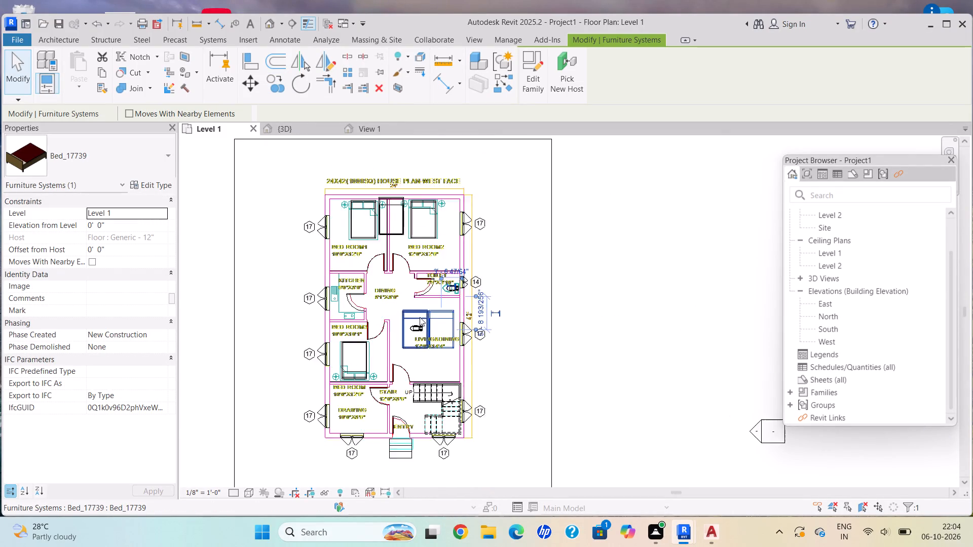
{"action": "scroll", "coordinate": [420, 317], "scroll_direction": "up", "scroll_amount": 2}
{"action": "scroll", "coordinate": [426, 302], "scroll_direction": "down", "scroll_amount": 1}
{"action": "scroll", "coordinate": [426, 302], "scroll_direction": "up", "scroll_amount": 5}
{"action": "key", "text": "Escape"}
{"action": "key", "text": "Escape"}
{"action": "middle_click_drag", "start_coordinate": [435, 282], "coordinate": [435, 299]}
{"action": "key", "text": "Escape"}
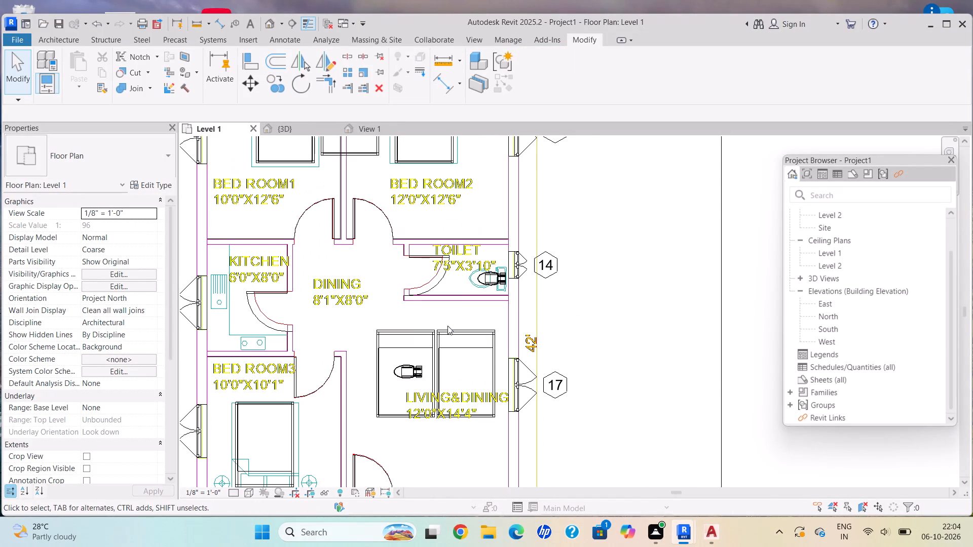
{"action": "scroll", "coordinate": [458, 333], "scroll_direction": "down", "scroll_amount": 3}
{"action": "scroll", "coordinate": [458, 333], "scroll_direction": "up", "scroll_amount": 1}
{"action": "scroll", "coordinate": [458, 333], "scroll_direction": "down", "scroll_amount": 1}
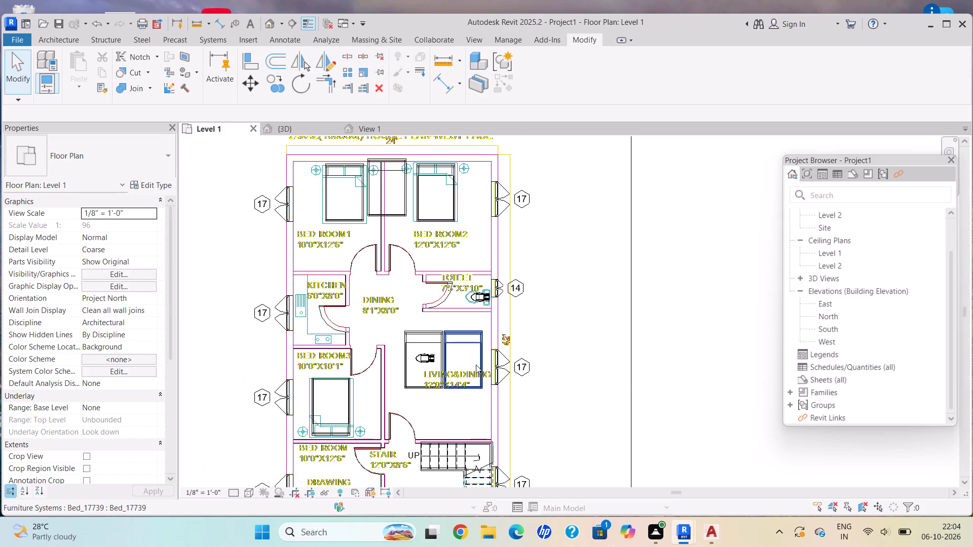
{"action": "left_click", "coordinate": [480, 366]}
{"action": "key", "text": "Delete"}
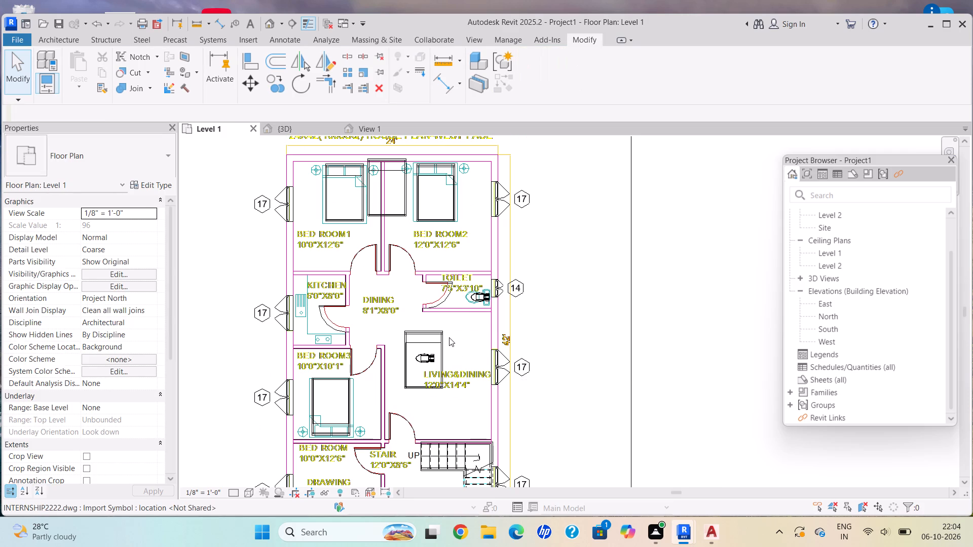
{"action": "left_click", "coordinate": [442, 334]}
{"action": "key", "text": "Delete"}
{"action": "left_click", "coordinate": [427, 354]}
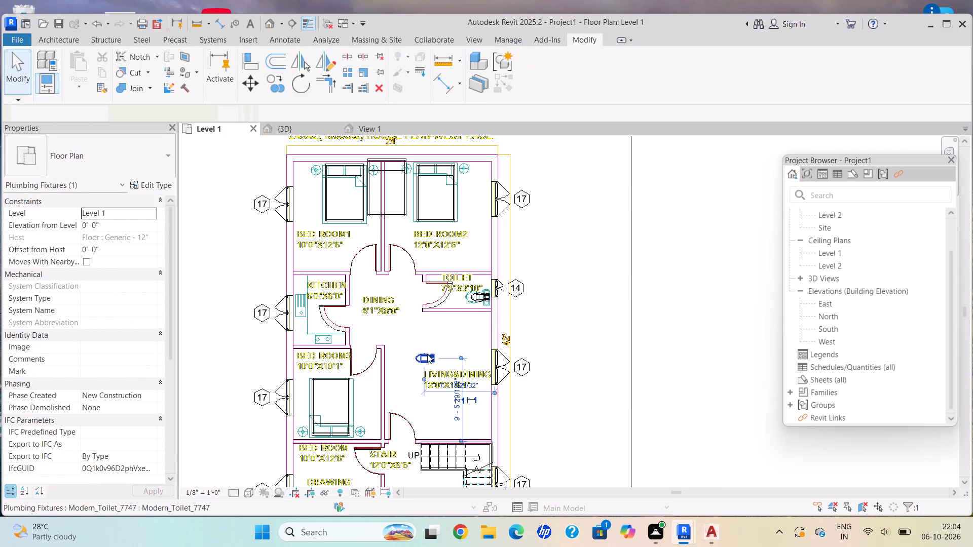
{"action": "key", "text": "Delete"}
Delete the spare bed overlapping the partition wall between BED ROOM1 and BED ROOM2.
{"action": "middle_click_drag", "start_coordinate": [486, 191], "coordinate": [467, 338]}
{"action": "scroll", "coordinate": [465, 338], "scroll_direction": "up", "scroll_amount": 1}
{"action": "scroll", "coordinate": [334, 331], "scroll_direction": "up", "scroll_amount": 2}
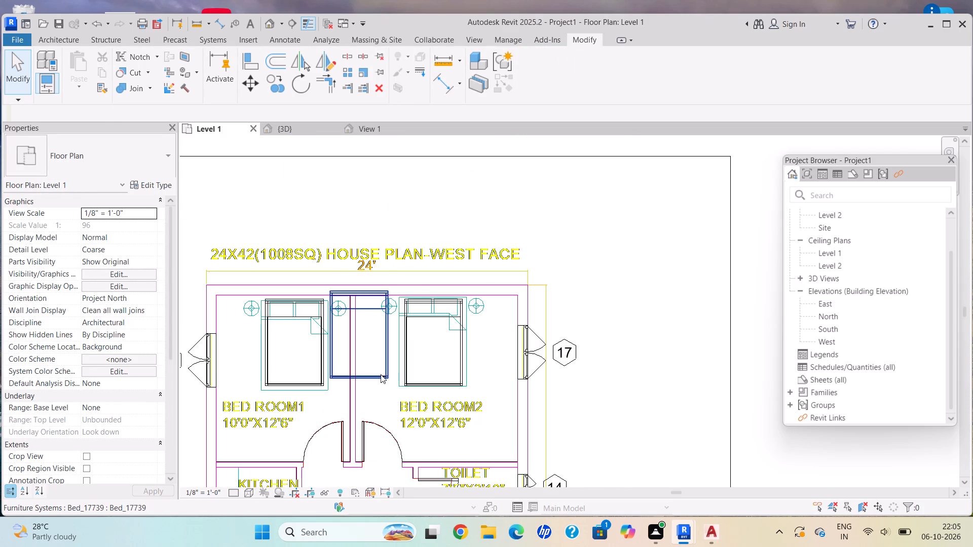
{"action": "left_click", "coordinate": [385, 377]}
{"action": "key", "text": "Delete"}
Examine the Level 1 plan from the bedrooms through the kitchen and living area to the entry.
{"action": "scroll", "coordinate": [385, 372], "scroll_direction": "down", "scroll_amount": 3}
{"action": "middle_click_drag", "start_coordinate": [384, 371], "coordinate": [468, 221]}
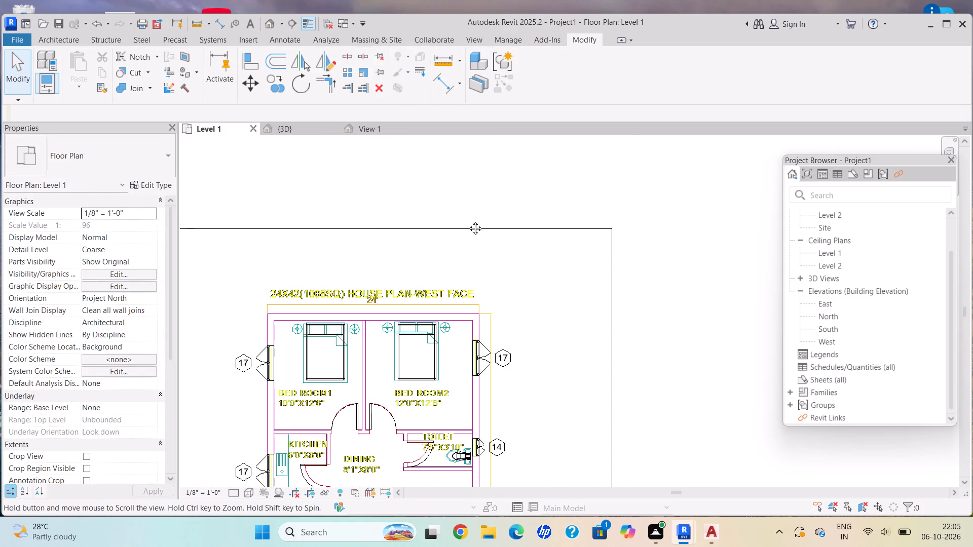
{"action": "middle_click_drag", "start_coordinate": [468, 221], "coordinate": [489, 202]}
{"action": "scroll", "coordinate": [508, 302], "scroll_direction": "down", "scroll_amount": 1}
{"action": "scroll", "coordinate": [508, 303], "scroll_direction": "up", "scroll_amount": 1}
{"action": "scroll", "coordinate": [508, 307], "scroll_direction": "down", "scroll_amount": 1}
{"action": "scroll", "coordinate": [508, 307], "scroll_direction": "up", "scroll_amount": 1}
{"action": "middle_click_drag", "start_coordinate": [504, 306], "coordinate": [465, 241]}
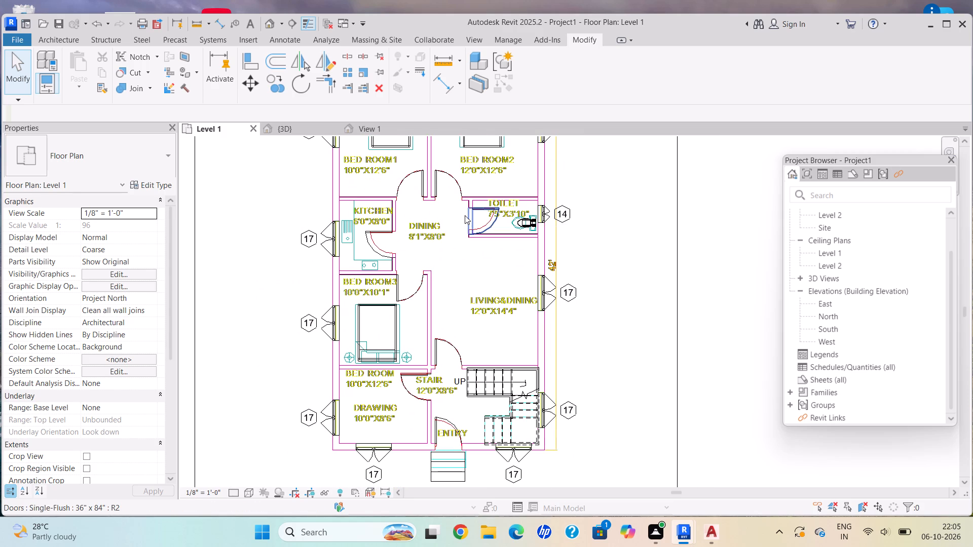
{"action": "scroll", "coordinate": [465, 215], "scroll_direction": "down", "scroll_amount": 1}
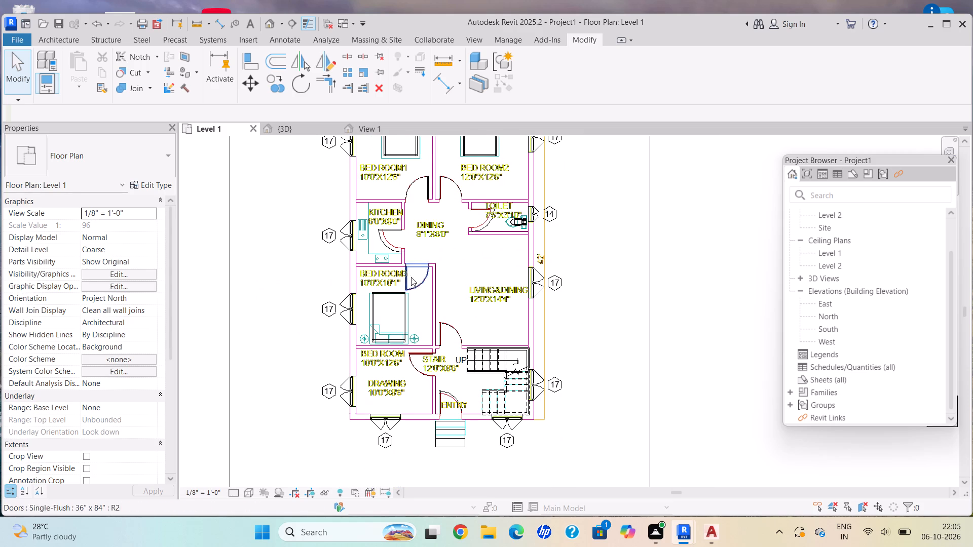
{"action": "middle_click_drag", "start_coordinate": [365, 304], "coordinate": [426, 414]}
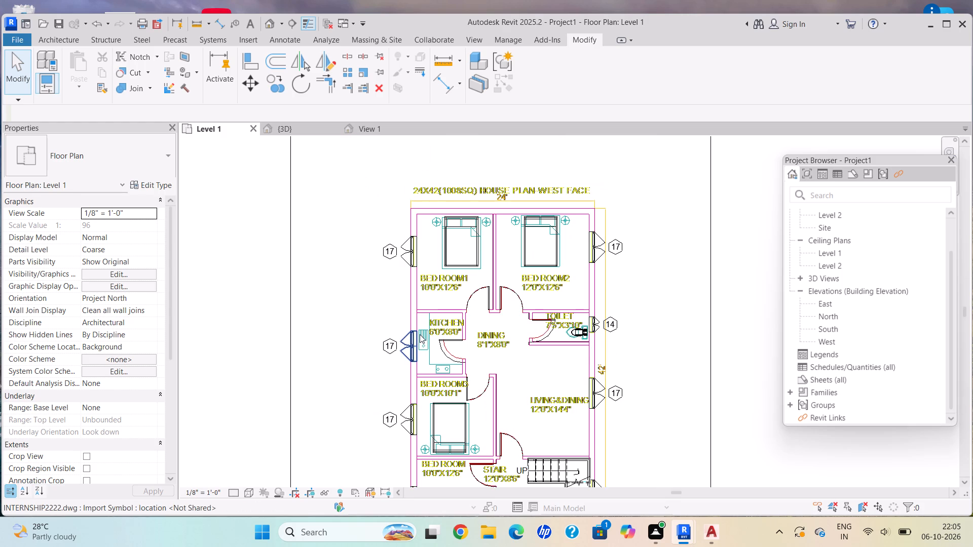
{"action": "scroll", "coordinate": [445, 259], "scroll_direction": "up", "scroll_amount": 2}
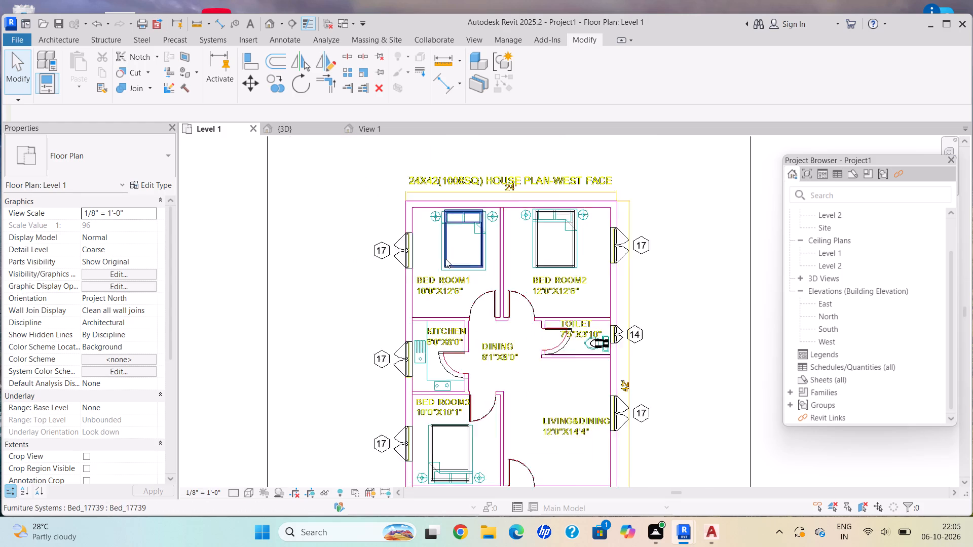
{"action": "scroll", "coordinate": [445, 259], "scroll_direction": "up", "scroll_amount": 3}
{"action": "middle_click_drag", "start_coordinate": [514, 348], "coordinate": [440, 212]}
{"action": "scroll", "coordinate": [427, 260], "scroll_direction": "down", "scroll_amount": 2}
{"action": "middle_click_drag", "start_coordinate": [427, 260], "coordinate": [449, 234]}
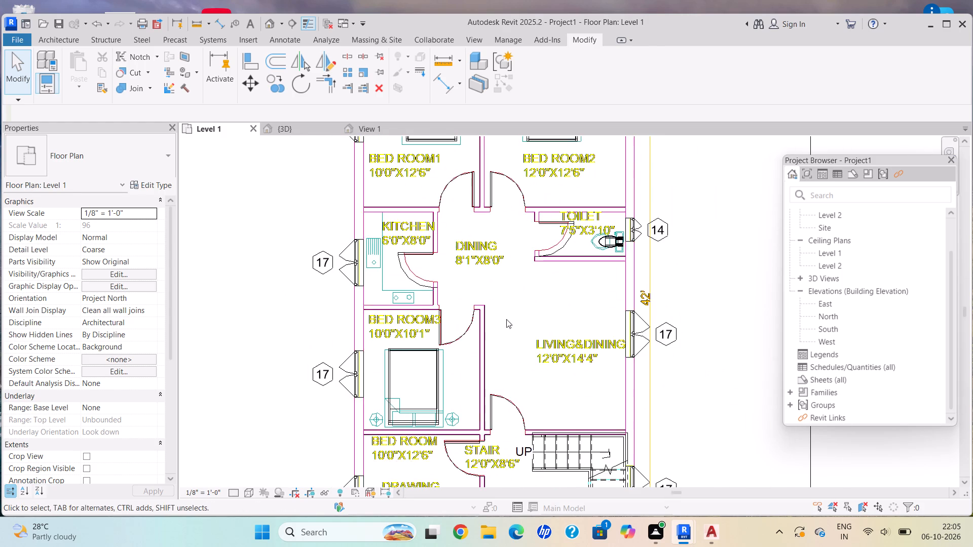
{"action": "scroll", "coordinate": [516, 336], "scroll_direction": "down", "scroll_amount": 3}
{"action": "middle_click_drag", "start_coordinate": [512, 338], "coordinate": [485, 304]}
{"action": "scroll", "coordinate": [506, 327], "scroll_direction": "up", "scroll_amount": 1}
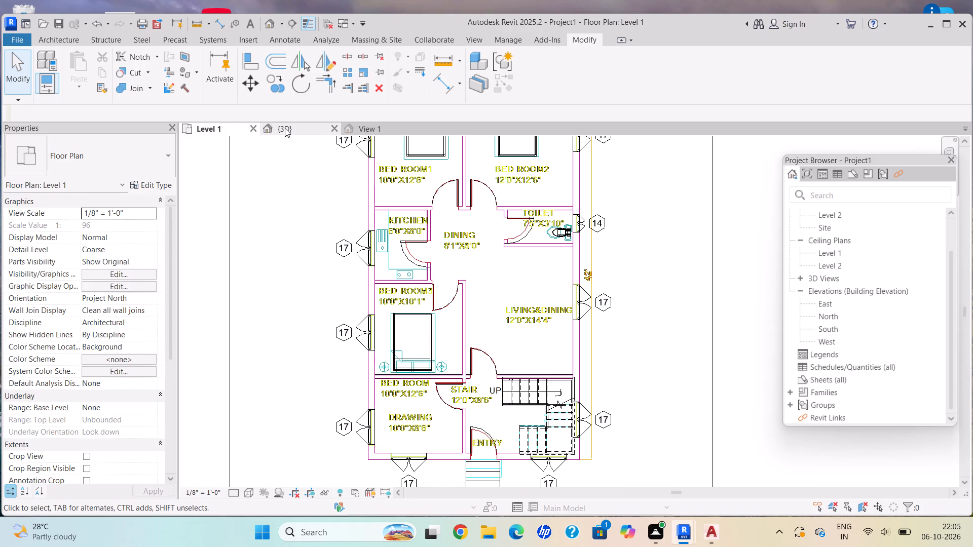
Inspect the roofless house in the 3D view from above, checking the rooms, beds and stair.
{"action": "left_click", "coordinate": [285, 128]}
{"action": "scroll", "coordinate": [437, 329], "scroll_direction": "down", "scroll_amount": 2}
{"action": "middle_click_drag", "start_coordinate": [499, 429], "coordinate": [469, 97], "text": "shift"}
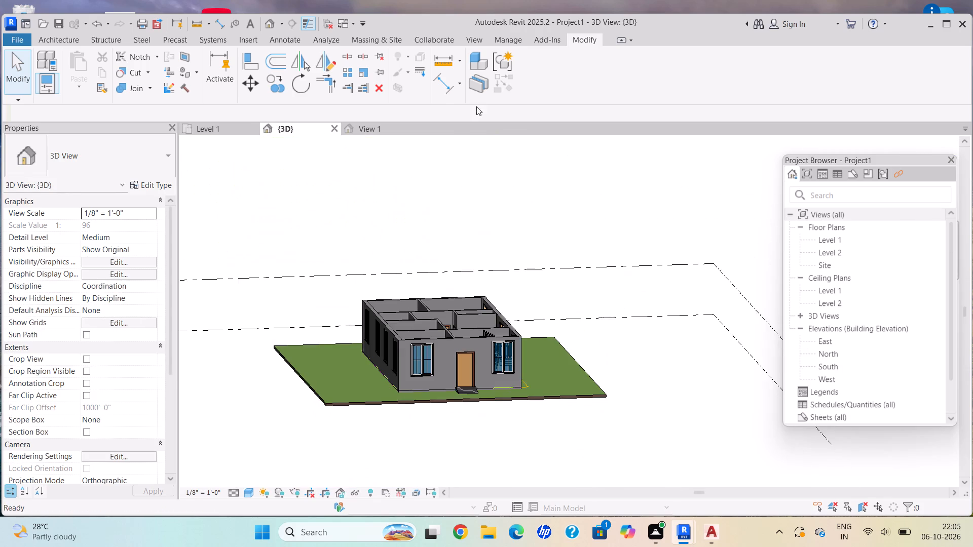
{"action": "middle_click_drag", "start_coordinate": [528, 319], "coordinate": [389, 284], "text": "shift"}
{"action": "middle_click_drag", "start_coordinate": [480, 323], "coordinate": [565, 530], "text": "shift"}
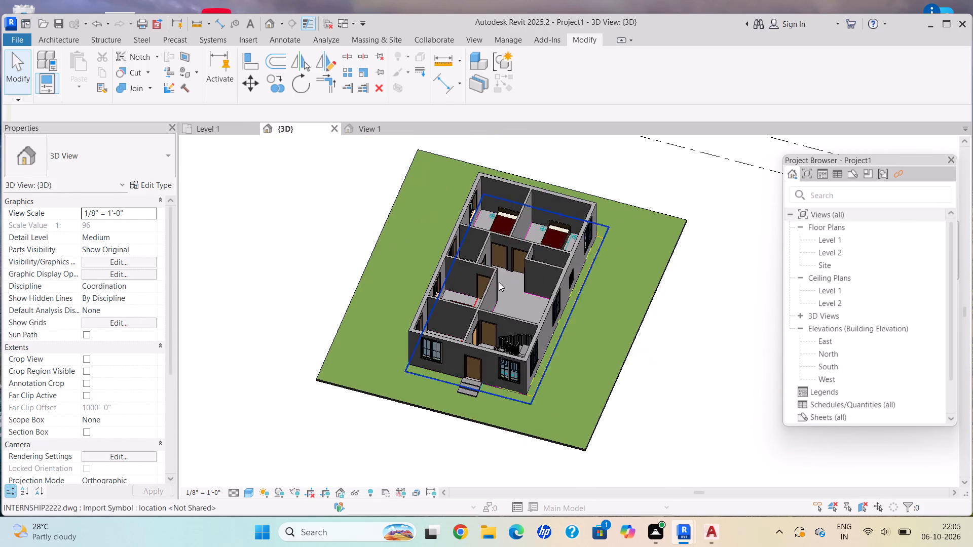
{"action": "scroll", "coordinate": [485, 238], "scroll_direction": "up", "scroll_amount": 4}
{"action": "middle_click_drag", "start_coordinate": [474, 285], "coordinate": [502, 318], "text": "shift"}
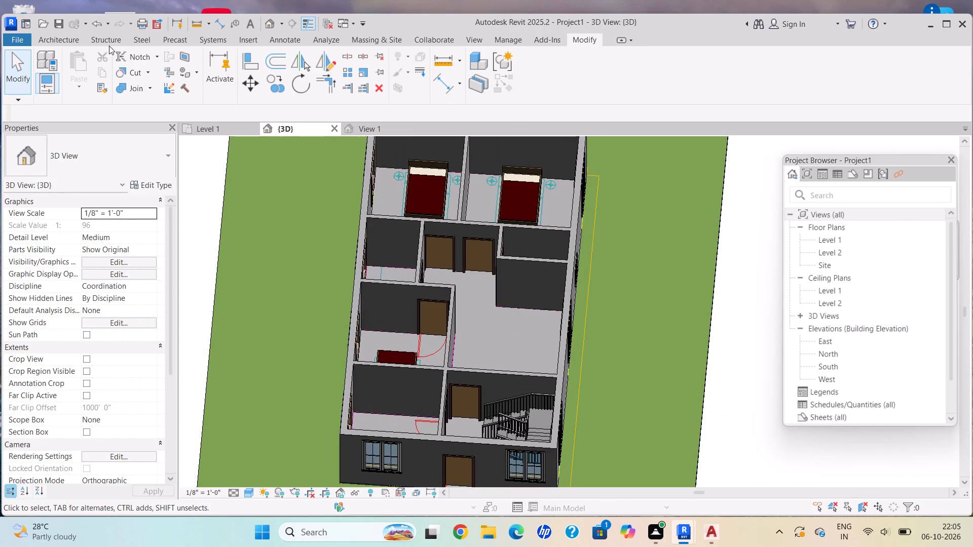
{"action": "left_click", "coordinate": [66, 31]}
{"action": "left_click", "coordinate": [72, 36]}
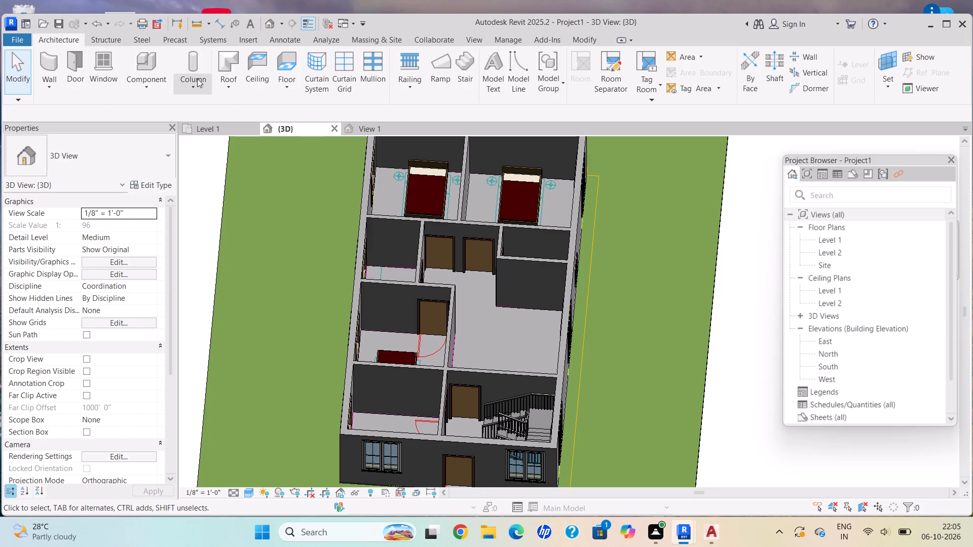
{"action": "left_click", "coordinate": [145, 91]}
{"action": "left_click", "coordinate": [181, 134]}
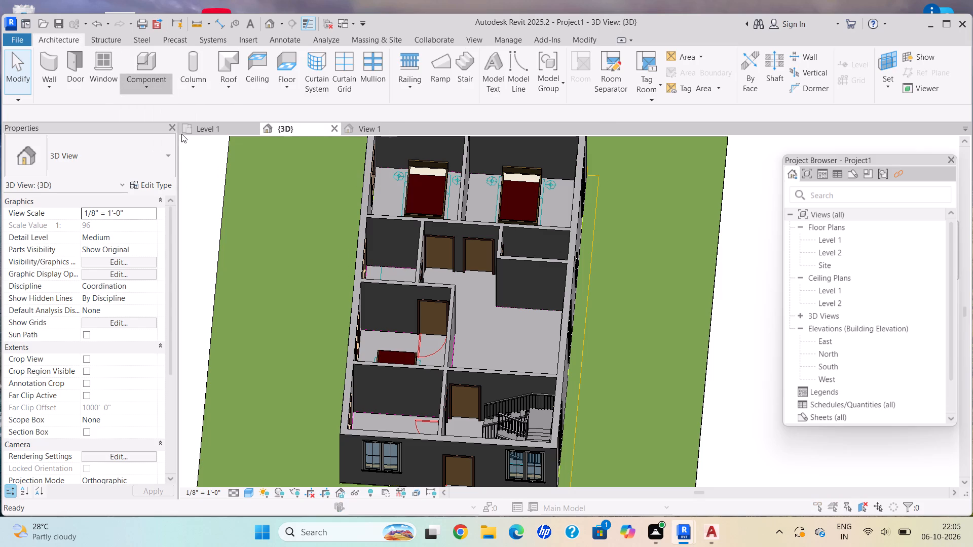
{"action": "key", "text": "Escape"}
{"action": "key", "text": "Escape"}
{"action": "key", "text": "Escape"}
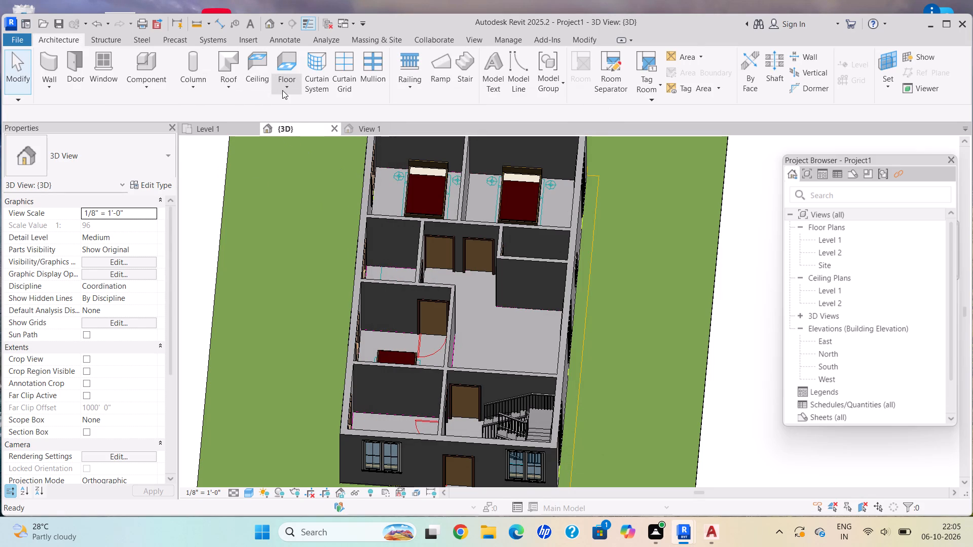
Start a roof by footprint from Level 1 and set the Generic - 12" roof type's structure layer thickness to 6".
{"action": "left_click", "coordinate": [282, 90]}
{"action": "left_click", "coordinate": [216, 86]}
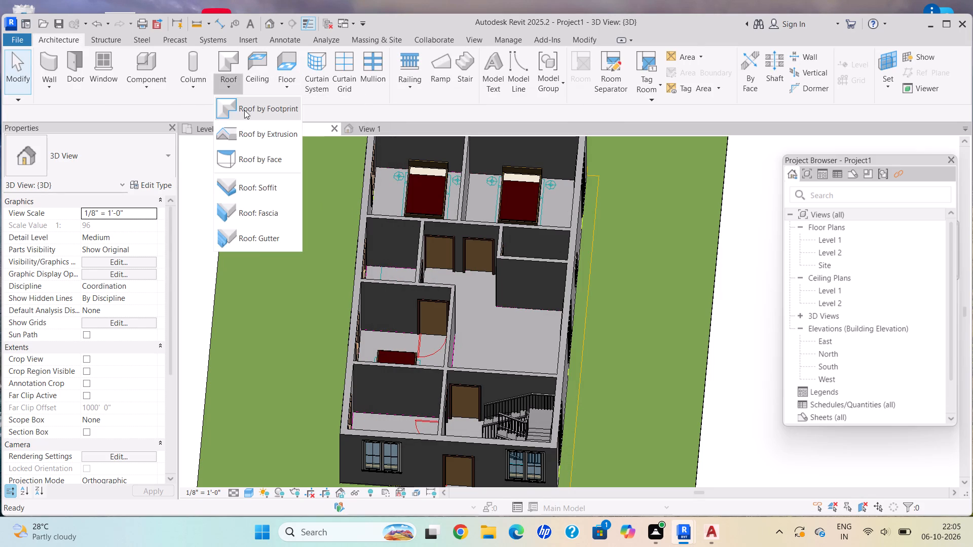
{"action": "left_click", "coordinate": [248, 112]}
{"action": "left_click", "coordinate": [495, 298]}
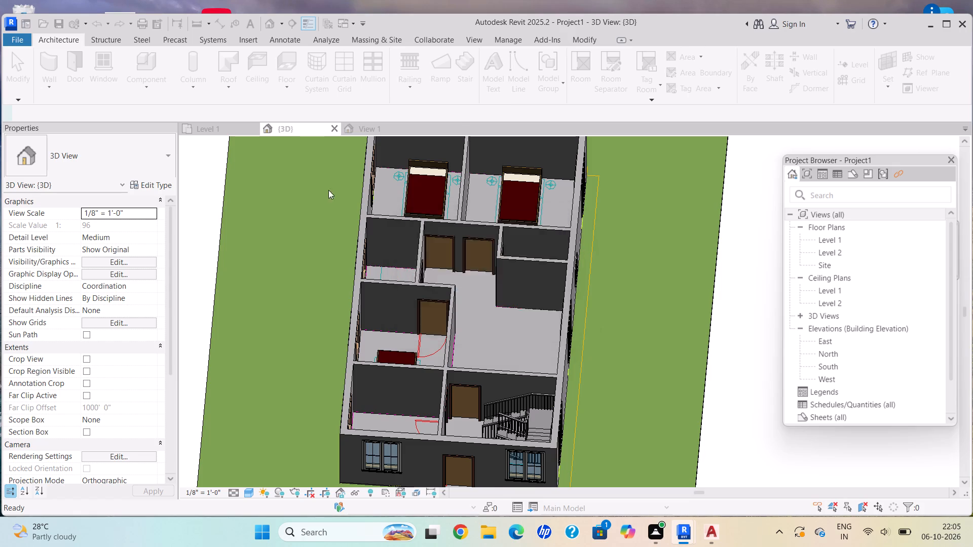
{"action": "left_click", "coordinate": [213, 132]}
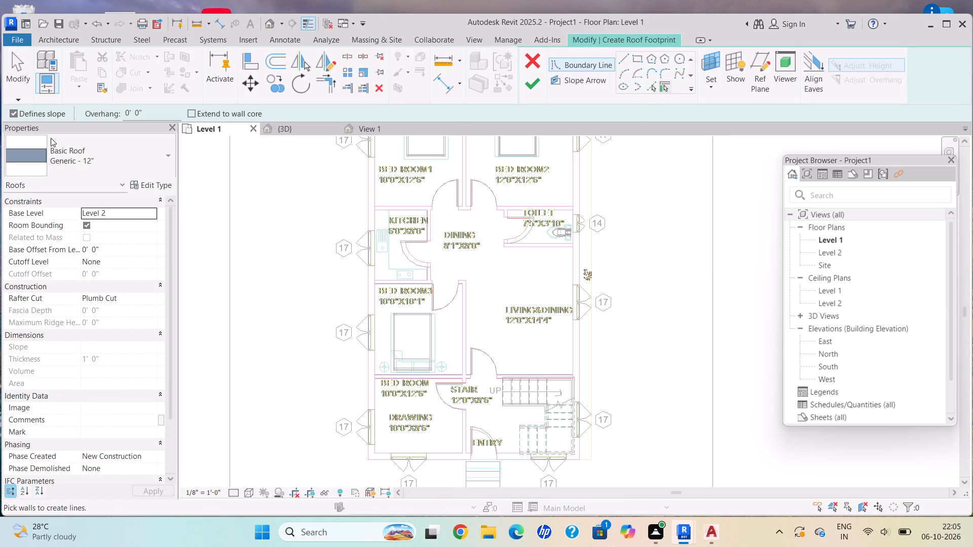
{"action": "left_click", "coordinate": [639, 54]}
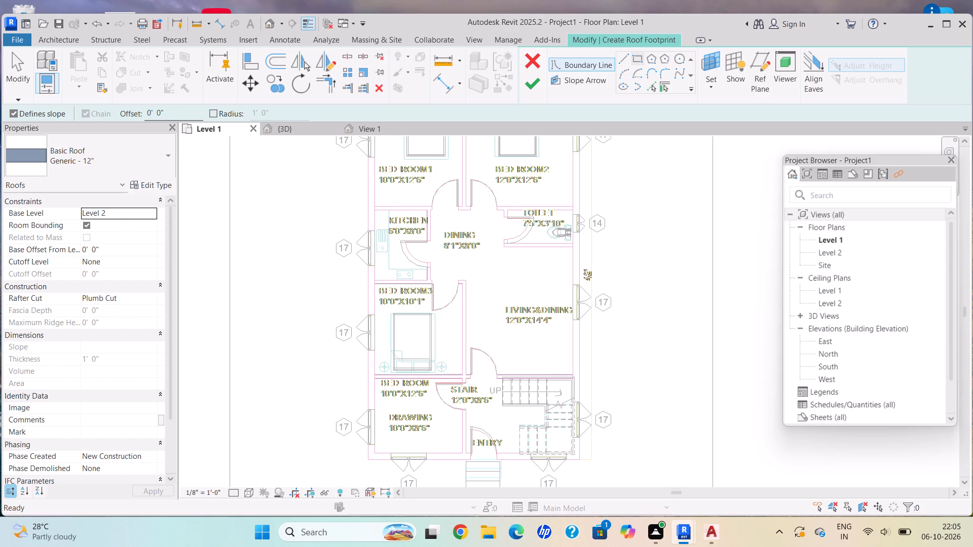
{"action": "left_click", "coordinate": [172, 107]}
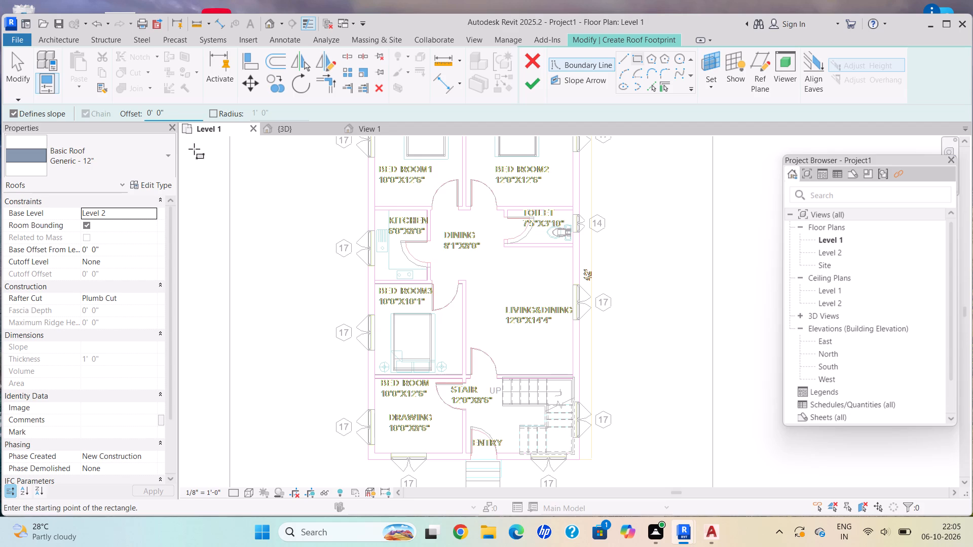
{"action": "left_click", "coordinate": [156, 184]}
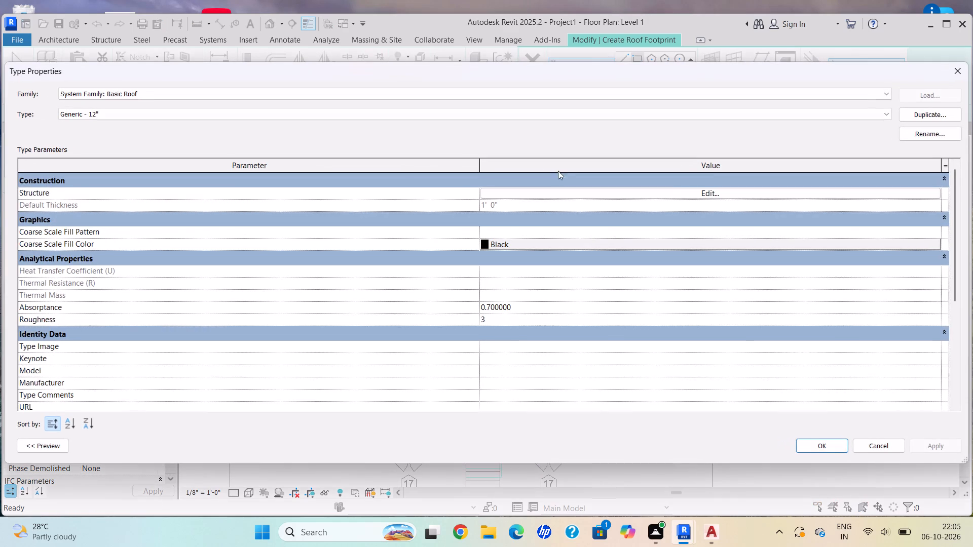
{"action": "left_click", "coordinate": [717, 191]}
{"action": "left_click", "coordinate": [519, 191]}
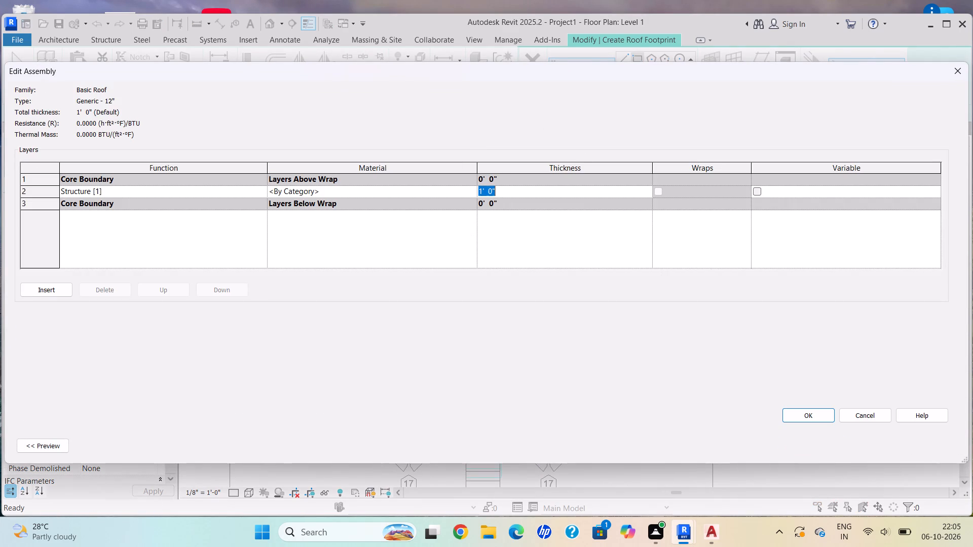
{"action": "key", "text": "BackSpace"}
{"action": "type", "text": "6\""}
{"action": "key", "text": "Return"}
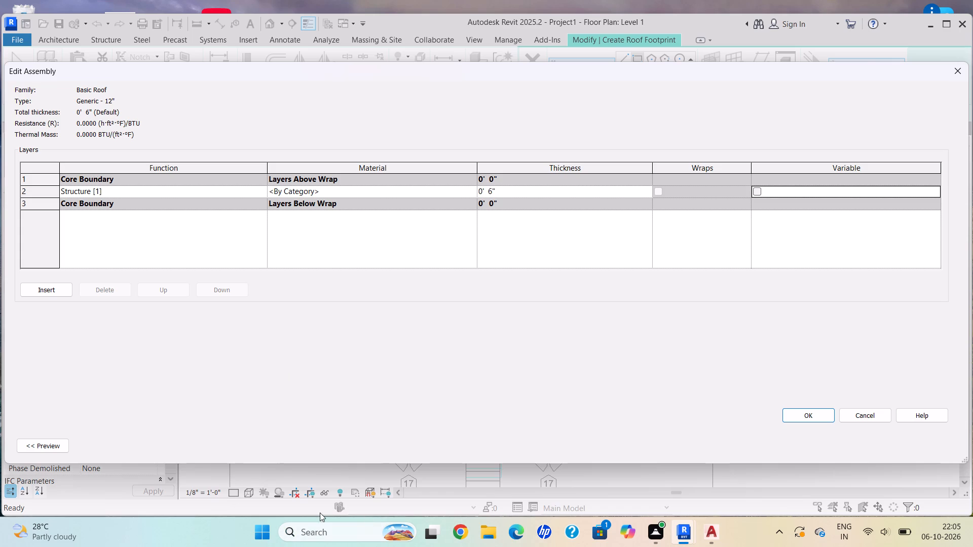
{"action": "left_click", "coordinate": [814, 419]}
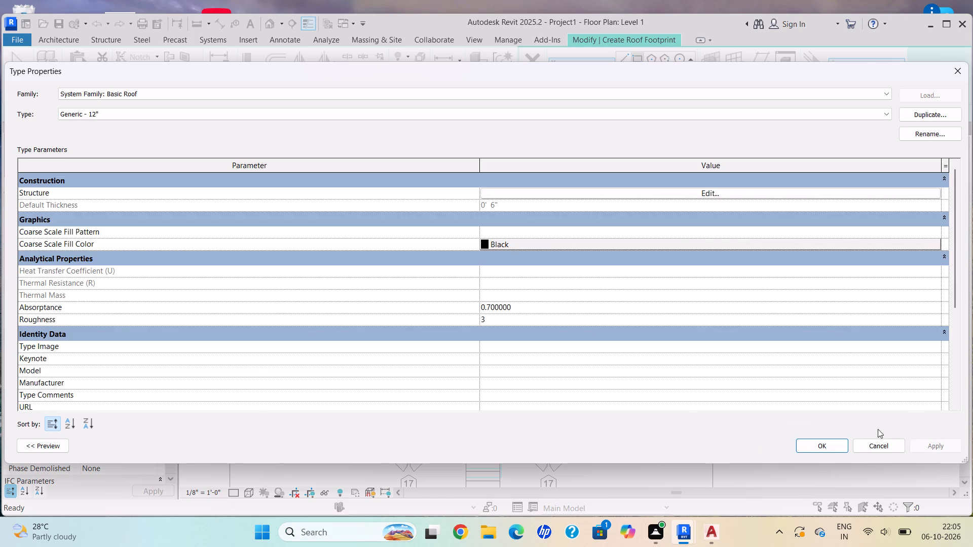
{"action": "left_click", "coordinate": [935, 447]}
{"action": "left_click", "coordinate": [837, 445]}
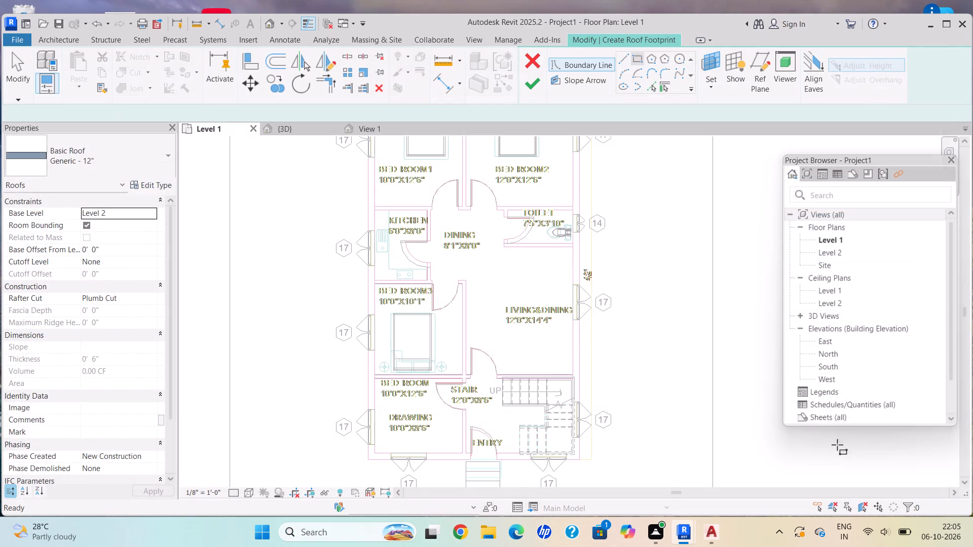
Sketch a rectangular, slope-defining roof boundary between opposite outer corners of the exterior walls and finish the footprint.
{"action": "scroll", "coordinate": [295, 255], "scroll_direction": "down", "scroll_amount": 1}
{"action": "middle_click_drag", "start_coordinate": [300, 254], "coordinate": [316, 376]}
{"action": "scroll", "coordinate": [419, 222], "scroll_direction": "up", "scroll_amount": 3}
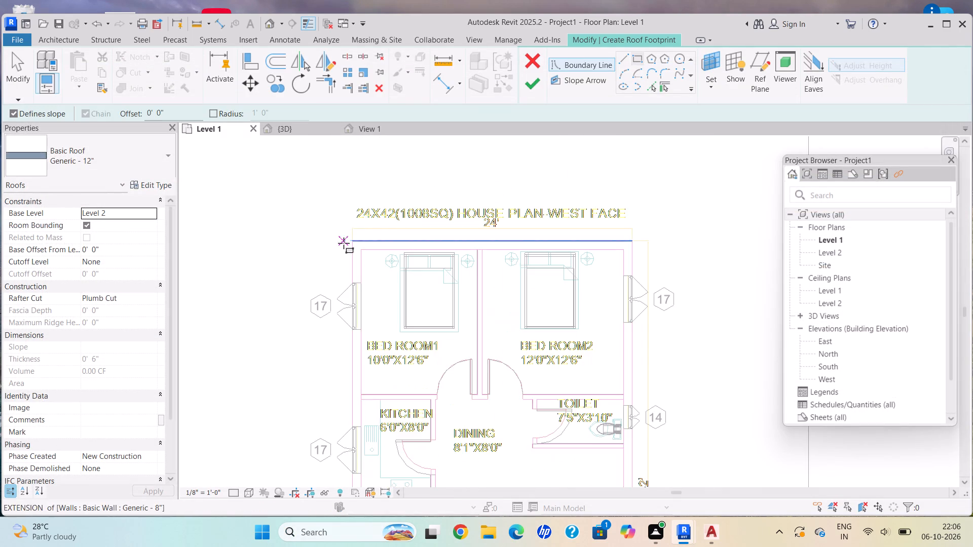
{"action": "scroll", "coordinate": [347, 244], "scroll_direction": "up", "scroll_amount": 7}
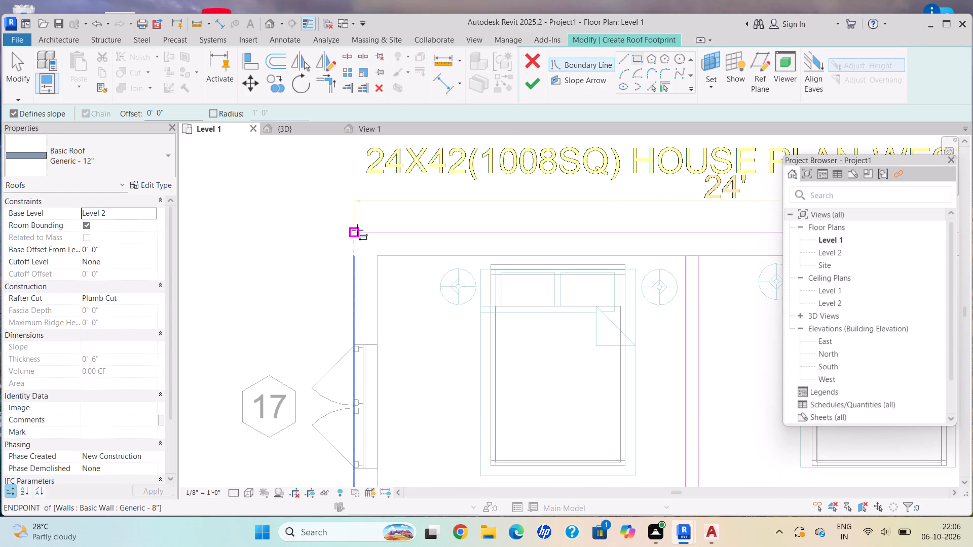
{"action": "left_click", "coordinate": [353, 233]}
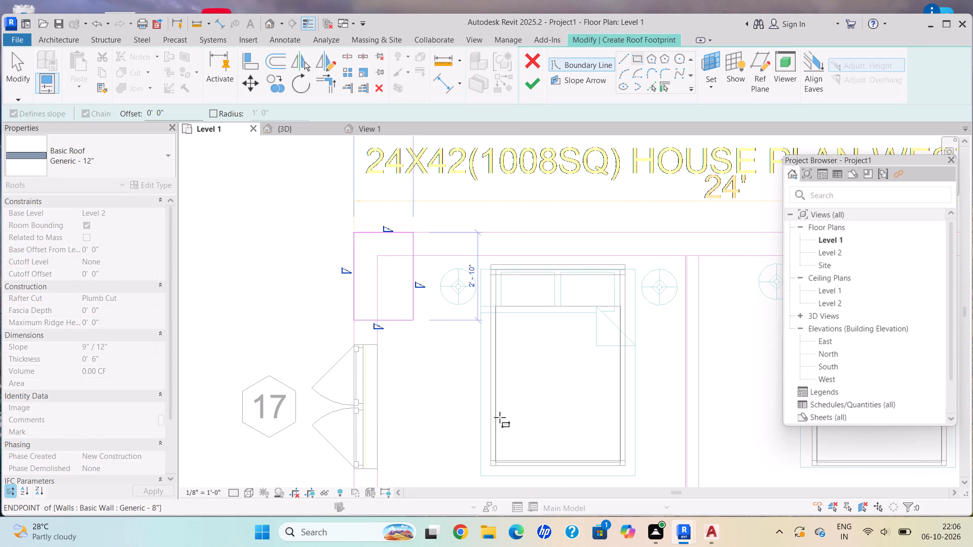
{"action": "scroll", "coordinate": [514, 427], "scroll_direction": "down", "scroll_amount": 5}
{"action": "middle_click_drag", "start_coordinate": [514, 427], "coordinate": [434, 300]}
{"action": "middle_click_drag", "start_coordinate": [571, 436], "coordinate": [466, 273]}
{"action": "scroll", "coordinate": [568, 426], "scroll_direction": "down", "scroll_amount": 2}
{"action": "middle_click_drag", "start_coordinate": [560, 417], "coordinate": [525, 254]}
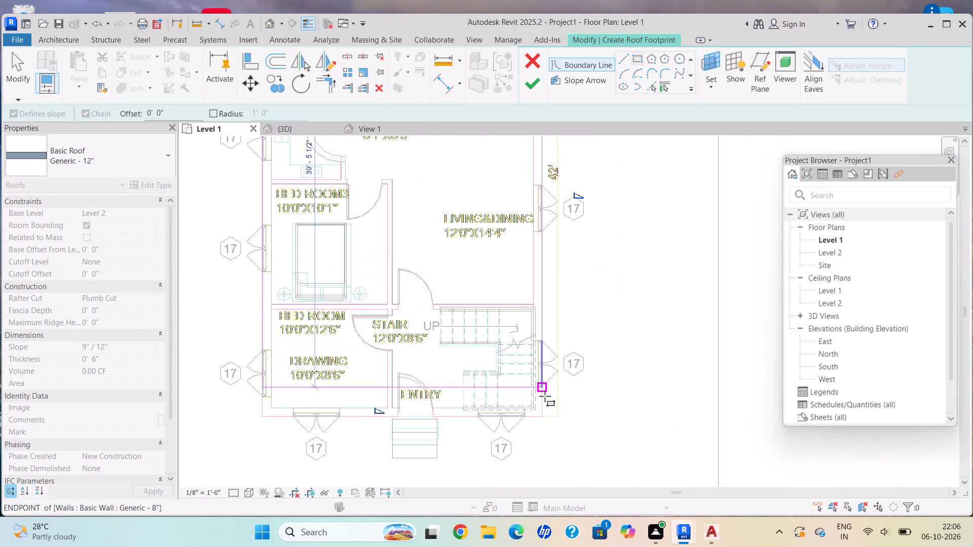
{"action": "scroll", "coordinate": [551, 406], "scroll_direction": "up", "scroll_amount": 4}
{"action": "left_click", "coordinate": [532, 419]}
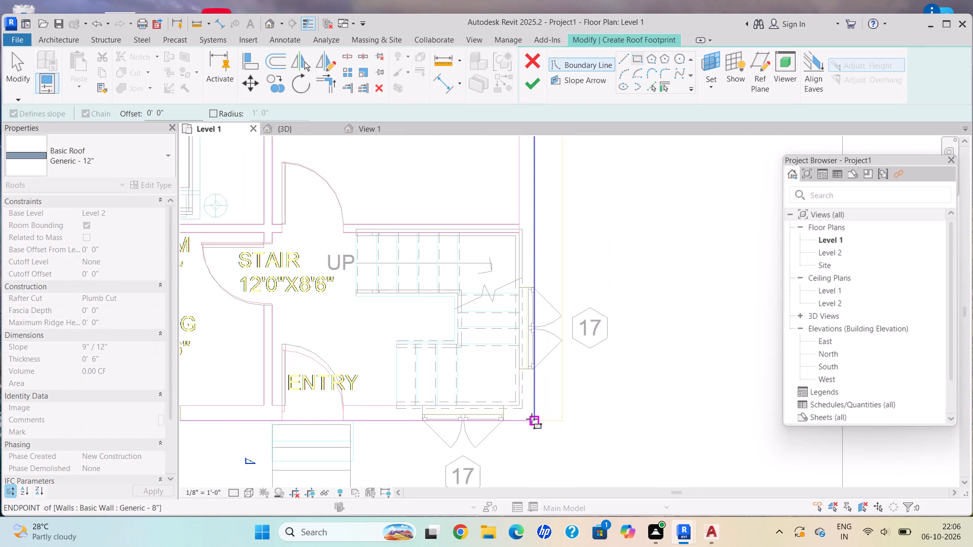
{"action": "left_click", "coordinate": [527, 83]}
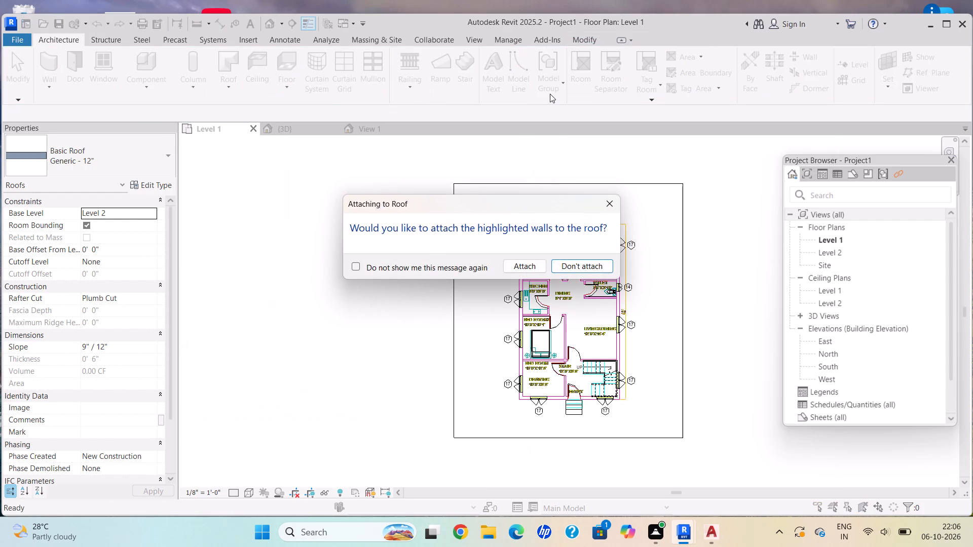
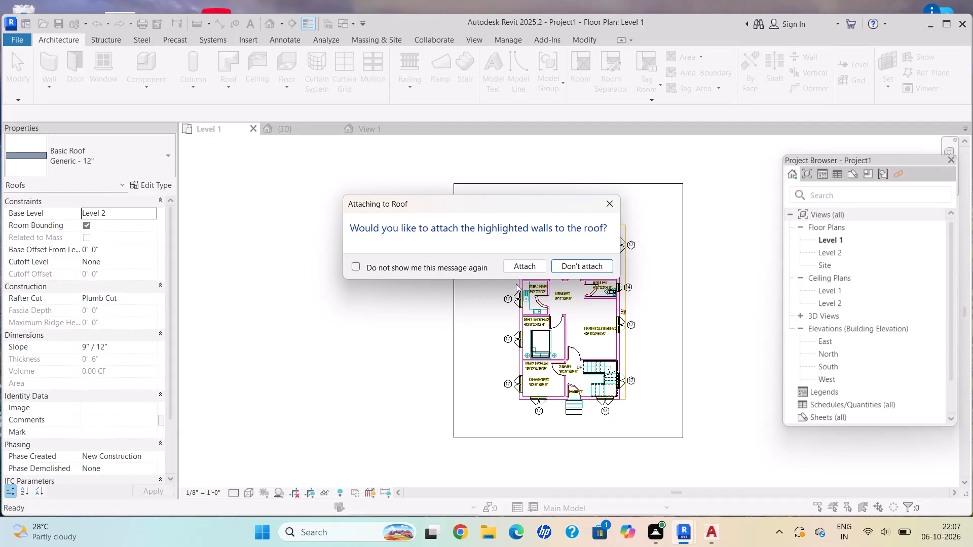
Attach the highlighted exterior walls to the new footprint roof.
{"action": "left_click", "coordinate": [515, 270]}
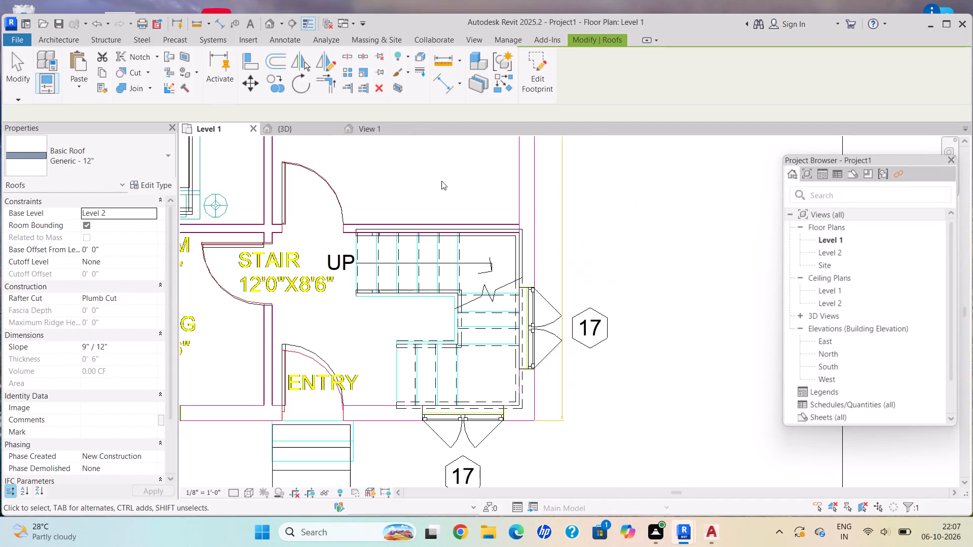
Inspect the hipped roof in the 3D view from the front, the sides and above, checking its slopes and the wall junctions.
{"action": "left_click", "coordinate": [294, 126]}
{"action": "scroll", "coordinate": [442, 278], "scroll_direction": "down", "scroll_amount": 1}
{"action": "scroll", "coordinate": [445, 283], "scroll_direction": "up", "scroll_amount": 1}
{"action": "scroll", "coordinate": [454, 295], "scroll_direction": "down", "scroll_amount": 1}
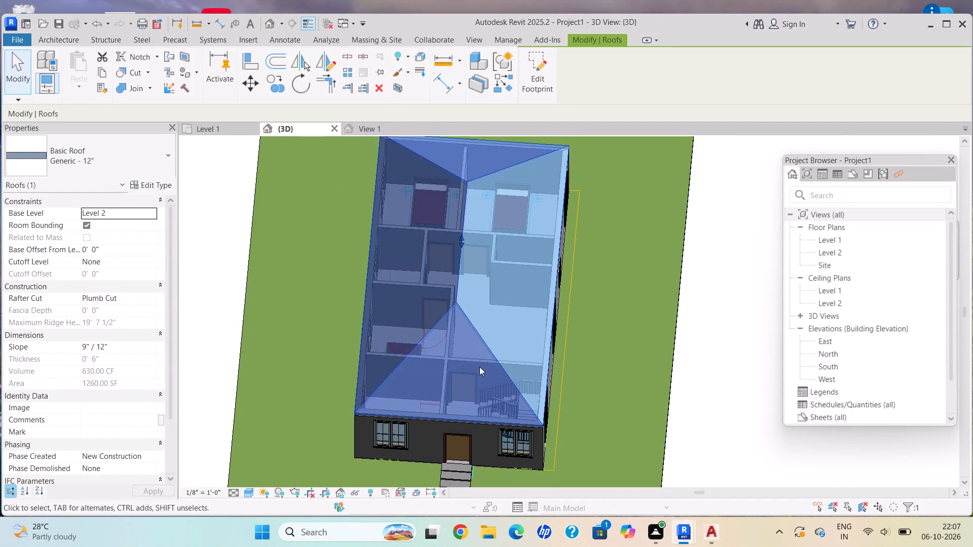
{"action": "key", "text": "Escape"}
{"action": "middle_click_drag", "start_coordinate": [482, 431], "coordinate": [481, 205], "text": "ctrl"}
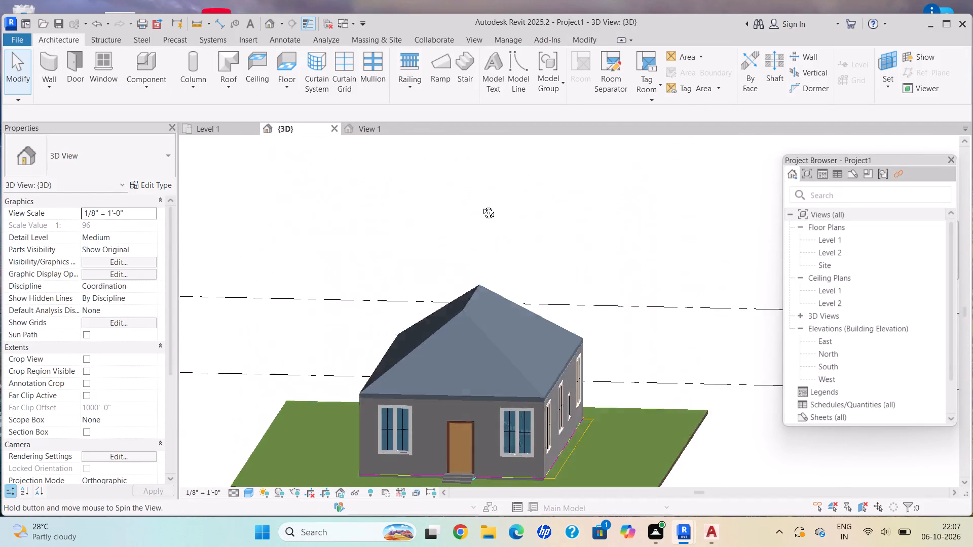
{"action": "middle_click_drag", "start_coordinate": [481, 205], "coordinate": [493, 211], "text": "ctrl"}
{"action": "scroll", "coordinate": [495, 333], "scroll_direction": "down", "scroll_amount": 1}
{"action": "scroll", "coordinate": [493, 338], "scroll_direction": "up", "scroll_amount": 1}
{"action": "scroll", "coordinate": [488, 346], "scroll_direction": "down", "scroll_amount": 3}
{"action": "middle_click_drag", "start_coordinate": [463, 348], "coordinate": [594, 303], "text": "shift"}
{"action": "scroll", "coordinate": [481, 394], "scroll_direction": "down", "scroll_amount": 2}
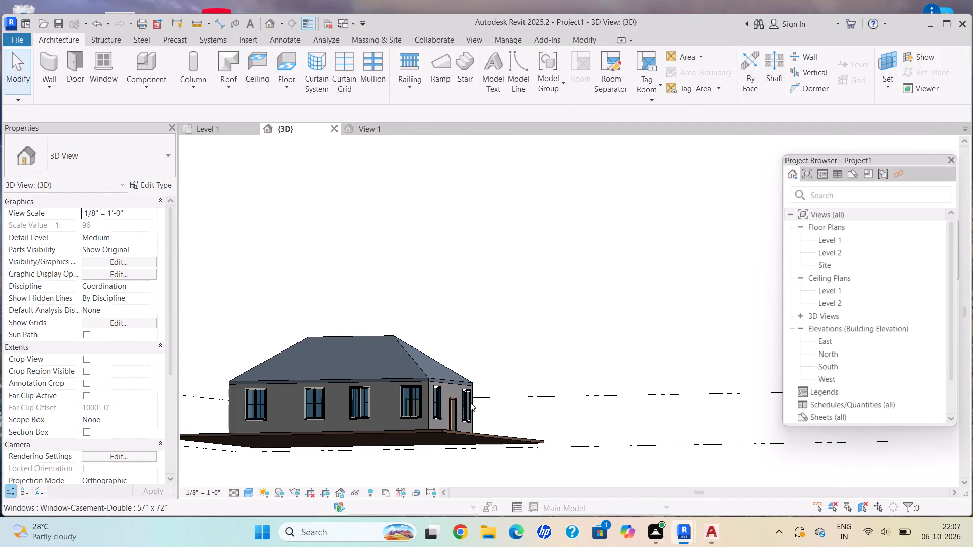
{"action": "middle_click_drag", "start_coordinate": [476, 400], "coordinate": [287, 433], "text": "shift"}
{"action": "scroll", "coordinate": [429, 422], "scroll_direction": "up", "scroll_amount": 3}
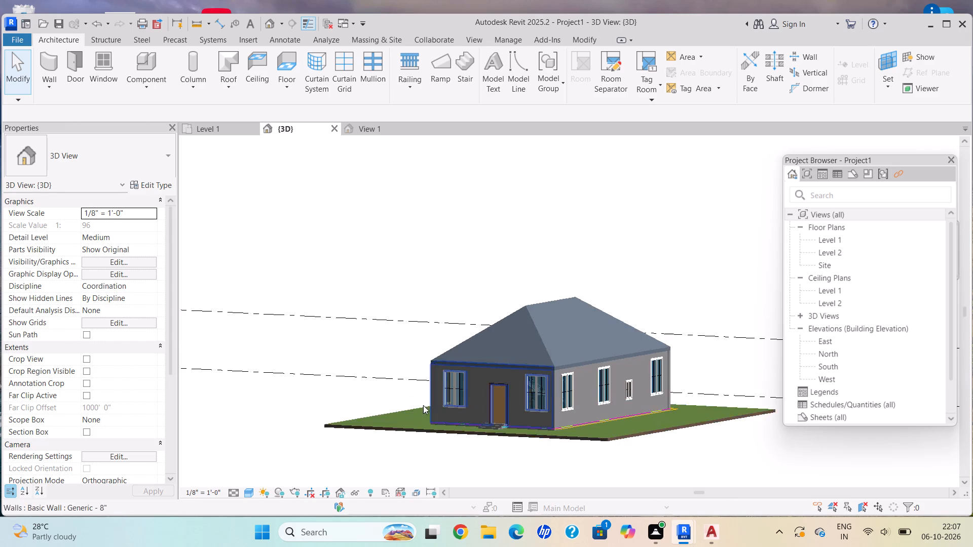
{"action": "scroll", "coordinate": [422, 402], "scroll_direction": "up", "scroll_amount": 5}
{"action": "middle_click_drag", "start_coordinate": [423, 384], "coordinate": [484, 460]}
{"action": "scroll", "coordinate": [483, 456], "scroll_direction": "down", "scroll_amount": 1}
{"action": "scroll", "coordinate": [466, 395], "scroll_direction": "up", "scroll_amount": 1}
{"action": "scroll", "coordinate": [466, 394], "scroll_direction": "down", "scroll_amount": 1}
{"action": "scroll", "coordinate": [466, 394], "scroll_direction": "up", "scroll_amount": 1}
{"action": "scroll", "coordinate": [466, 394], "scroll_direction": "down", "scroll_amount": 1}
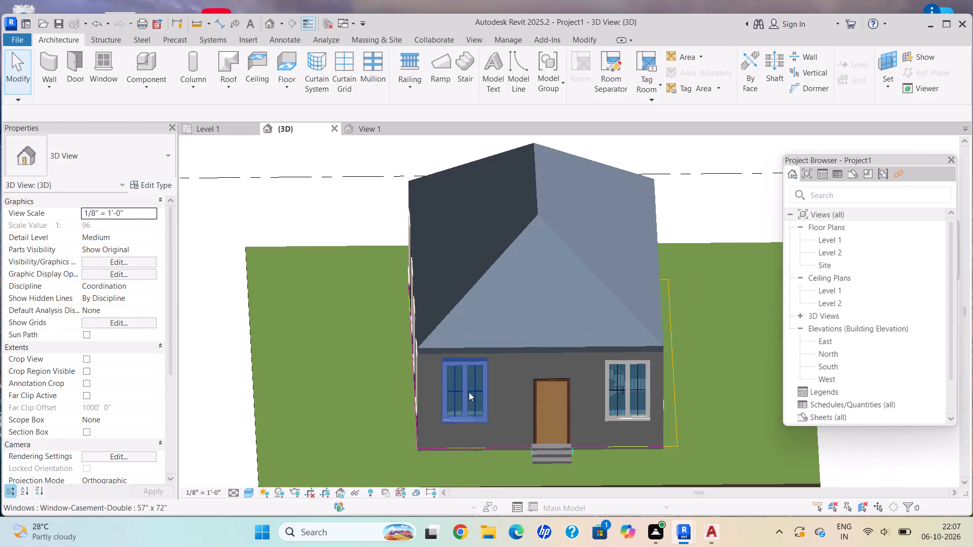
{"action": "scroll", "coordinate": [469, 392], "scroll_direction": "down", "scroll_amount": 2}
{"action": "scroll", "coordinate": [470, 390], "scroll_direction": "up", "scroll_amount": 1}
{"action": "middle_click_drag", "start_coordinate": [491, 401], "coordinate": [469, 339], "text": "shift"}
{"action": "scroll", "coordinate": [629, 364], "scroll_direction": "up", "scroll_amount": 5}
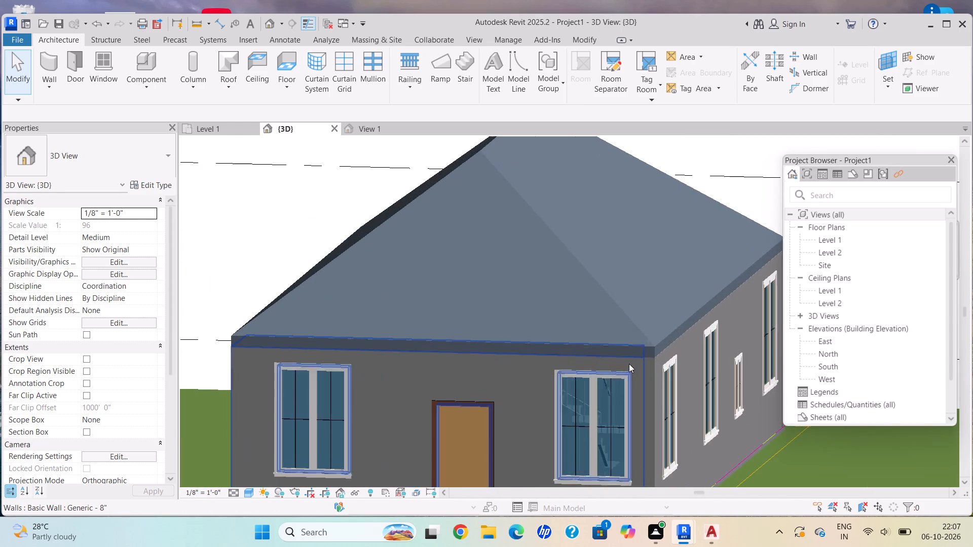
{"action": "middle_click_drag", "start_coordinate": [436, 317], "coordinate": [404, 308]}
{"action": "middle_click_drag", "start_coordinate": [605, 338], "coordinate": [155, 206]}
{"action": "scroll", "coordinate": [286, 259], "scroll_direction": "down", "scroll_amount": 2}
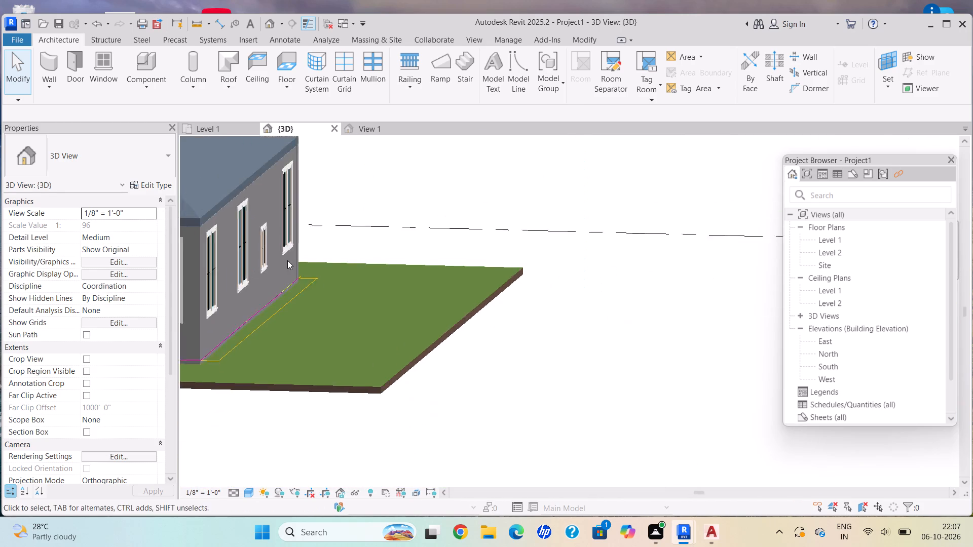
{"action": "scroll", "coordinate": [287, 260], "scroll_direction": "down", "scroll_amount": 2}
{"action": "middle_click_drag", "start_coordinate": [244, 267], "coordinate": [430, 335]}
{"action": "scroll", "coordinate": [368, 244], "scroll_direction": "down", "scroll_amount": 2}
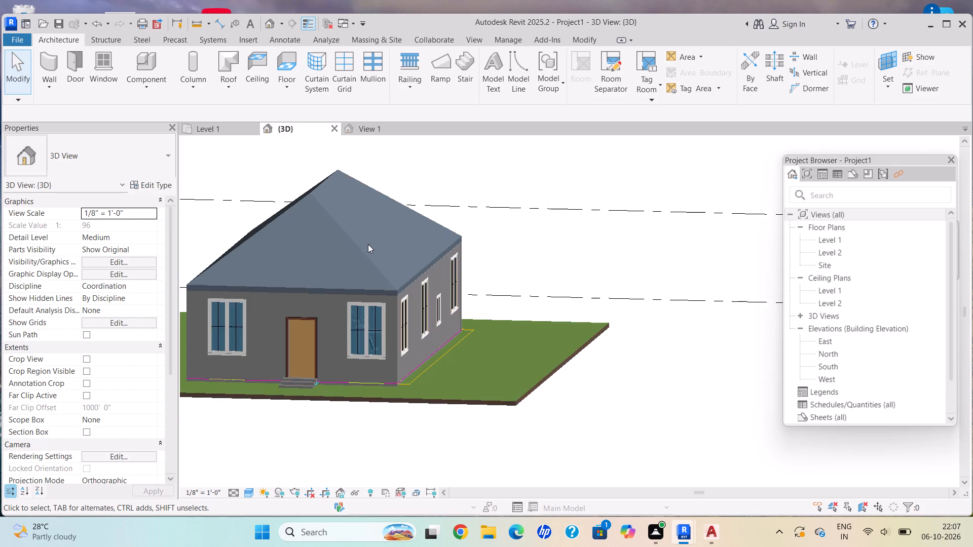
{"action": "middle_click_drag", "start_coordinate": [384, 249], "coordinate": [525, 225], "text": "shift"}
{"action": "scroll", "coordinate": [475, 242], "scroll_direction": "down", "scroll_amount": 1}
{"action": "middle_click_drag", "start_coordinate": [502, 249], "coordinate": [750, 250]}
{"action": "scroll", "coordinate": [693, 259], "scroll_direction": "up", "scroll_amount": 1}
{"action": "middle_click_drag", "start_coordinate": [630, 261], "coordinate": [623, 261], "text": "shift"}
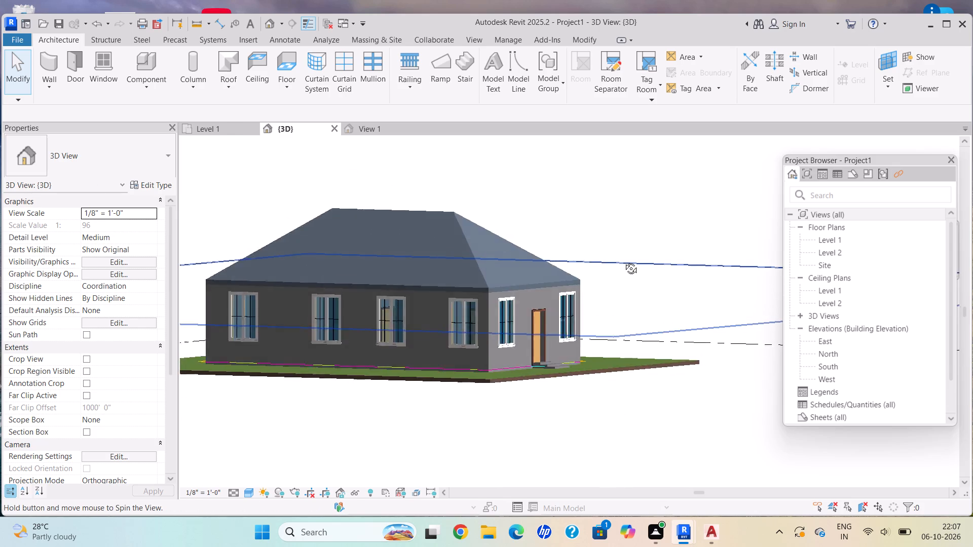
{"action": "middle_click_drag", "start_coordinate": [623, 261], "coordinate": [500, 271], "text": "shift"}
{"action": "scroll", "coordinate": [593, 236], "scroll_direction": "down", "scroll_amount": 5}
{"action": "middle_click_drag", "start_coordinate": [590, 211], "coordinate": [568, 283], "text": "shift"}
{"action": "scroll", "coordinate": [584, 181], "scroll_direction": "up", "scroll_amount": 5}
{"action": "scroll", "coordinate": [611, 228], "scroll_direction": "up", "scroll_amount": 2}
{"action": "scroll", "coordinate": [611, 230], "scroll_direction": "down", "scroll_amount": 1}
{"action": "scroll", "coordinate": [611, 230], "scroll_direction": "up", "scroll_amount": 4}
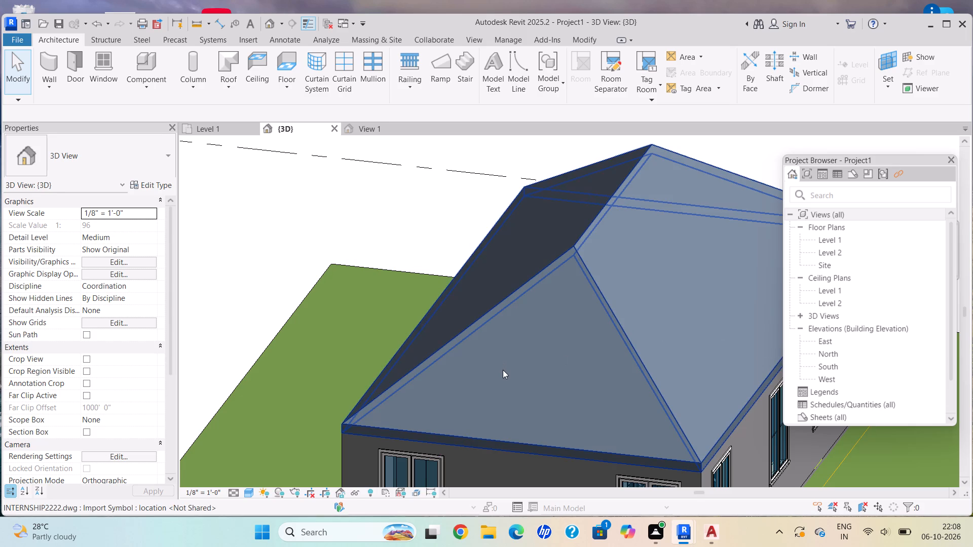
{"action": "scroll", "coordinate": [562, 349], "scroll_direction": "down", "scroll_amount": 1}
{"action": "scroll", "coordinate": [562, 349], "scroll_direction": "up", "scroll_amount": 1}
{"action": "scroll", "coordinate": [562, 349], "scroll_direction": "down", "scroll_amount": 2}
{"action": "scroll", "coordinate": [564, 310], "scroll_direction": "up", "scroll_amount": 1}
{"action": "scroll", "coordinate": [564, 310], "scroll_direction": "down", "scroll_amount": 2}
{"action": "scroll", "coordinate": [564, 310], "scroll_direction": "up", "scroll_amount": 1}
{"action": "scroll", "coordinate": [564, 310], "scroll_direction": "down", "scroll_amount": 2}
{"action": "middle_click_drag", "start_coordinate": [564, 309], "coordinate": [602, 236], "text": "shift"}
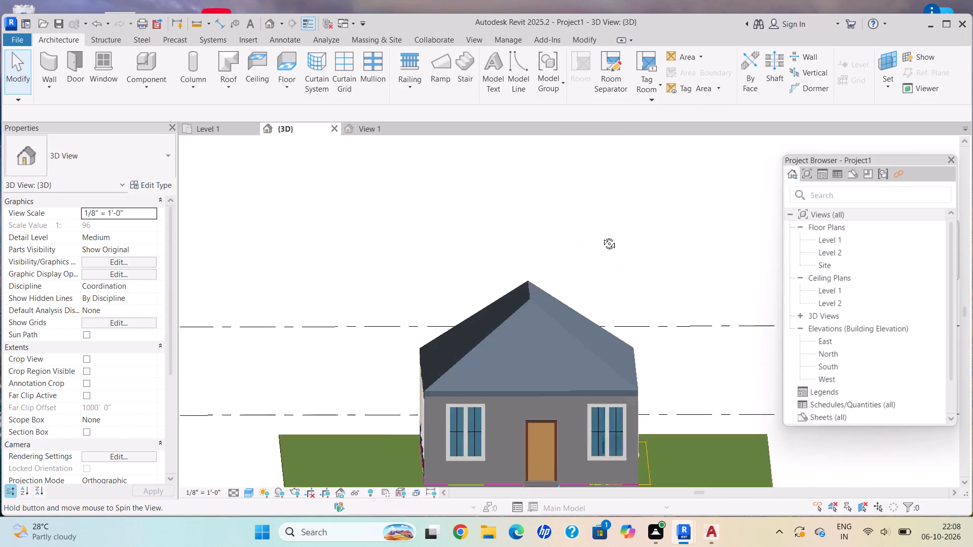
{"action": "middle_click_drag", "start_coordinate": [602, 236], "coordinate": [607, 236], "text": "shift"}
{"action": "scroll", "coordinate": [511, 320], "scroll_direction": "down", "scroll_amount": 1}
{"action": "scroll", "coordinate": [511, 320], "scroll_direction": "up", "scroll_amount": 4}
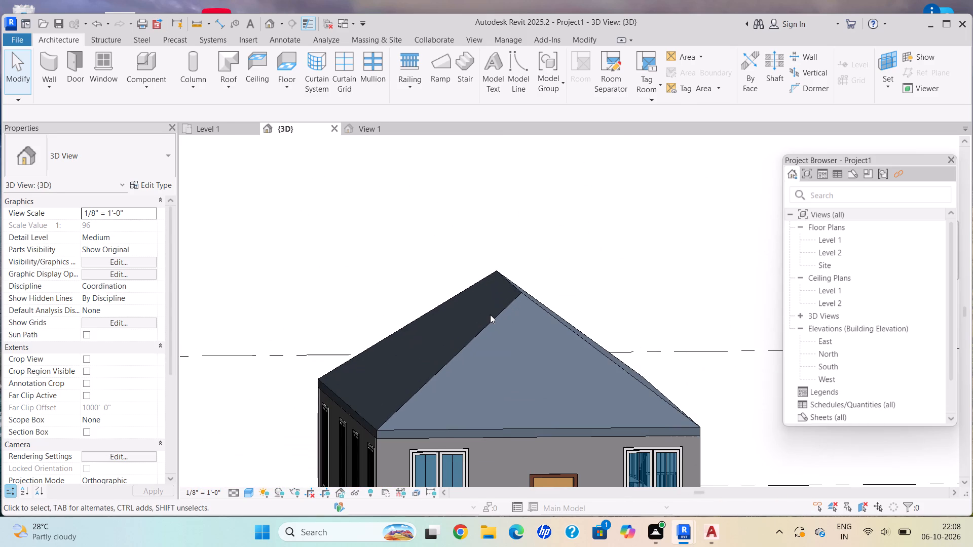
Delete the hipped roof from the house in the 3D view.
{"action": "left_click", "coordinate": [492, 316]}
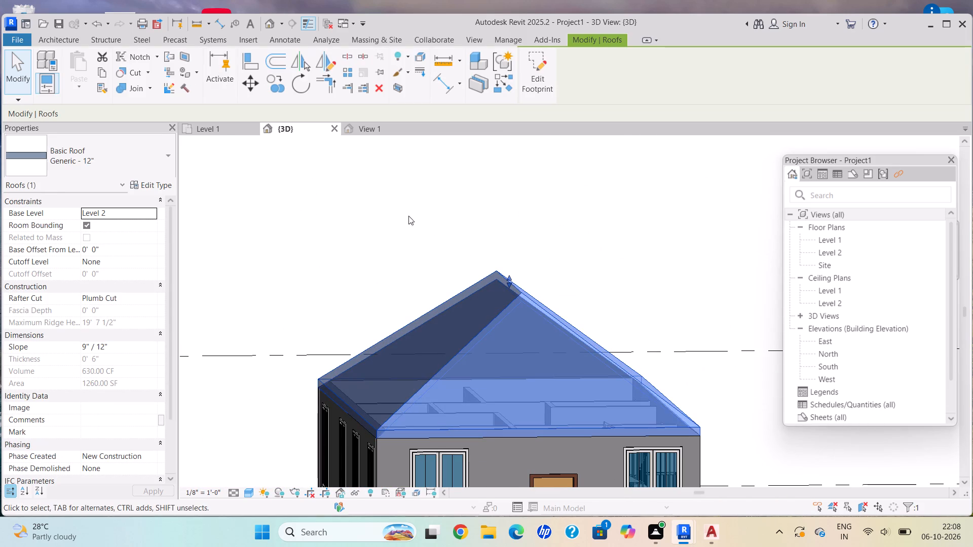
{"action": "key", "text": "Delete"}
{"action": "scroll", "coordinate": [436, 264], "scroll_direction": "down", "scroll_amount": 3}
{"action": "left_click", "coordinate": [279, 129]}
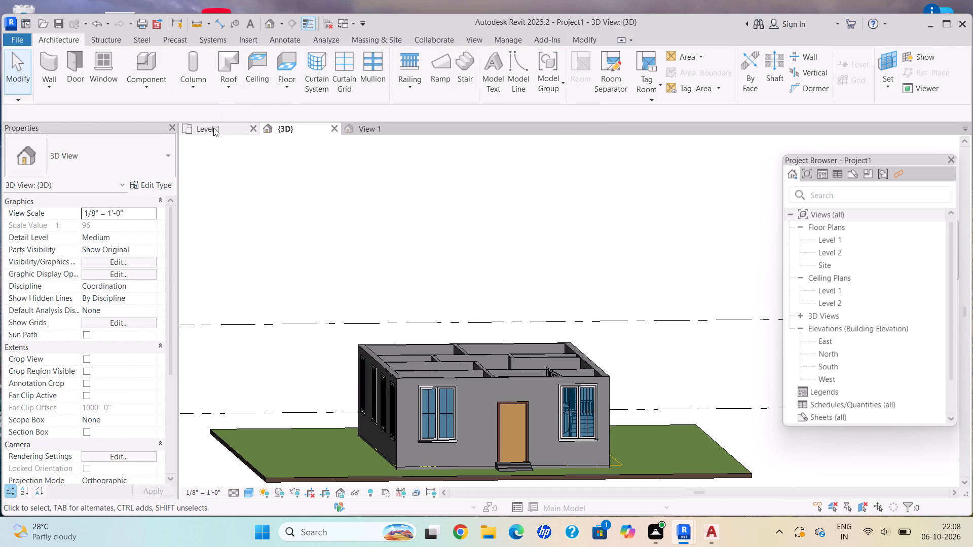
Start a new roof by footprint from the Level 1 plan, place it on Level 2, and review the Generic - 12" type's structure layers.
{"action": "left_click", "coordinate": [214, 129]}
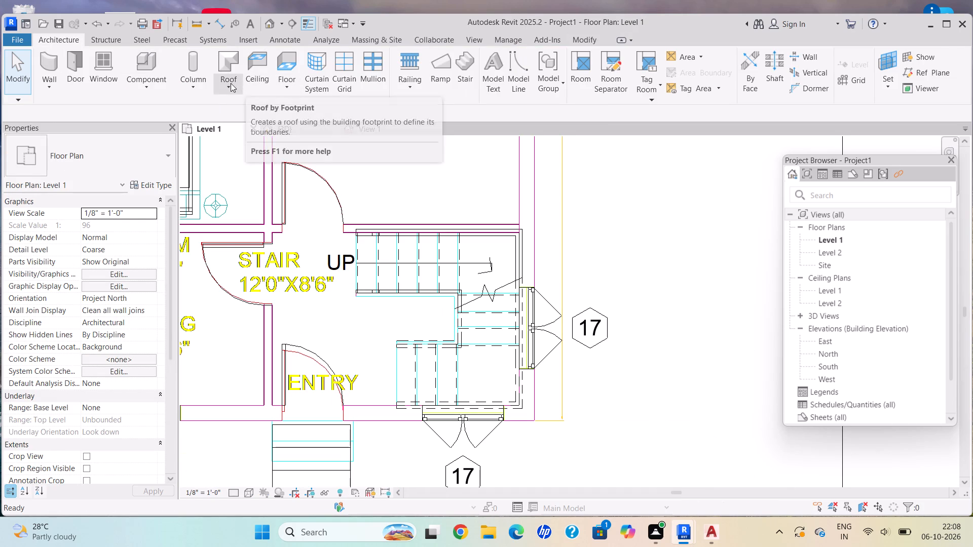
{"action": "left_click", "coordinate": [230, 84]}
{"action": "left_click", "coordinate": [256, 100]}
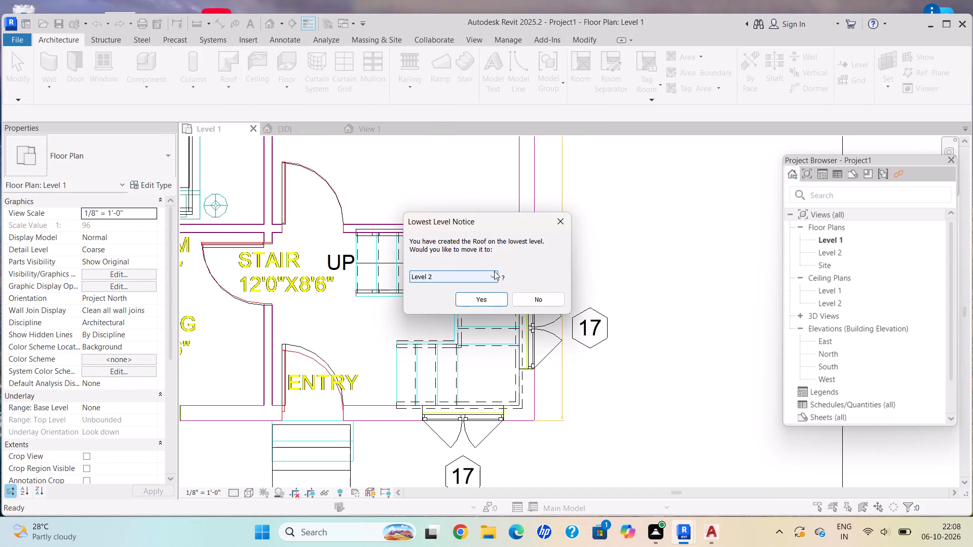
{"action": "left_click", "coordinate": [494, 272]}
{"action": "left_click", "coordinate": [480, 291]}
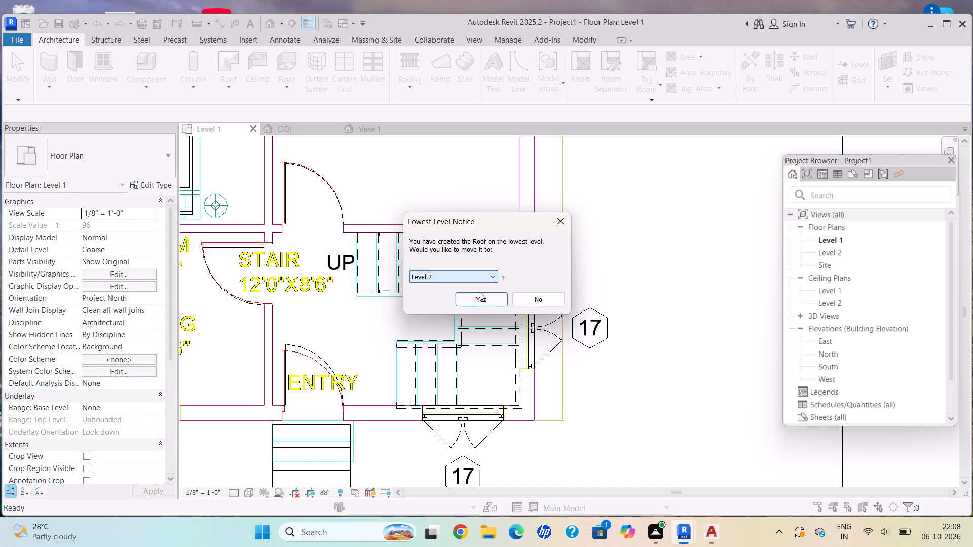
{"action": "left_click", "coordinate": [484, 301]}
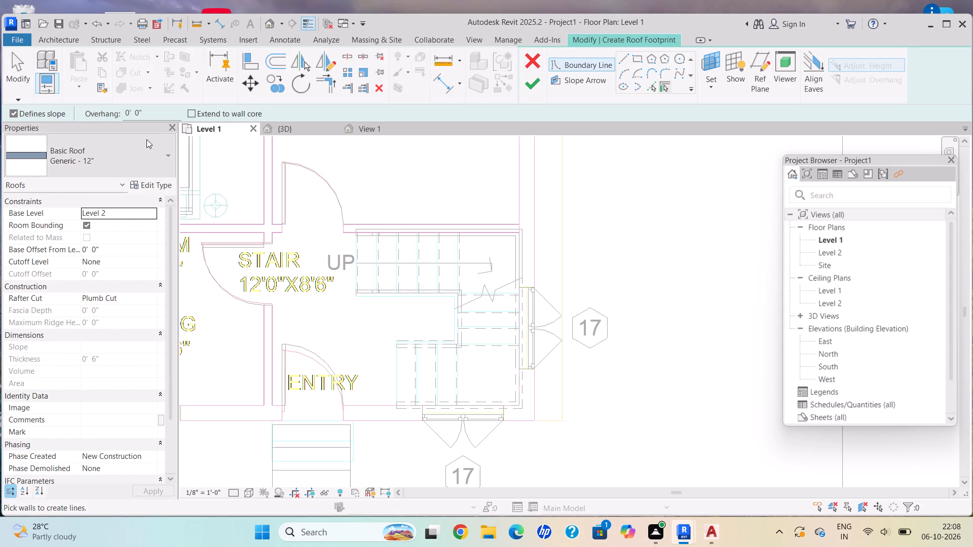
{"action": "left_click", "coordinate": [132, 185]}
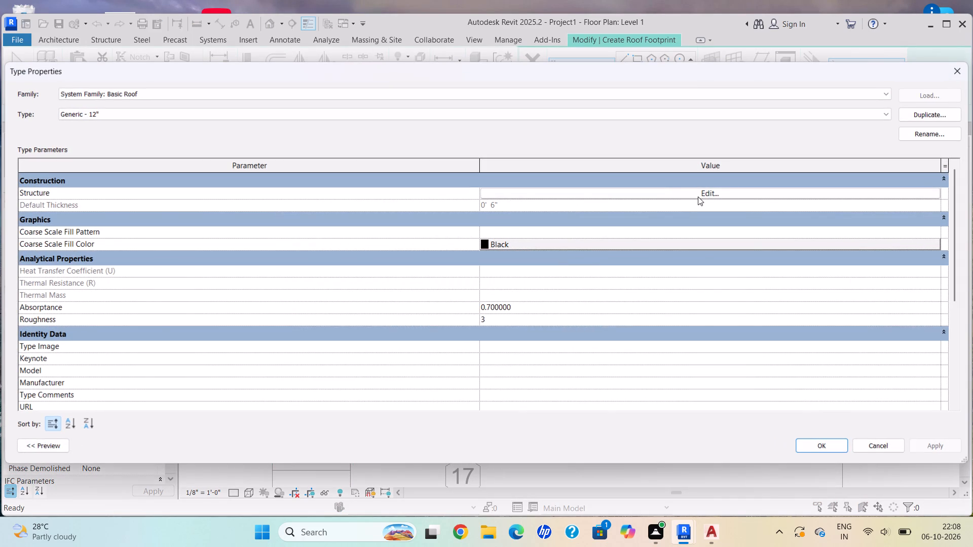
{"action": "left_click", "coordinate": [703, 197]}
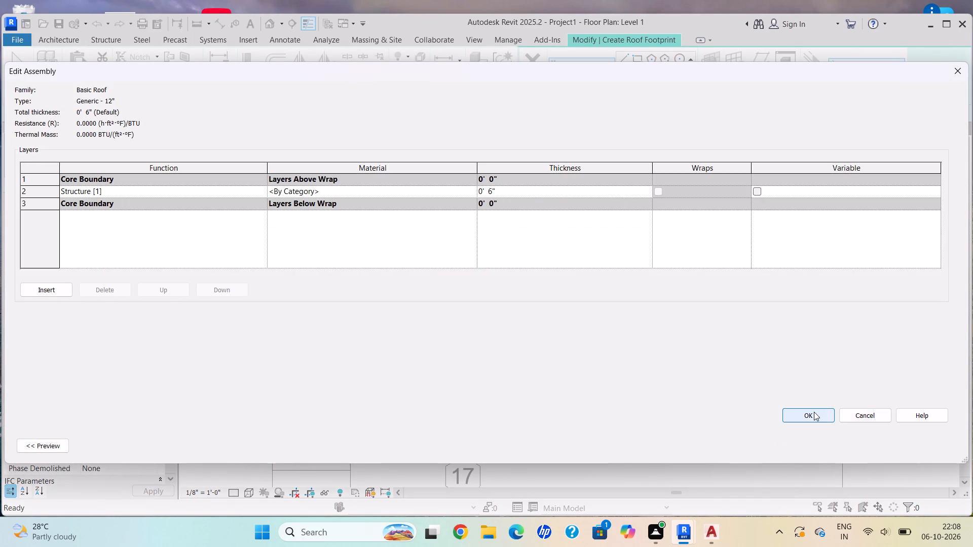
{"action": "left_click", "coordinate": [814, 412]}
{"action": "left_click", "coordinate": [940, 450]}
{"action": "left_click", "coordinate": [841, 449]}
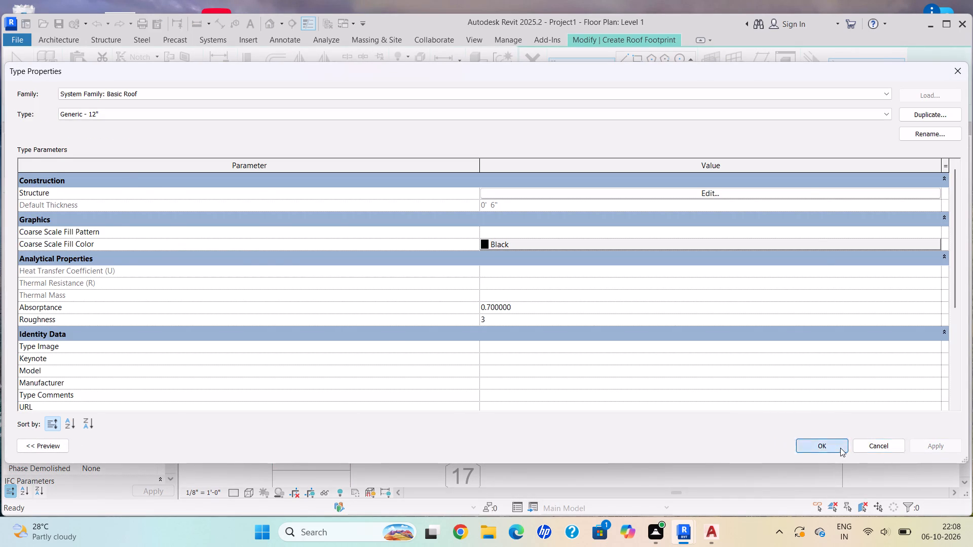
{"action": "scroll", "coordinate": [622, 253], "scroll_direction": "down", "scroll_amount": 8}
{"action": "middle_click_drag", "start_coordinate": [510, 199], "coordinate": [529, 347]}
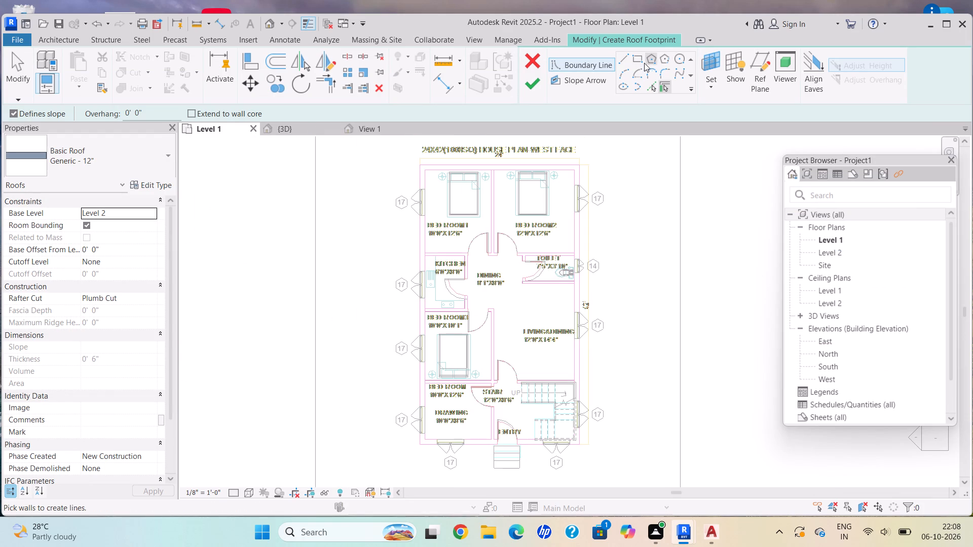
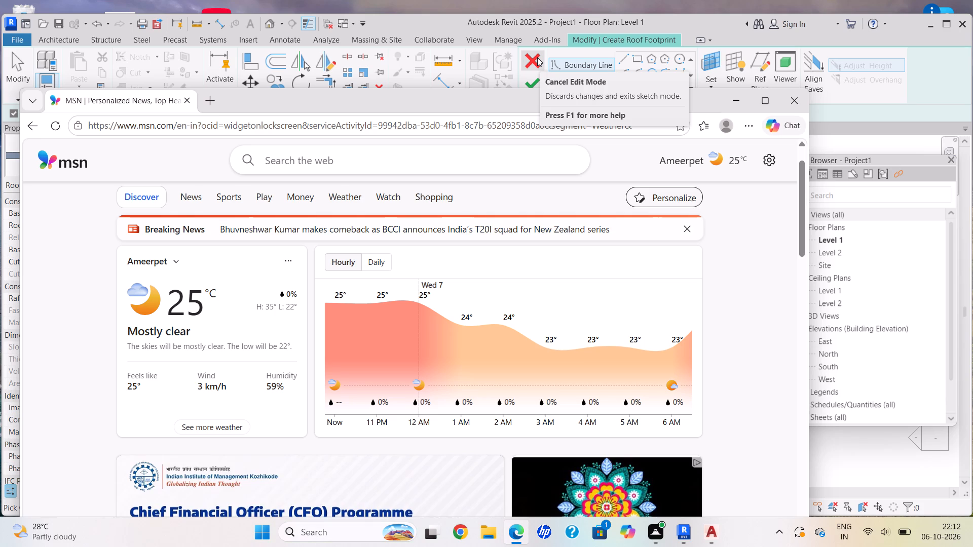
Close the MSN news browser window covering the roof sketch.
{"action": "left_click", "coordinate": [794, 102]}
Examine the Level 1 plan's outer walls and rooms, from the bedrooms to the stair and entry, for the roof outline.
{"action": "middle_click_drag", "start_coordinate": [542, 279], "coordinate": [556, 337]}
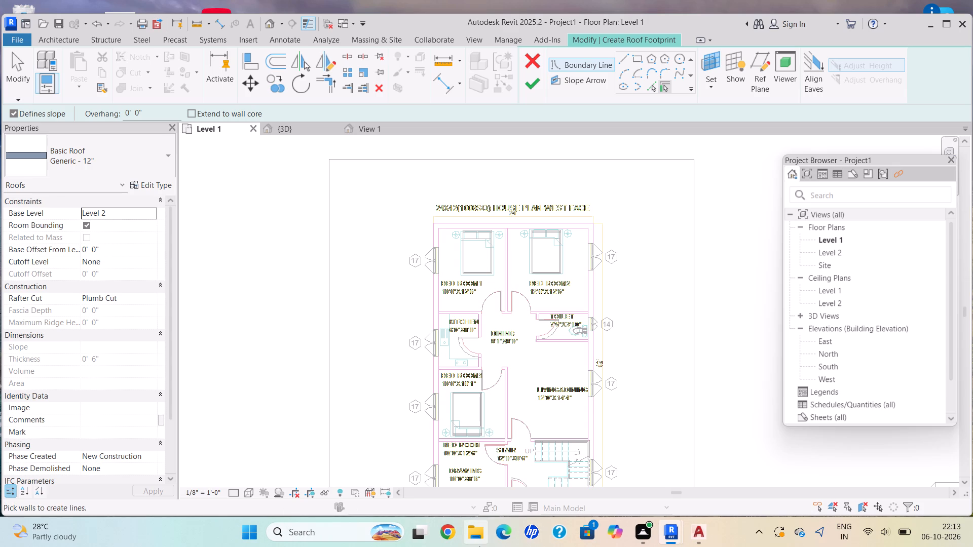
{"action": "scroll", "coordinate": [561, 546], "scroll_direction": "up", "scroll_amount": 3}
{"action": "scroll", "coordinate": [562, 546], "scroll_direction": "down", "scroll_amount": 1}
{"action": "scroll", "coordinate": [457, 347], "scroll_direction": "up", "scroll_amount": 3}
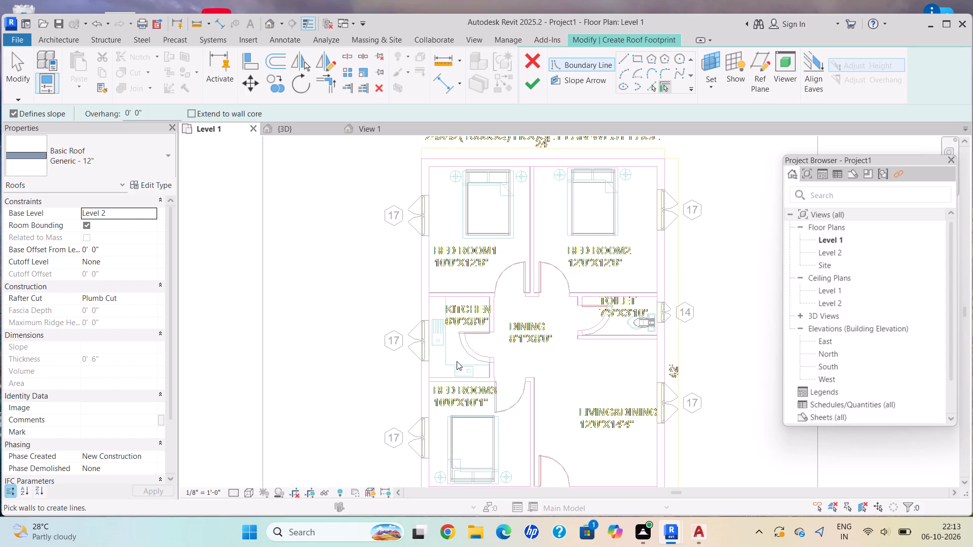
{"action": "key", "text": "Escape"}
{"action": "scroll", "coordinate": [457, 361], "scroll_direction": "up", "scroll_amount": 2}
{"action": "scroll", "coordinate": [457, 361], "scroll_direction": "down", "scroll_amount": 1}
{"action": "scroll", "coordinate": [457, 361], "scroll_direction": "up", "scroll_amount": 1}
{"action": "scroll", "coordinate": [457, 361], "scroll_direction": "down", "scroll_amount": 1}
{"action": "scroll", "coordinate": [519, 393], "scroll_direction": "down", "scroll_amount": 2}
{"action": "middle_click_drag", "start_coordinate": [525, 409], "coordinate": [314, 457]}
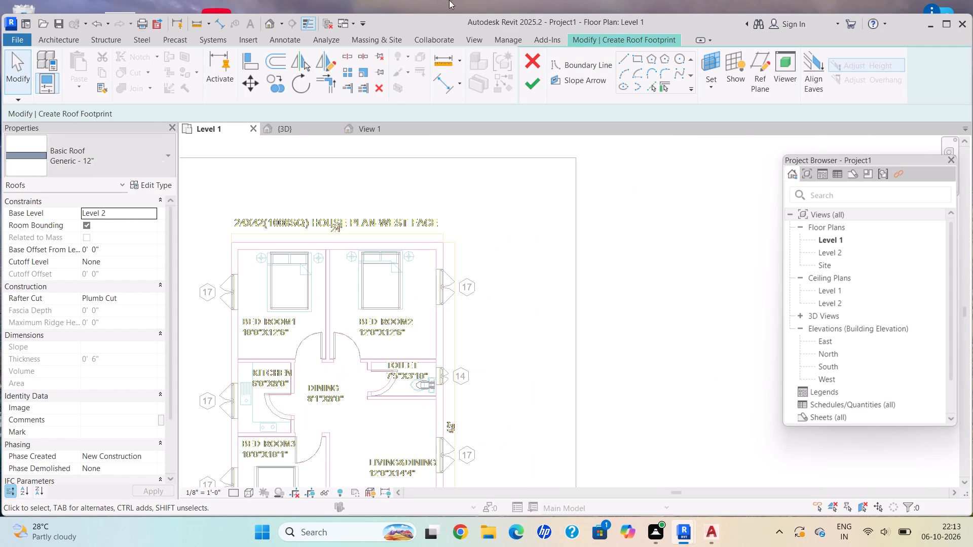
{"action": "scroll", "coordinate": [222, 245], "scroll_direction": "up", "scroll_amount": 3}
{"action": "scroll", "coordinate": [229, 251], "scroll_direction": "down", "scroll_amount": 1}
{"action": "scroll", "coordinate": [230, 252], "scroll_direction": "up", "scroll_amount": 4}
{"action": "scroll", "coordinate": [250, 278], "scroll_direction": "down", "scroll_amount": 1}
{"action": "scroll", "coordinate": [250, 278], "scroll_direction": "up", "scroll_amount": 1}
{"action": "key", "text": "Escape"}
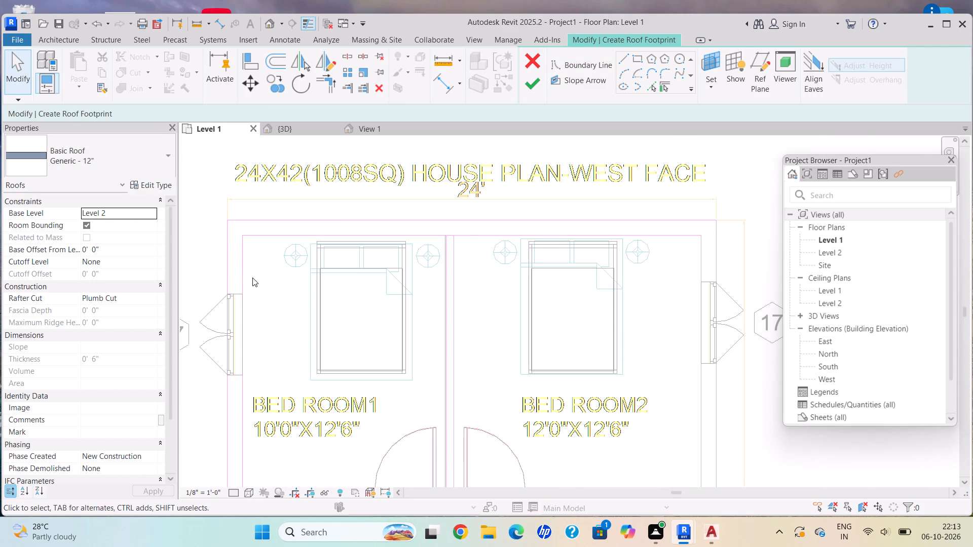
{"action": "scroll", "coordinate": [231, 234], "scroll_direction": "down", "scroll_amount": 4}
{"action": "middle_click_drag", "start_coordinate": [233, 225], "coordinate": [322, 278]}
{"action": "scroll", "coordinate": [330, 284], "scroll_direction": "up", "scroll_amount": 5}
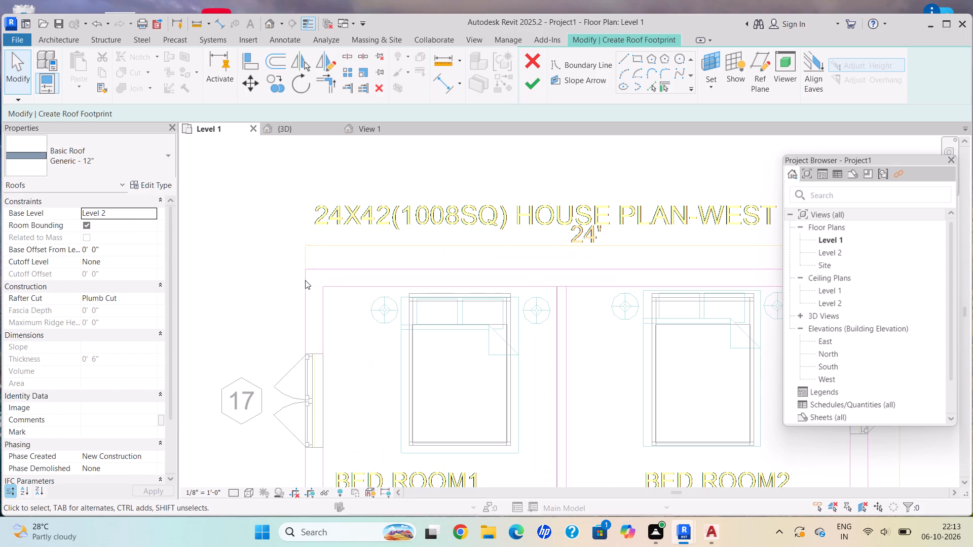
{"action": "scroll", "coordinate": [302, 276], "scroll_direction": "up", "scroll_amount": 5}
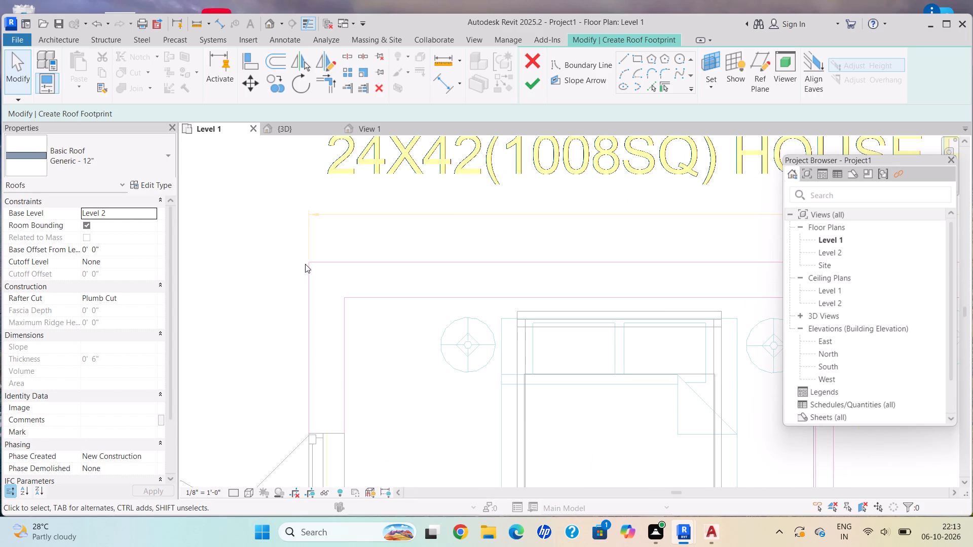
{"action": "scroll", "coordinate": [336, 302], "scroll_direction": "down", "scroll_amount": 2}
{"action": "middle_click_drag", "start_coordinate": [336, 302], "coordinate": [309, 267]}
{"action": "scroll", "coordinate": [313, 281], "scroll_direction": "down", "scroll_amount": 3}
{"action": "middle_click_drag", "start_coordinate": [314, 285], "coordinate": [307, 276]}
{"action": "key", "text": "Escape"}
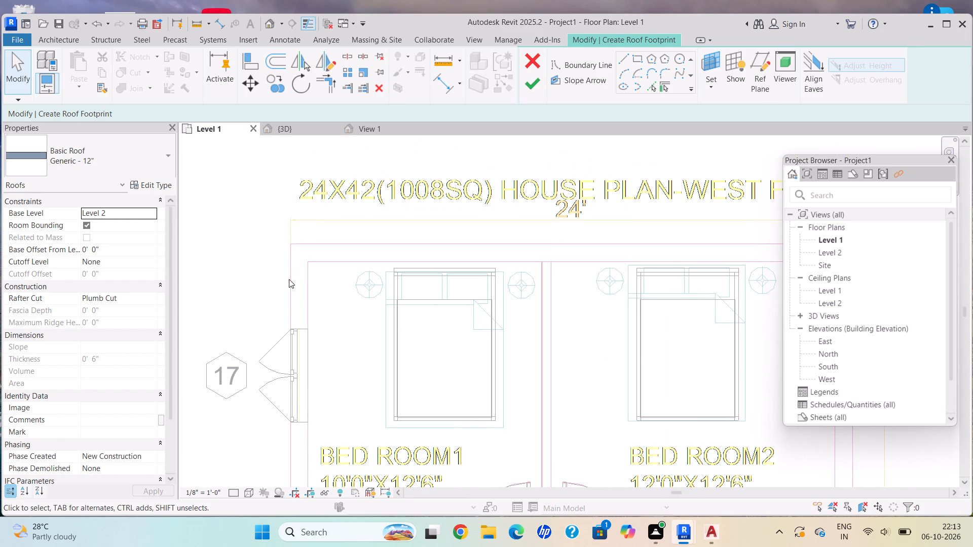
{"action": "scroll", "coordinate": [340, 293], "scroll_direction": "down", "scroll_amount": 1}
{"action": "scroll", "coordinate": [341, 293], "scroll_direction": "up", "scroll_amount": 1}
{"action": "middle_click_drag", "start_coordinate": [341, 293], "coordinate": [229, 196]}
{"action": "scroll", "coordinate": [328, 276], "scroll_direction": "up", "scroll_amount": 1}
{"action": "scroll", "coordinate": [329, 278], "scroll_direction": "down", "scroll_amount": 2}
{"action": "middle_click_drag", "start_coordinate": [330, 279], "coordinate": [371, 232]}
{"action": "scroll", "coordinate": [473, 292], "scroll_direction": "down", "scroll_amount": 1}
{"action": "middle_click_drag", "start_coordinate": [473, 292], "coordinate": [427, 219]}
{"action": "scroll", "coordinate": [427, 219], "scroll_direction": "down", "scroll_amount": 1}
{"action": "scroll", "coordinate": [445, 265], "scroll_direction": "down", "scroll_amount": 1}
{"action": "middle_click_drag", "start_coordinate": [445, 265], "coordinate": [452, 238]}
{"action": "middle_click_drag", "start_coordinate": [535, 308], "coordinate": [521, 206]}
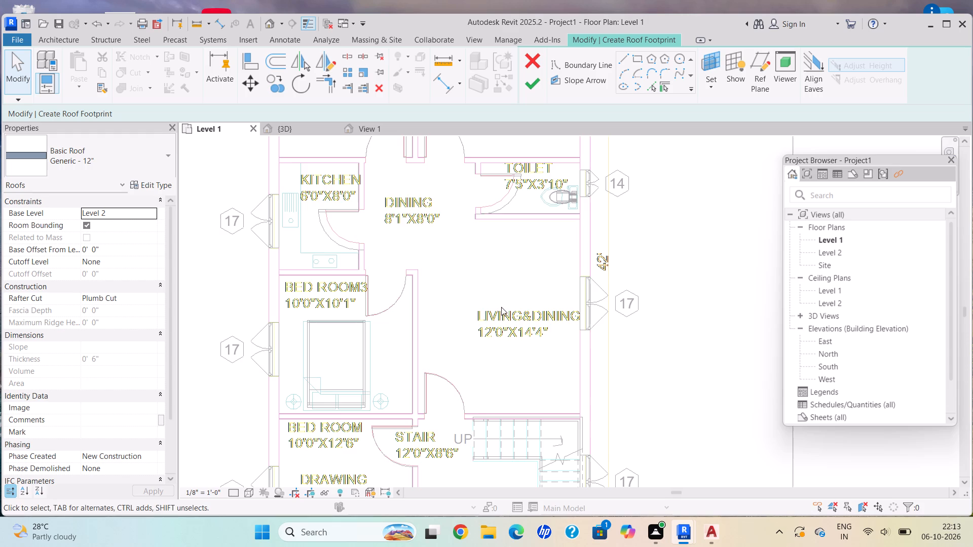
{"action": "middle_click_drag", "start_coordinate": [500, 307], "coordinate": [508, 263]}
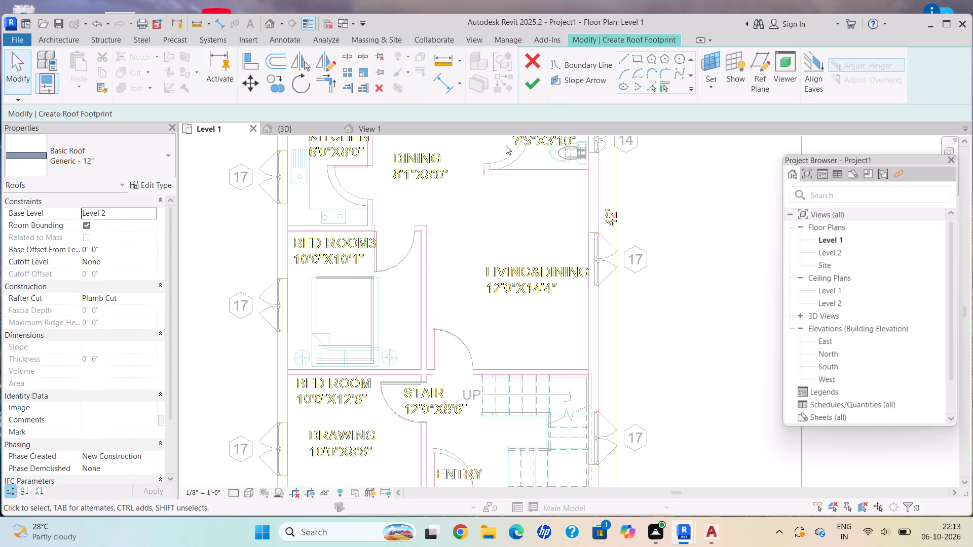
Choose the rectangle tool for the roof boundary and check the Generic - 12" roof type's structure layers.
{"action": "scroll", "coordinate": [487, 202], "scroll_direction": "up", "scroll_amount": 1}
{"action": "scroll", "coordinate": [482, 212], "scroll_direction": "down", "scroll_amount": 1}
{"action": "scroll", "coordinate": [481, 213], "scroll_direction": "up", "scroll_amount": 1}
{"action": "middle_click_drag", "start_coordinate": [481, 213], "coordinate": [513, 252]}
{"action": "left_click", "coordinate": [637, 63]}
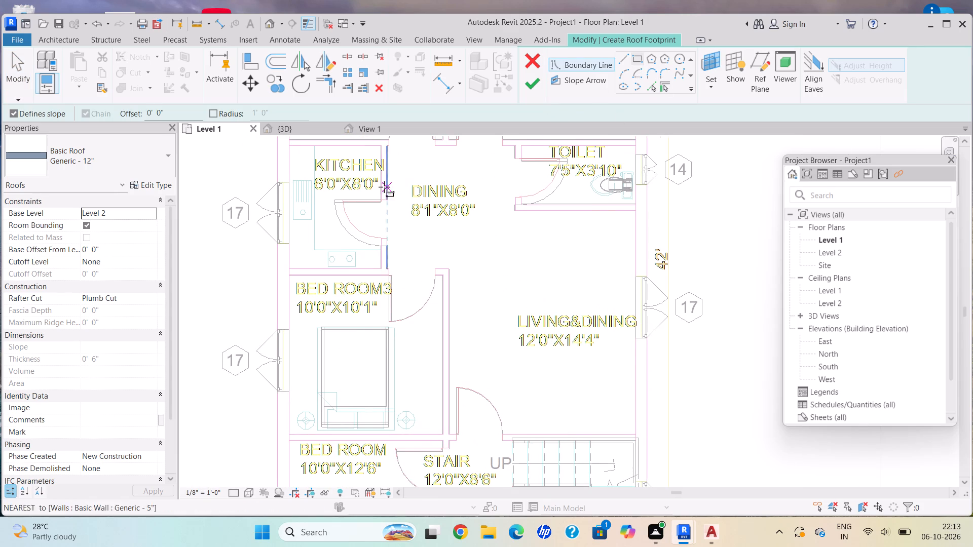
{"action": "middle_click_drag", "start_coordinate": [357, 188], "coordinate": [379, 348]}
{"action": "middle_click_drag", "start_coordinate": [351, 240], "coordinate": [379, 430]}
{"action": "scroll", "coordinate": [358, 262], "scroll_direction": "up", "scroll_amount": 4}
{"action": "scroll", "coordinate": [318, 288], "scroll_direction": "up", "scroll_amount": 2}
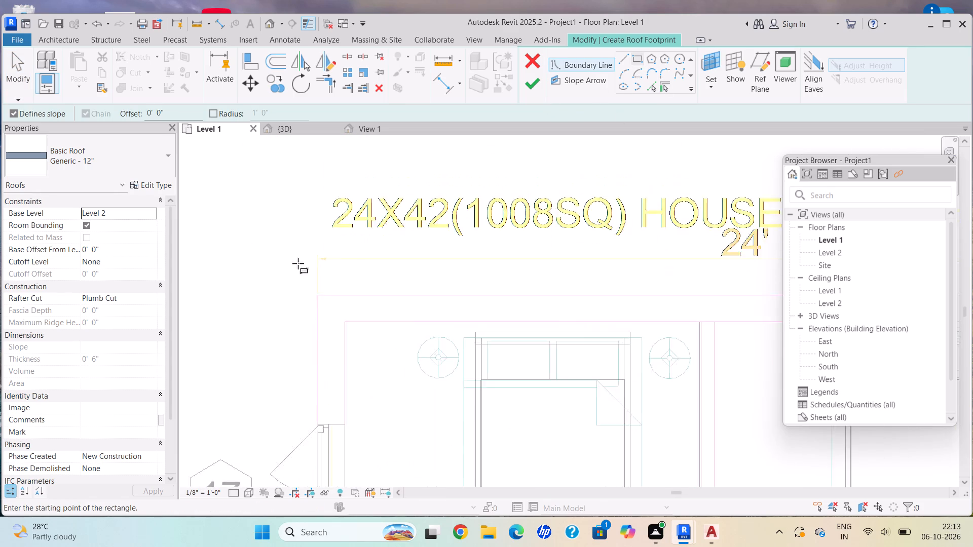
{"action": "scroll", "coordinate": [298, 263], "scroll_direction": "up", "scroll_amount": 1}
{"action": "left_click", "coordinate": [144, 183]}
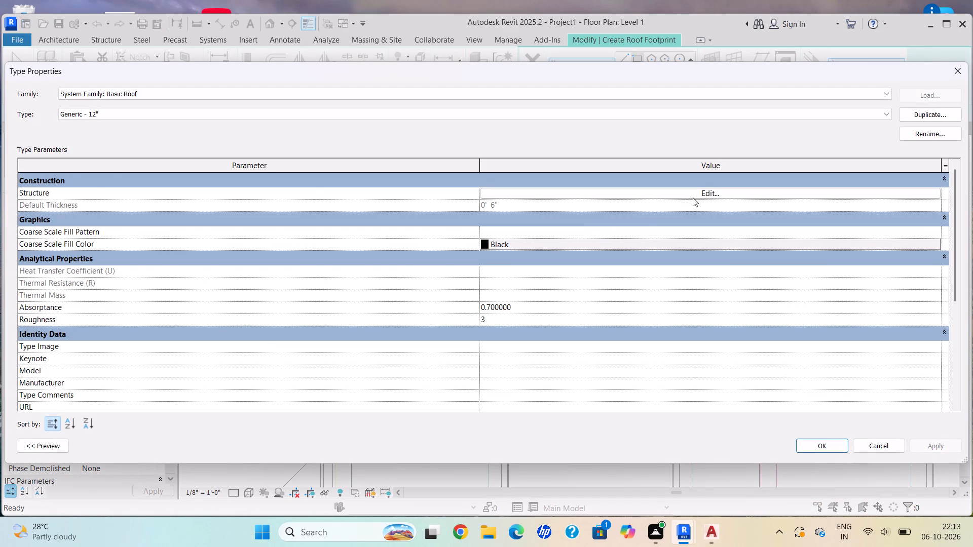
{"action": "left_click", "coordinate": [700, 194]}
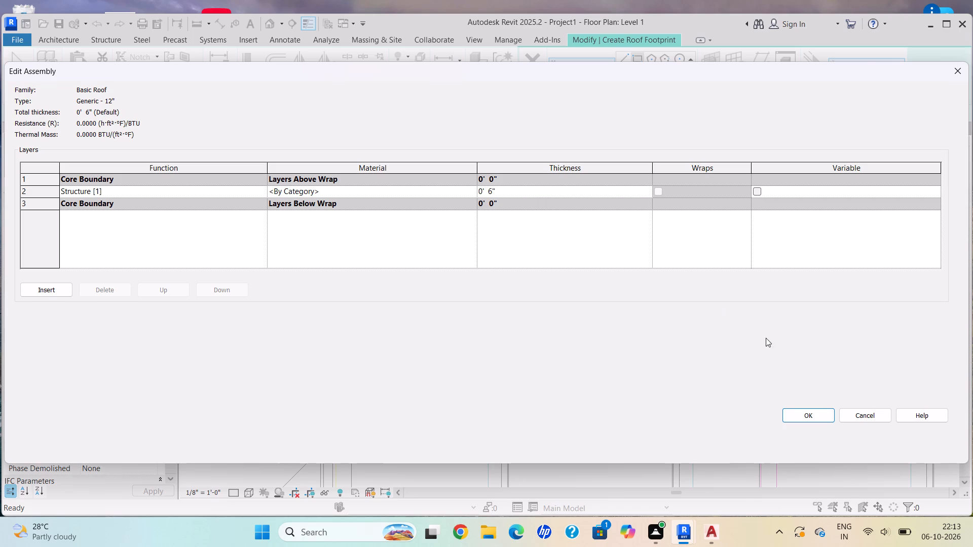
{"action": "left_click", "coordinate": [816, 417]}
{"action": "left_click", "coordinate": [936, 451]}
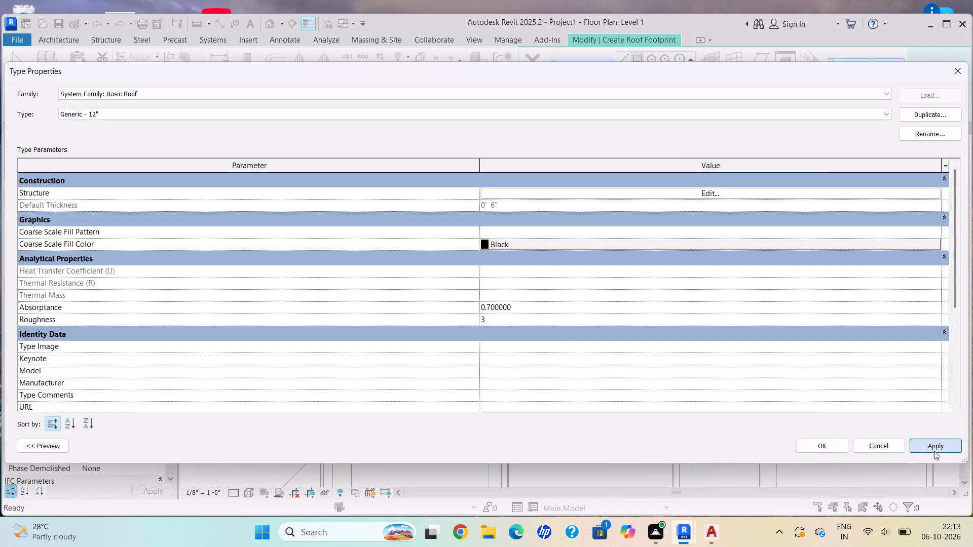
{"action": "left_click", "coordinate": [830, 446]}
Draw the rectangular roof boundary from Bedroom 1's outer wall corner to the opposite outer corner by the stair, and finish the roof.
{"action": "scroll", "coordinate": [344, 310], "scroll_direction": "up", "scroll_amount": 6}
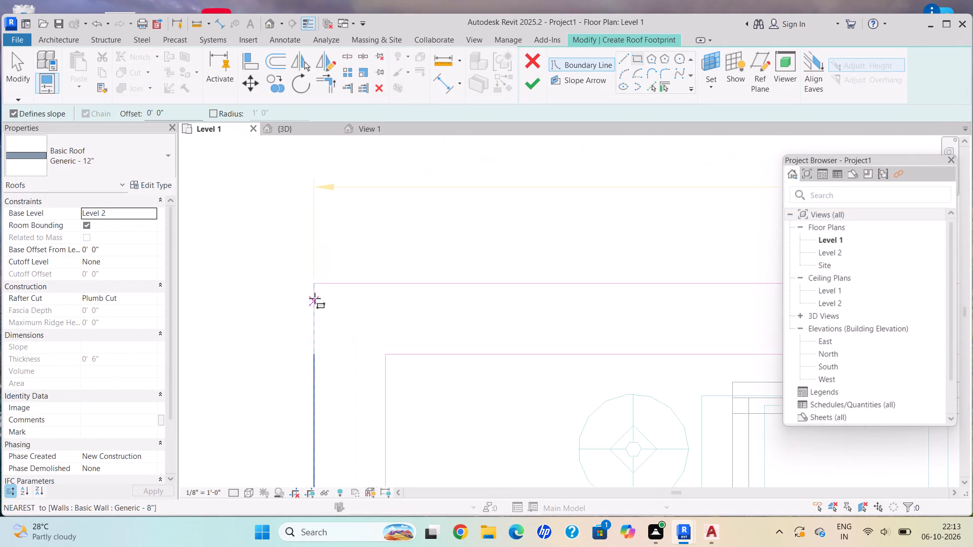
{"action": "left_click", "coordinate": [313, 286]}
{"action": "scroll", "coordinate": [529, 393], "scroll_direction": "down", "scroll_amount": 5}
{"action": "middle_click_drag", "start_coordinate": [530, 394], "coordinate": [447, 145]}
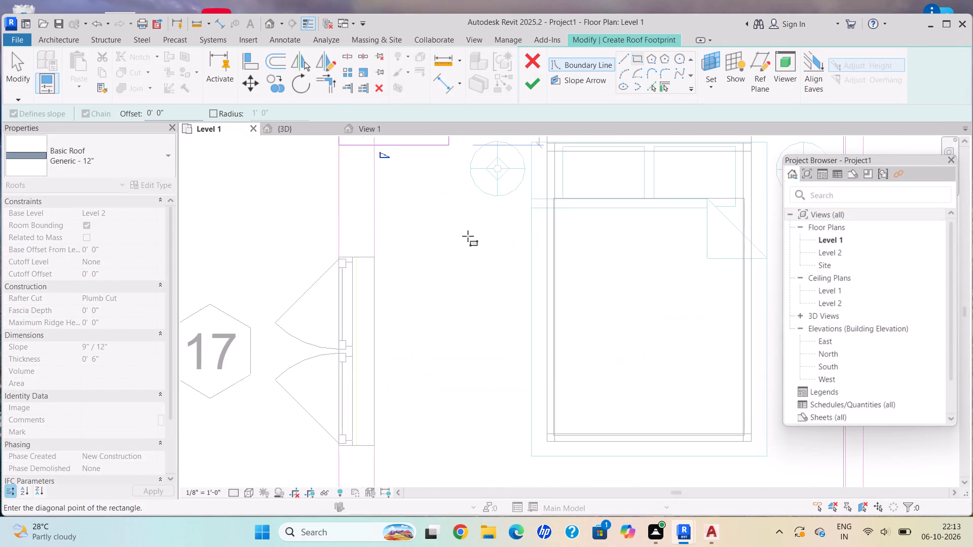
{"action": "scroll", "coordinate": [647, 424], "scroll_direction": "down", "scroll_amount": 6}
{"action": "middle_click_drag", "start_coordinate": [644, 424], "coordinate": [648, 301]}
{"action": "scroll", "coordinate": [723, 366], "scroll_direction": "down", "scroll_amount": 5}
{"action": "middle_click_drag", "start_coordinate": [723, 366], "coordinate": [472, 119]}
{"action": "scroll", "coordinate": [454, 328], "scroll_direction": "down", "scroll_amount": 2}
{"action": "middle_click_drag", "start_coordinate": [460, 322], "coordinate": [441, 226]}
{"action": "scroll", "coordinate": [555, 339], "scroll_direction": "up", "scroll_amount": 1}
{"action": "scroll", "coordinate": [560, 347], "scroll_direction": "down", "scroll_amount": 1}
{"action": "scroll", "coordinate": [562, 349], "scroll_direction": "up", "scroll_amount": 1}
{"action": "scroll", "coordinate": [566, 355], "scroll_direction": "down", "scroll_amount": 1}
{"action": "scroll", "coordinate": [566, 356], "scroll_direction": "up", "scroll_amount": 9}
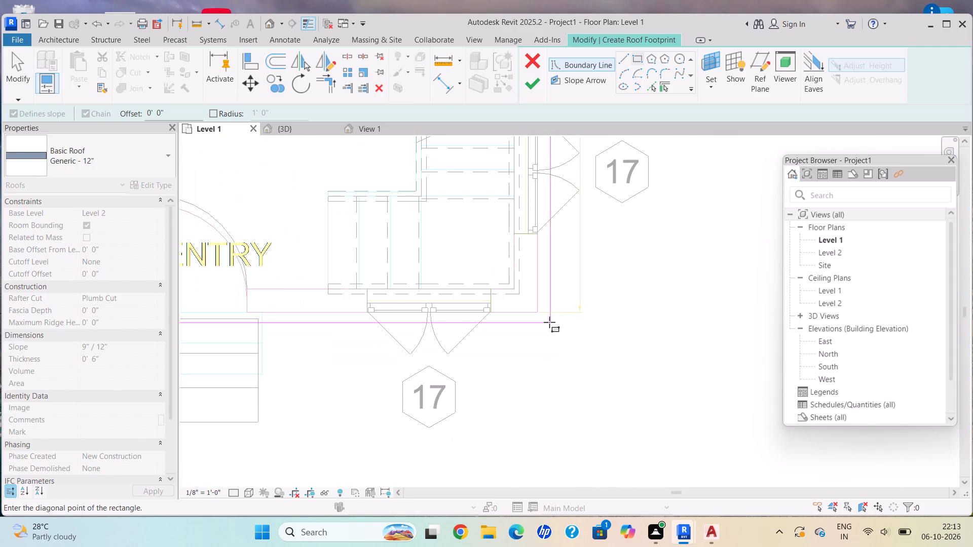
{"action": "left_click", "coordinate": [539, 315]}
{"action": "left_click", "coordinate": [527, 80]}
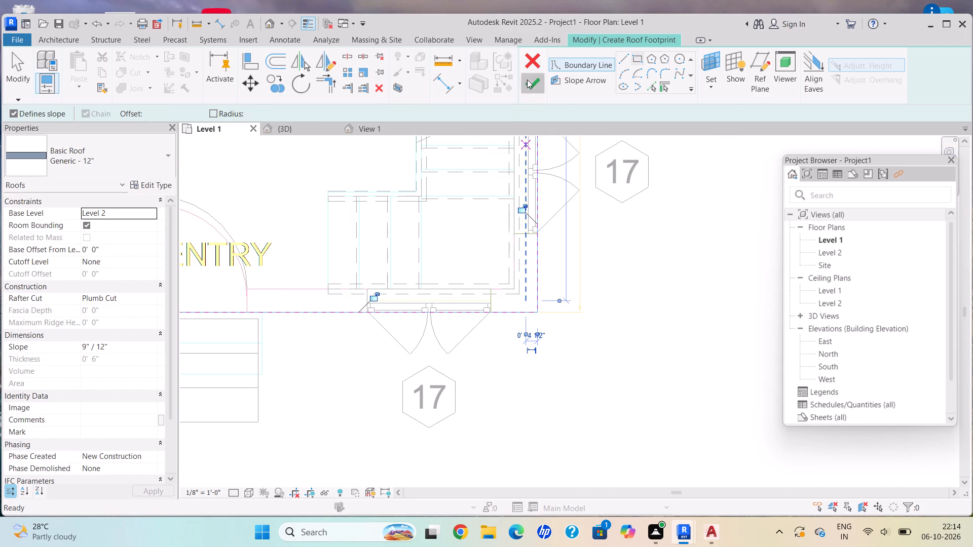
{"action": "left_click", "coordinate": [520, 264]}
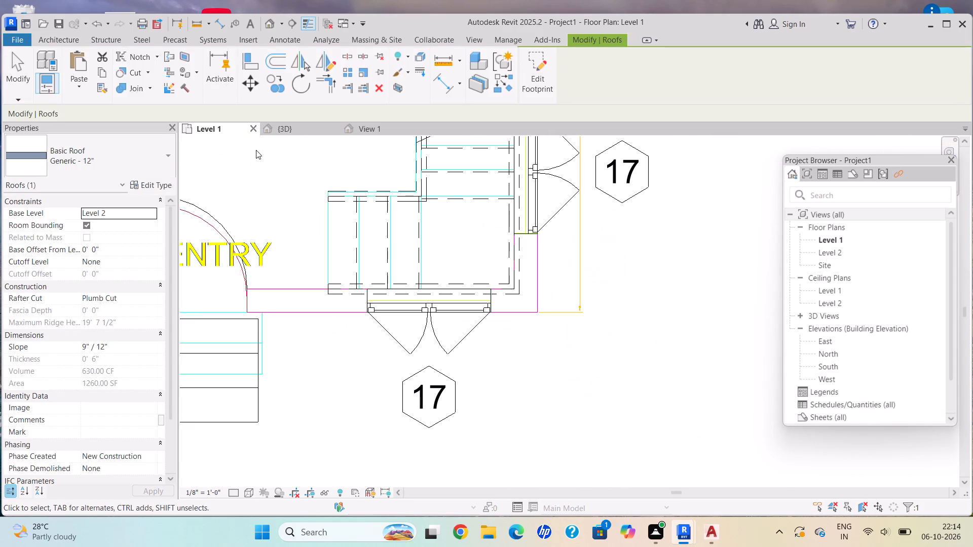
{"action": "key", "text": "Escape"}
Lower the new roof's ridge in the 3D view to a maximum ridge height of about 17'.
{"action": "left_click", "coordinate": [303, 133]}
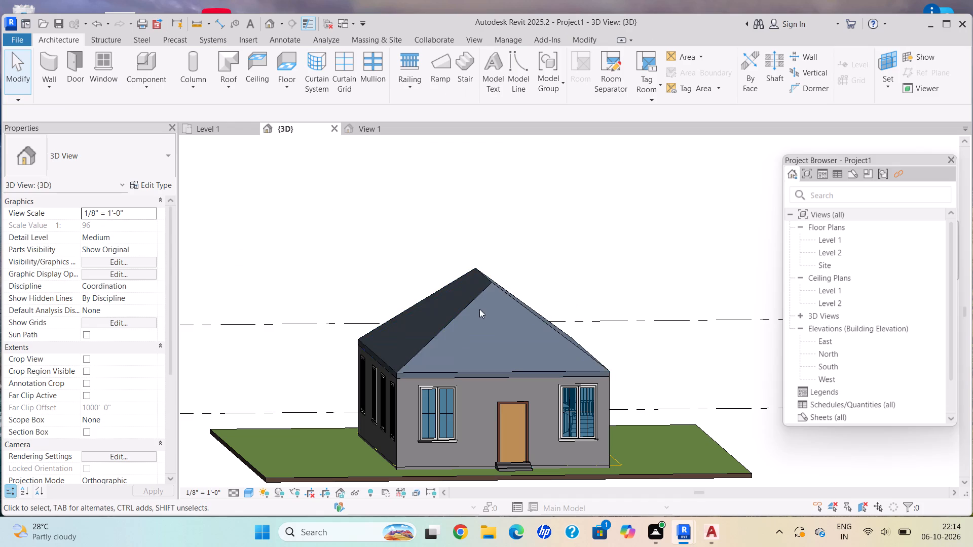
{"action": "middle_click_drag", "start_coordinate": [483, 305], "coordinate": [490, 331], "text": "shift"}
{"action": "scroll", "coordinate": [495, 327], "scroll_direction": "down", "scroll_amount": 1, "text": "shift"}
{"action": "scroll", "coordinate": [492, 331], "scroll_direction": "up", "scroll_amount": 1, "text": "shift"}
{"action": "scroll", "coordinate": [486, 261], "scroll_direction": "up", "scroll_amount": 4}
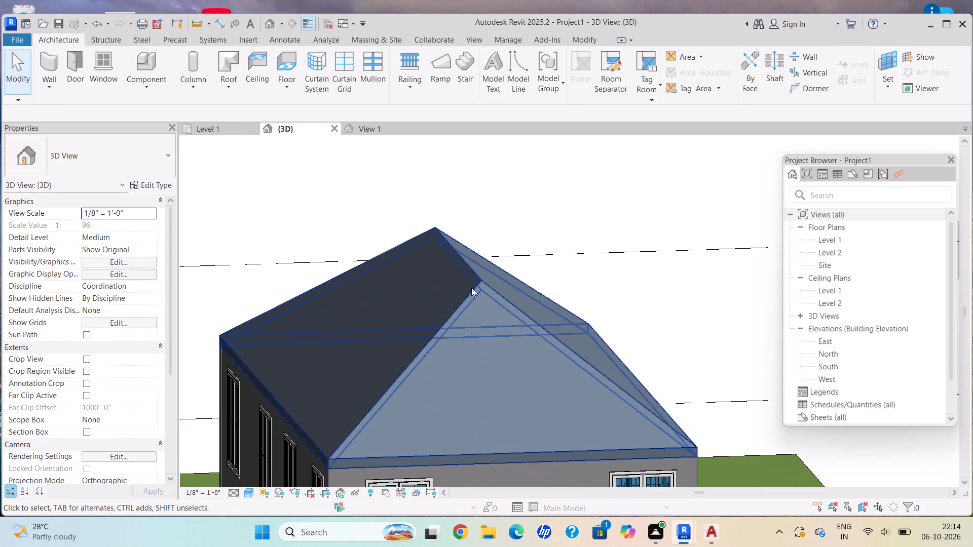
{"action": "left_click", "coordinate": [486, 278]}
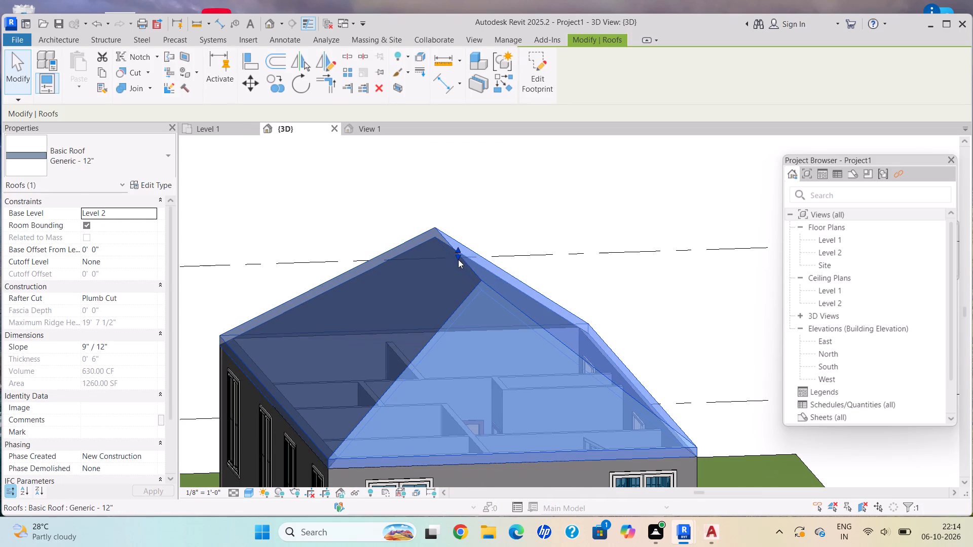
{"action": "left_click_drag", "start_coordinate": [460, 257], "coordinate": [467, 294]}
Inspect the lowered hipped roof around the house from above, the front and the sides, checking its slopes and wall junctions.
{"action": "scroll", "coordinate": [455, 326], "scroll_direction": "up", "scroll_amount": 5}
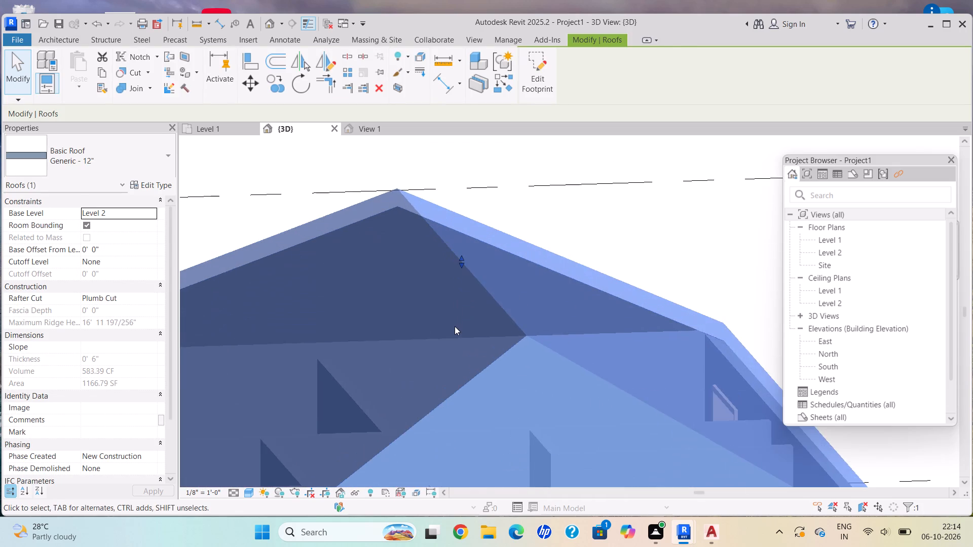
{"action": "scroll", "coordinate": [470, 332], "scroll_direction": "up", "scroll_amount": 1}
{"action": "middle_click_drag", "start_coordinate": [470, 318], "coordinate": [450, 256], "text": "shift"}
{"action": "scroll", "coordinate": [455, 273], "scroll_direction": "down", "scroll_amount": 6}
{"action": "middle_click_drag", "start_coordinate": [454, 259], "coordinate": [468, 361], "text": "shift"}
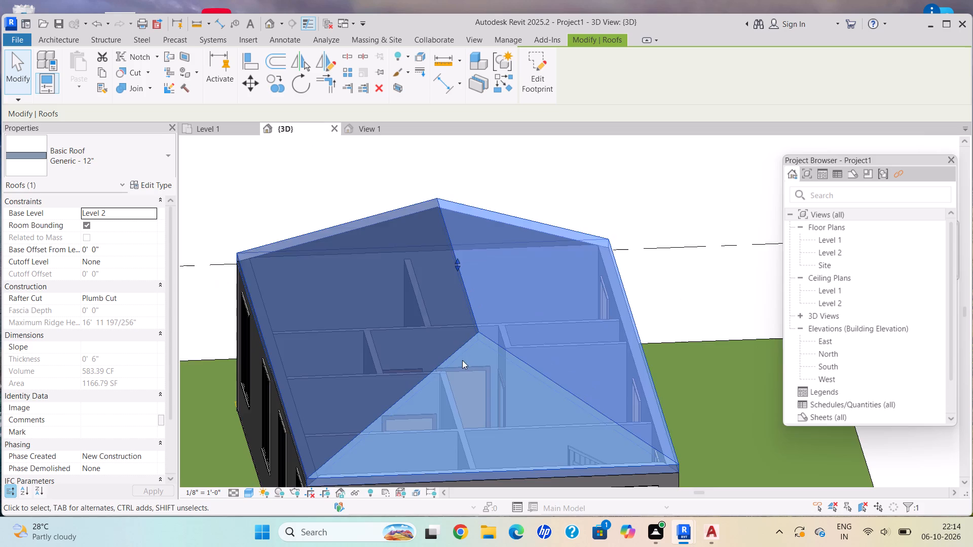
{"action": "scroll", "coordinate": [463, 352], "scroll_direction": "down", "scroll_amount": 2}
{"action": "scroll", "coordinate": [465, 357], "scroll_direction": "up", "scroll_amount": 1}
{"action": "scroll", "coordinate": [466, 357], "scroll_direction": "down", "scroll_amount": 2}
{"action": "middle_click_drag", "start_coordinate": [530, 368], "coordinate": [389, 198], "text": "shift"}
{"action": "scroll", "coordinate": [422, 257], "scroll_direction": "down", "scroll_amount": 1}
{"action": "scroll", "coordinate": [422, 257], "scroll_direction": "up", "scroll_amount": 1}
{"action": "scroll", "coordinate": [422, 258], "scroll_direction": "down", "scroll_amount": 5}
{"action": "middle_click_drag", "start_coordinate": [438, 276], "coordinate": [474, 319], "text": "shift"}
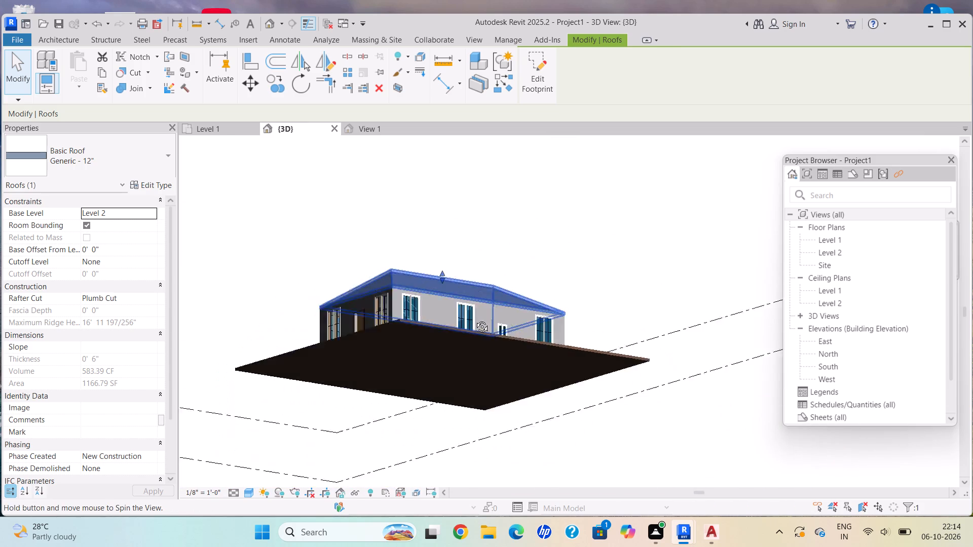
{"action": "middle_click_drag", "start_coordinate": [474, 319], "coordinate": [516, 376], "text": "shift"}
{"action": "scroll", "coordinate": [434, 365], "scroll_direction": "up", "scroll_amount": 6}
{"action": "scroll", "coordinate": [452, 308], "scroll_direction": "down", "scroll_amount": 1}
{"action": "scroll", "coordinate": [448, 302], "scroll_direction": "up", "scroll_amount": 1}
{"action": "scroll", "coordinate": [447, 299], "scroll_direction": "down", "scroll_amount": 1}
{"action": "scroll", "coordinate": [434, 269], "scroll_direction": "up", "scroll_amount": 1}
{"action": "middle_click_drag", "start_coordinate": [434, 269], "coordinate": [525, 382]}
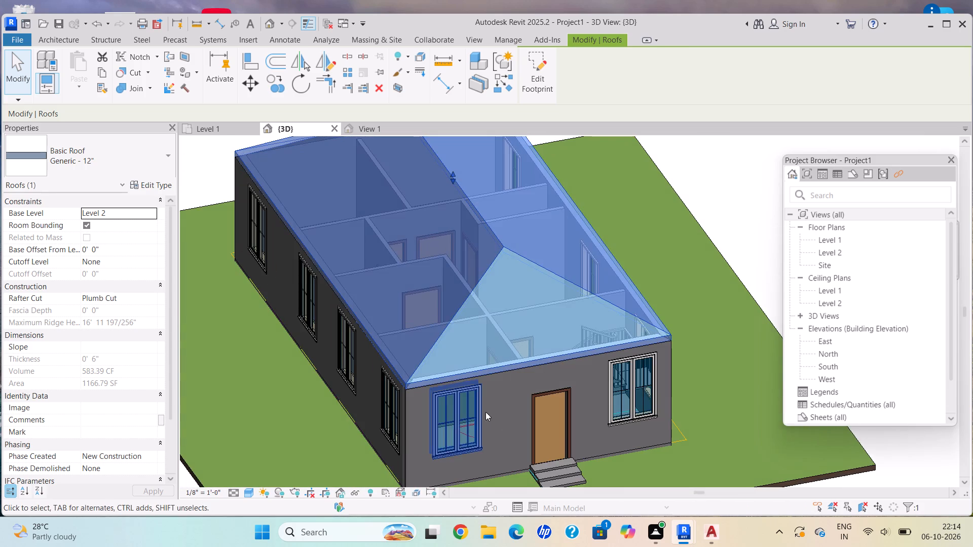
{"action": "scroll", "coordinate": [559, 432], "scroll_direction": "up", "scroll_amount": 4}
{"action": "middle_click_drag", "start_coordinate": [598, 387], "coordinate": [523, 277], "text": "shift"}
{"action": "scroll", "coordinate": [582, 366], "scroll_direction": "down", "scroll_amount": 1, "text": "shift"}
{"action": "scroll", "coordinate": [511, 278], "scroll_direction": "down", "scroll_amount": 2}
{"action": "scroll", "coordinate": [514, 290], "scroll_direction": "up", "scroll_amount": 1}
{"action": "scroll", "coordinate": [514, 293], "scroll_direction": "down", "scroll_amount": 4}
{"action": "scroll", "coordinate": [502, 305], "scroll_direction": "up", "scroll_amount": 1}
{"action": "middle_click_drag", "start_coordinate": [495, 276], "coordinate": [495, 276]}
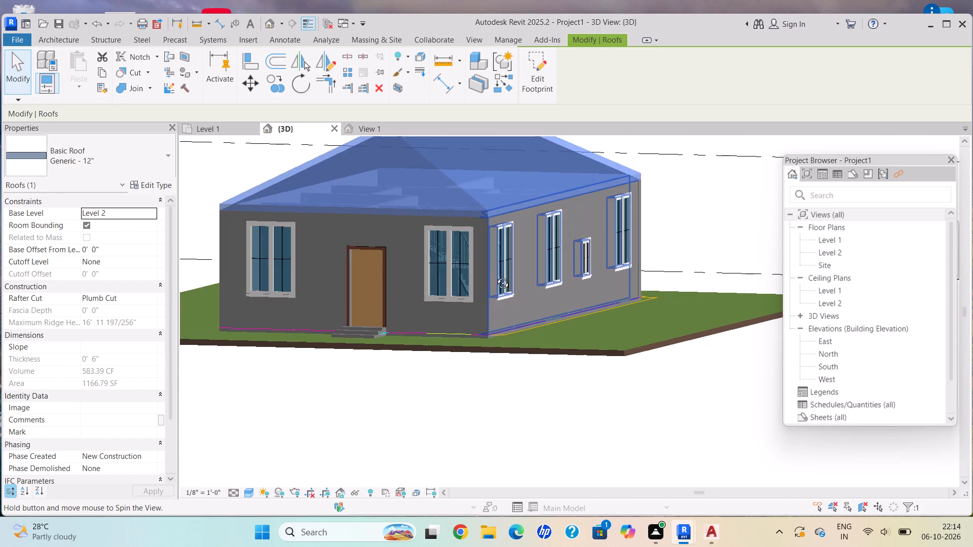
{"action": "middle_click_drag", "start_coordinate": [495, 276], "coordinate": [270, 301]}
{"action": "middle_click_drag", "start_coordinate": [537, 243], "coordinate": [372, 234], "text": "shift"}
{"action": "middle_click_drag", "start_coordinate": [787, 217], "coordinate": [326, 325], "text": "shift"}
{"action": "middle_click_drag", "start_coordinate": [508, 311], "coordinate": [247, 375]}
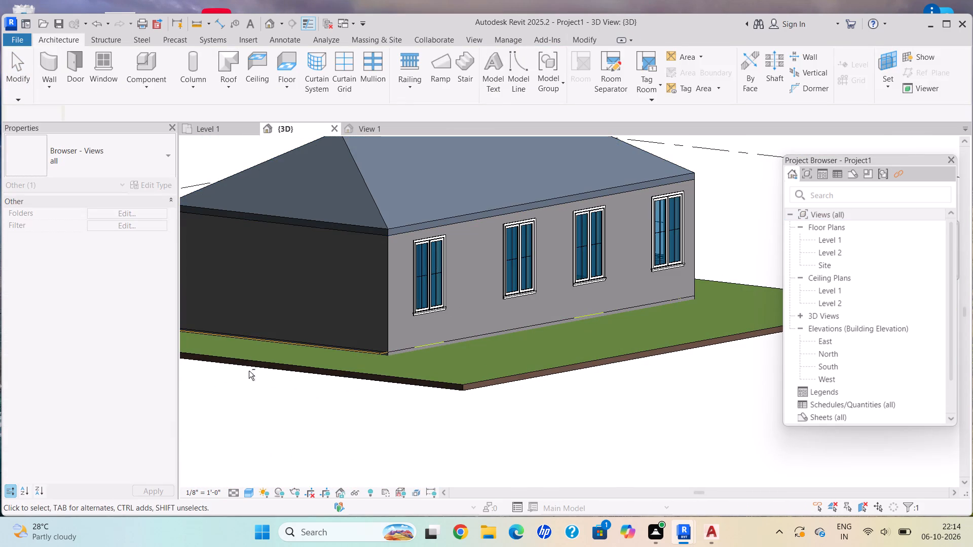
{"action": "middle_click_drag", "start_coordinate": [471, 315], "coordinate": [244, 366], "text": "shift"}
{"action": "middle_click_drag", "start_coordinate": [564, 355], "coordinate": [467, 328], "text": "shift"}
{"action": "scroll", "coordinate": [564, 355], "scroll_direction": "up", "scroll_amount": 1, "text": "shift"}
{"action": "scroll", "coordinate": [434, 277], "scroll_direction": "up", "scroll_amount": 5}
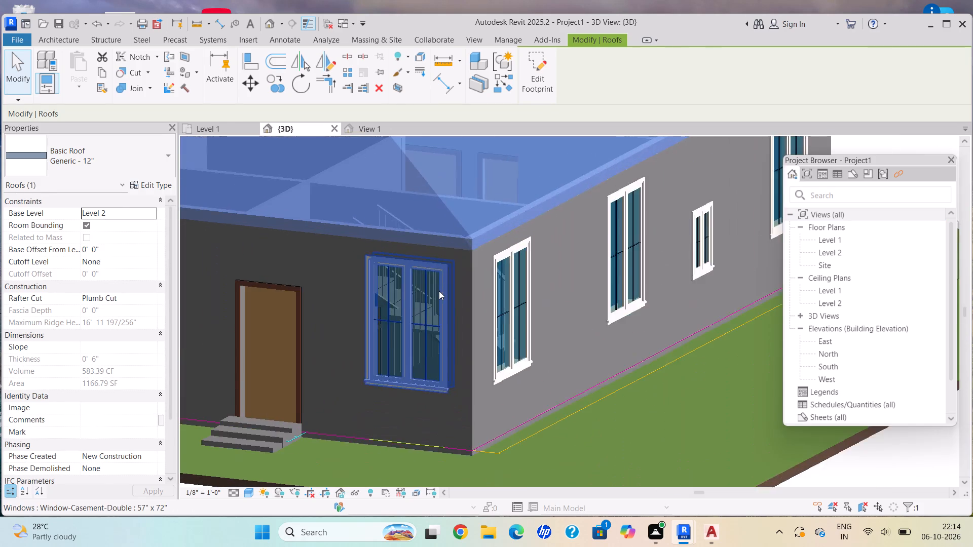
Examine the roof from the front and the entrance facade's door, steps and windows up close.
{"action": "key", "text": "Escape"}
{"action": "middle_click_drag", "start_coordinate": [447, 314], "coordinate": [499, 346], "text": "shift"}
{"action": "middle_click_drag", "start_coordinate": [487, 272], "coordinate": [512, 369]}
{"action": "scroll", "coordinate": [531, 354], "scroll_direction": "down", "scroll_amount": 6}
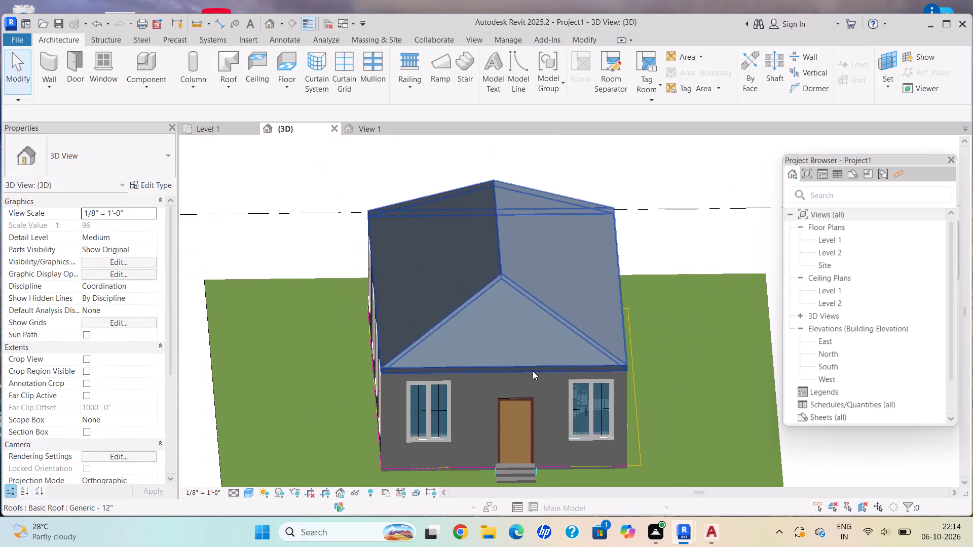
{"action": "left_click", "coordinate": [497, 273]}
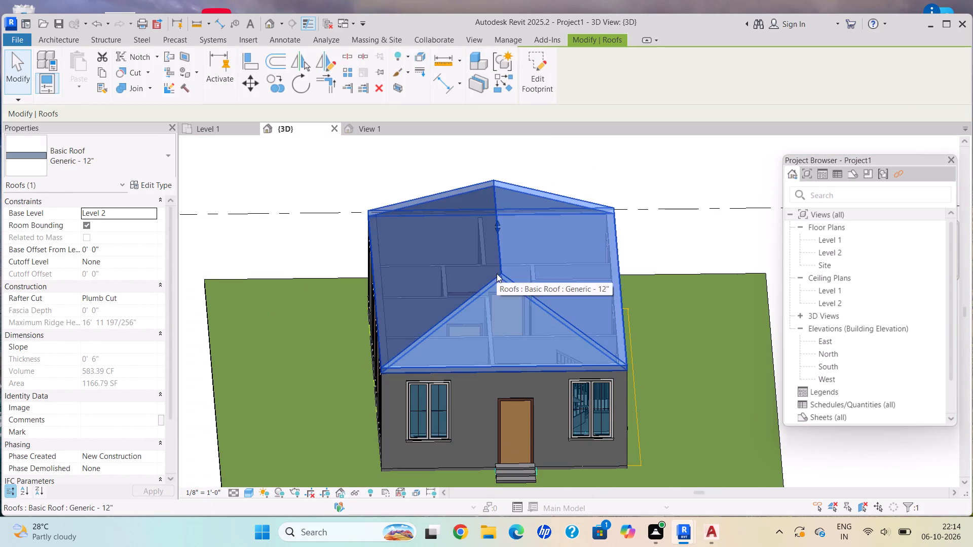
{"action": "middle_click_drag", "start_coordinate": [570, 425], "coordinate": [563, 365]}
{"action": "scroll", "coordinate": [557, 364], "scroll_direction": "down", "scroll_amount": 3}
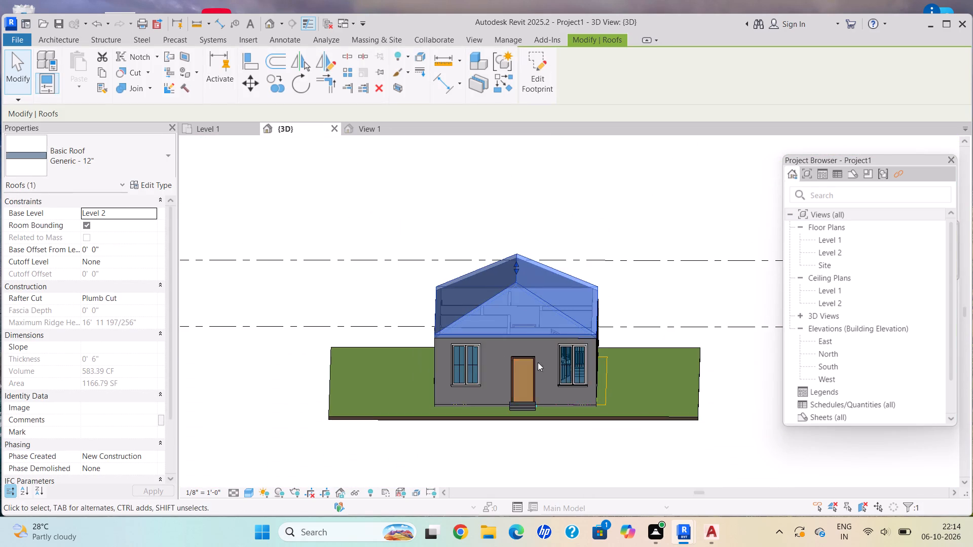
{"action": "scroll", "coordinate": [504, 396], "scroll_direction": "up", "scroll_amount": 5}
{"action": "scroll", "coordinate": [515, 419], "scroll_direction": "down", "scroll_amount": 1}
{"action": "scroll", "coordinate": [531, 430], "scroll_direction": "up", "scroll_amount": 9}
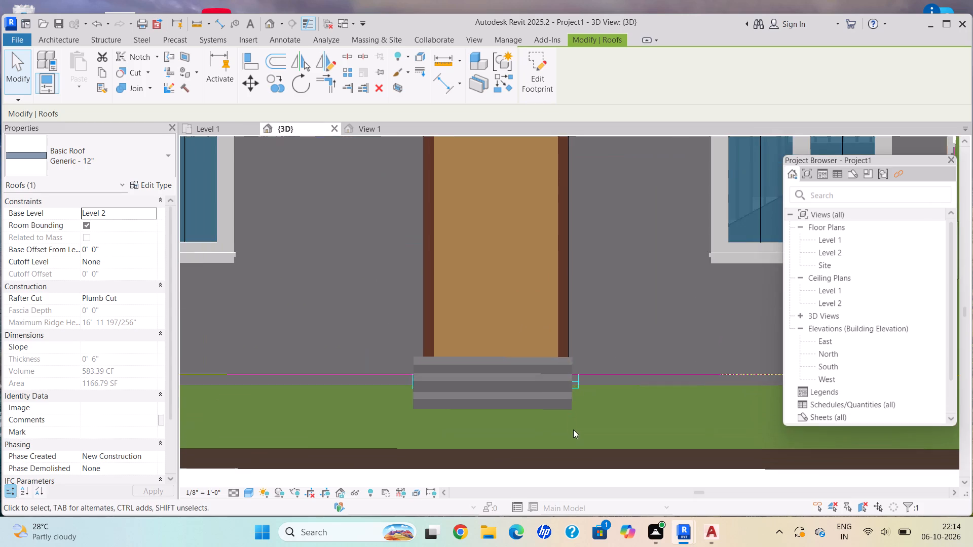
{"action": "middle_click_drag", "start_coordinate": [560, 403], "coordinate": [607, 437], "text": "shift"}
{"action": "scroll", "coordinate": [630, 436], "scroll_direction": "down", "scroll_amount": 3}
{"action": "middle_click_drag", "start_coordinate": [626, 430], "coordinate": [439, 376]}
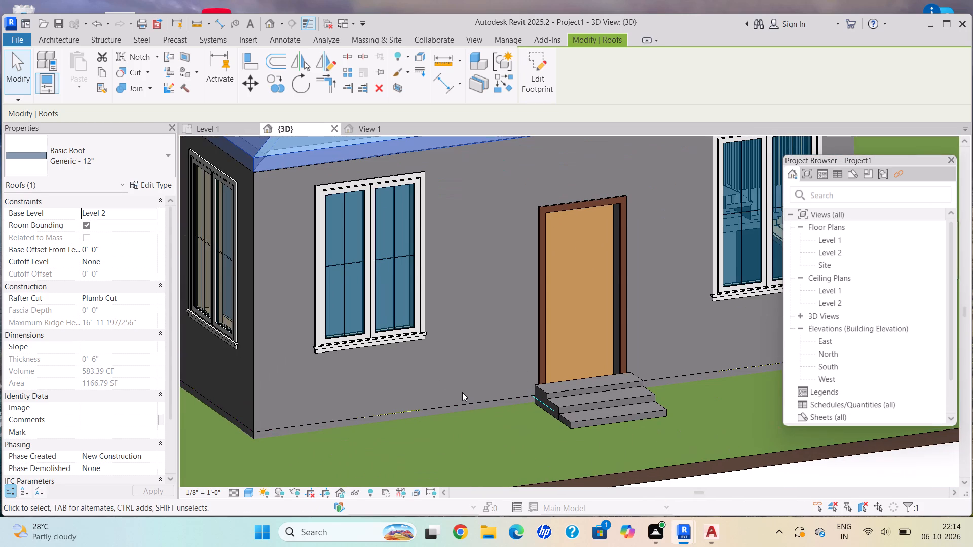
Examine the hipped roof, front facade and surrounding ground of the house in 3D.
{"action": "scroll", "coordinate": [480, 374], "scroll_direction": "down", "scroll_amount": 4}
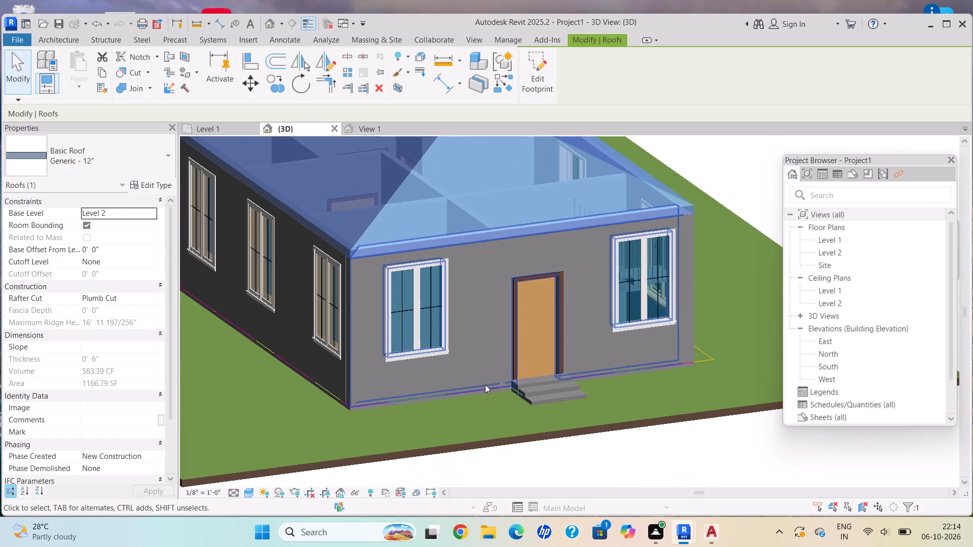
{"action": "key", "text": "Escape"}
{"action": "scroll", "coordinate": [504, 363], "scroll_direction": "down", "scroll_amount": 2}
{"action": "scroll", "coordinate": [504, 363], "scroll_direction": "up", "scroll_amount": 1}
{"action": "scroll", "coordinate": [506, 307], "scroll_direction": "down", "scroll_amount": 1}
{"action": "middle_click_drag", "start_coordinate": [509, 308], "coordinate": [461, 447]}
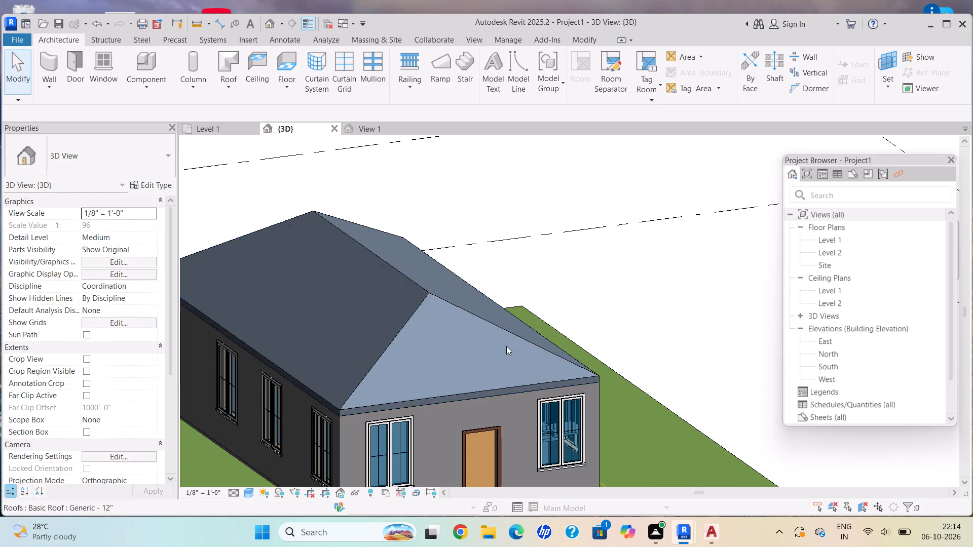
{"action": "scroll", "coordinate": [626, 445], "scroll_direction": "up", "scroll_amount": 1}
{"action": "middle_click_drag", "start_coordinate": [632, 443], "coordinate": [649, 145]}
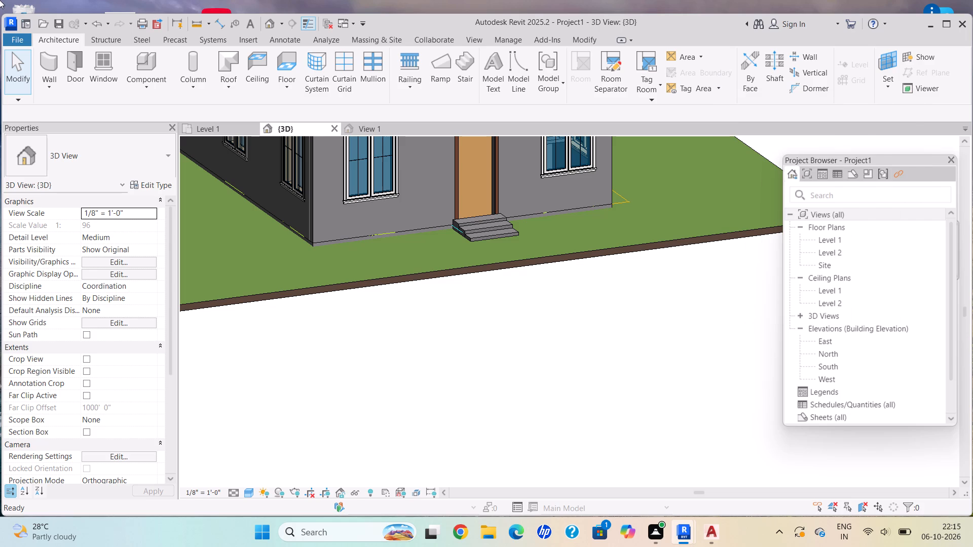
{"action": "scroll", "coordinate": [202, 214], "scroll_direction": "down", "scroll_amount": 6}
{"action": "middle_click_drag", "start_coordinate": [307, 230], "coordinate": [380, 373]}
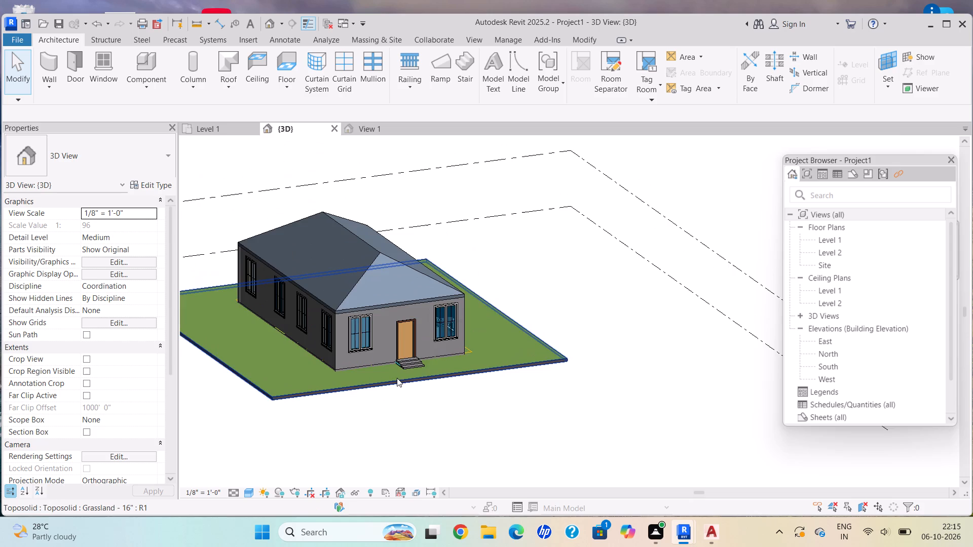
{"action": "scroll", "coordinate": [405, 383], "scroll_direction": "up", "scroll_amount": 5}
{"action": "scroll", "coordinate": [408, 381], "scroll_direction": "down", "scroll_amount": 1}
{"action": "scroll", "coordinate": [366, 383], "scroll_direction": "up", "scroll_amount": 1}
{"action": "scroll", "coordinate": [366, 382], "scroll_direction": "down", "scroll_amount": 1}
{"action": "scroll", "coordinate": [366, 382], "scroll_direction": "up", "scroll_amount": 5}
{"action": "scroll", "coordinate": [359, 372], "scroll_direction": "down", "scroll_amount": 2}
{"action": "scroll", "coordinate": [359, 372], "scroll_direction": "up", "scroll_amount": 1}
{"action": "scroll", "coordinate": [359, 372], "scroll_direction": "down", "scroll_amount": 1}
{"action": "scroll", "coordinate": [359, 372], "scroll_direction": "up", "scroll_amount": 3}
{"action": "scroll", "coordinate": [358, 360], "scroll_direction": "down", "scroll_amount": 6}
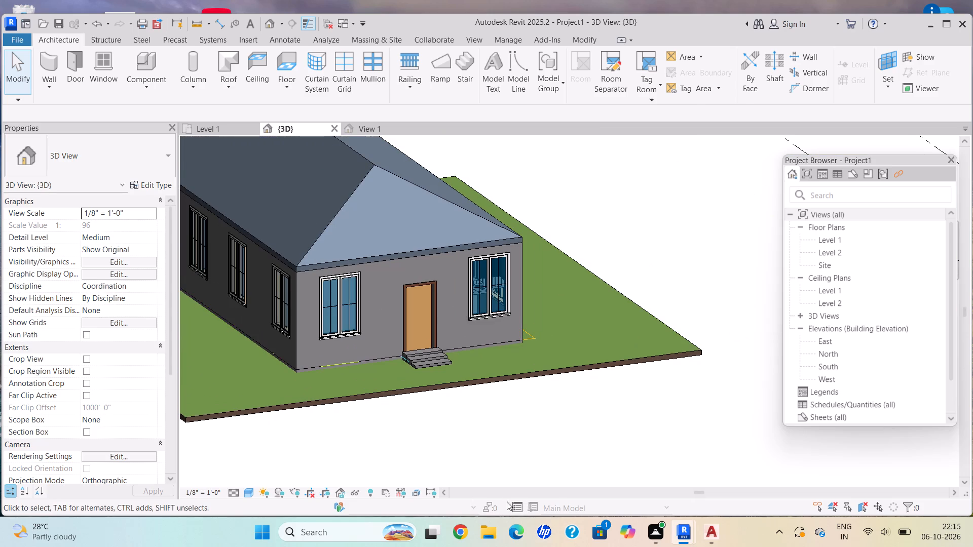
Examine the entrance steps, front door and adjoining wall base up close.
{"action": "scroll", "coordinate": [373, 418], "scroll_direction": "up", "scroll_amount": 2}
{"action": "scroll", "coordinate": [453, 330], "scroll_direction": "up", "scroll_amount": 6}
{"action": "scroll", "coordinate": [454, 330], "scroll_direction": "down", "scroll_amount": 1}
{"action": "scroll", "coordinate": [454, 330], "scroll_direction": "up", "scroll_amount": 1}
{"action": "scroll", "coordinate": [438, 392], "scroll_direction": "up", "scroll_amount": 2}
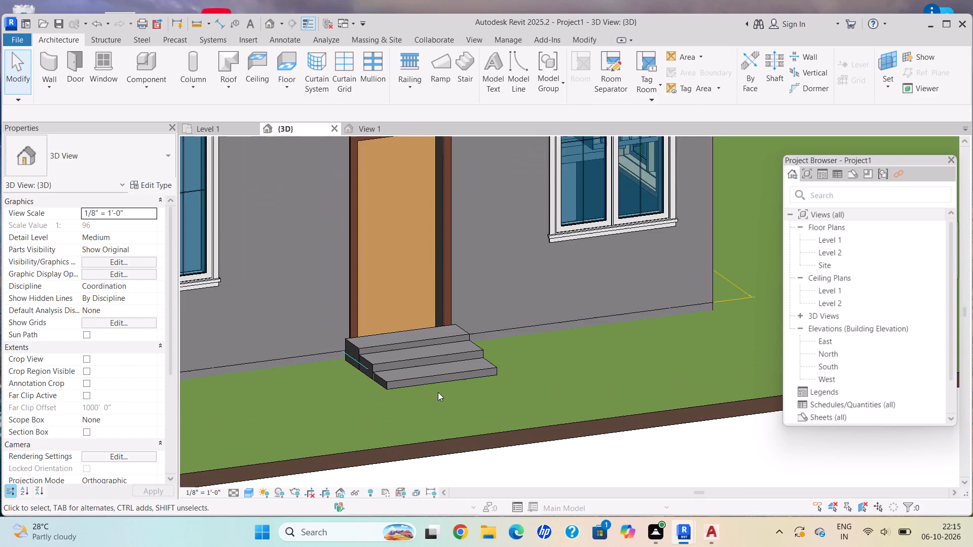
{"action": "scroll", "coordinate": [266, 452], "scroll_direction": "down", "scroll_amount": 5}
{"action": "scroll", "coordinate": [281, 425], "scroll_direction": "up", "scroll_amount": 1}
{"action": "scroll", "coordinate": [286, 424], "scroll_direction": "down", "scroll_amount": 1}
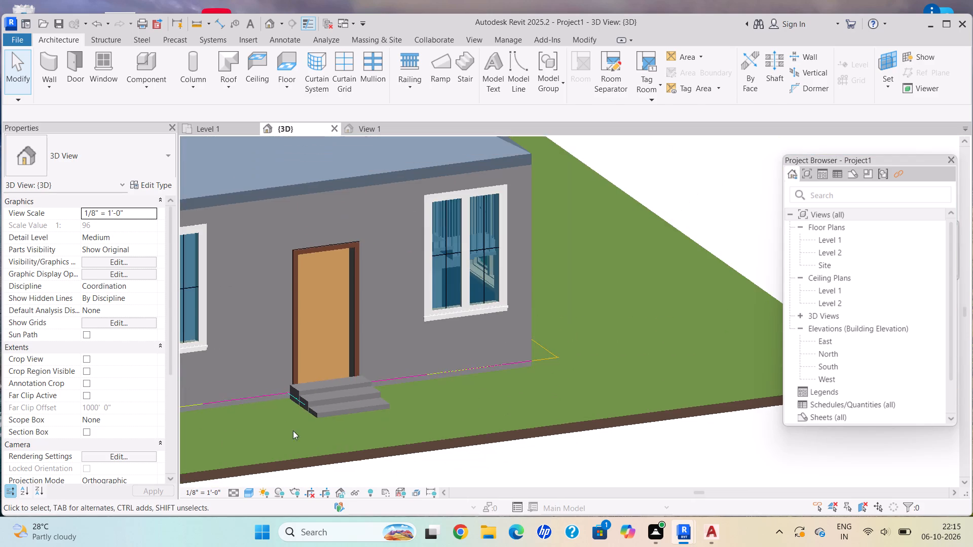
{"action": "middle_click_drag", "start_coordinate": [326, 429], "coordinate": [432, 396]}
{"action": "scroll", "coordinate": [433, 391], "scroll_direction": "up", "scroll_amount": 5}
{"action": "scroll", "coordinate": [440, 395], "scroll_direction": "down", "scroll_amount": 1}
{"action": "scroll", "coordinate": [440, 395], "scroll_direction": "up", "scroll_amount": 1}
{"action": "scroll", "coordinate": [345, 325], "scroll_direction": "up", "scroll_amount": 4}
{"action": "scroll", "coordinate": [345, 325], "scroll_direction": "down", "scroll_amount": 1}
{"action": "scroll", "coordinate": [345, 325], "scroll_direction": "up", "scroll_amount": 1}
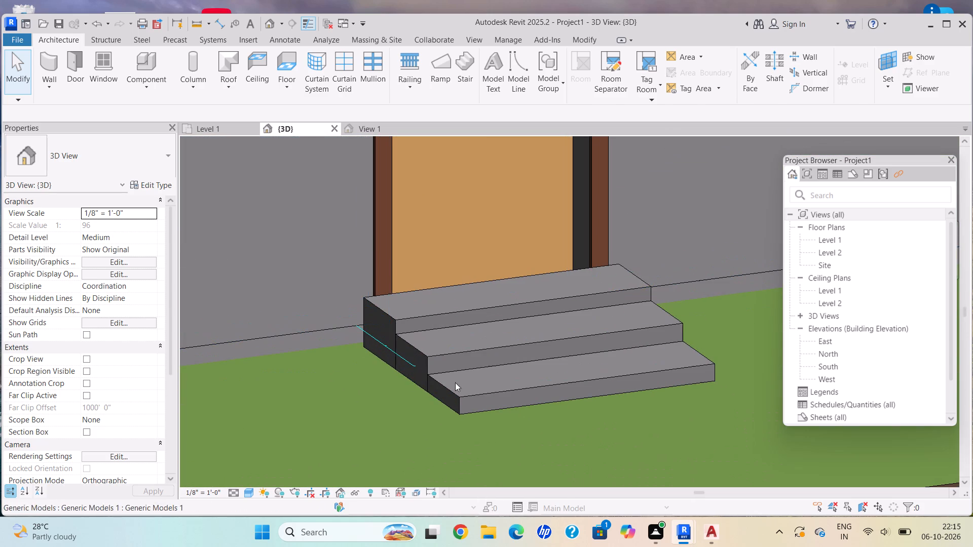
{"action": "scroll", "coordinate": [544, 401], "scroll_direction": "down", "scroll_amount": 1}
{"action": "scroll", "coordinate": [544, 401], "scroll_direction": "up", "scroll_amount": 1}
{"action": "scroll", "coordinate": [544, 401], "scroll_direction": "down", "scroll_amount": 7}
{"action": "scroll", "coordinate": [554, 383], "scroll_direction": "up", "scroll_amount": 1}
{"action": "scroll", "coordinate": [554, 383], "scroll_direction": "down", "scroll_amount": 1}
{"action": "scroll", "coordinate": [554, 383], "scroll_direction": "up", "scroll_amount": 1}
{"action": "scroll", "coordinate": [559, 380], "scroll_direction": "down", "scroll_amount": 2}
{"action": "scroll", "coordinate": [559, 380], "scroll_direction": "up", "scroll_amount": 1}
{"action": "scroll", "coordinate": [559, 380], "scroll_direction": "down", "scroll_amount": 3}
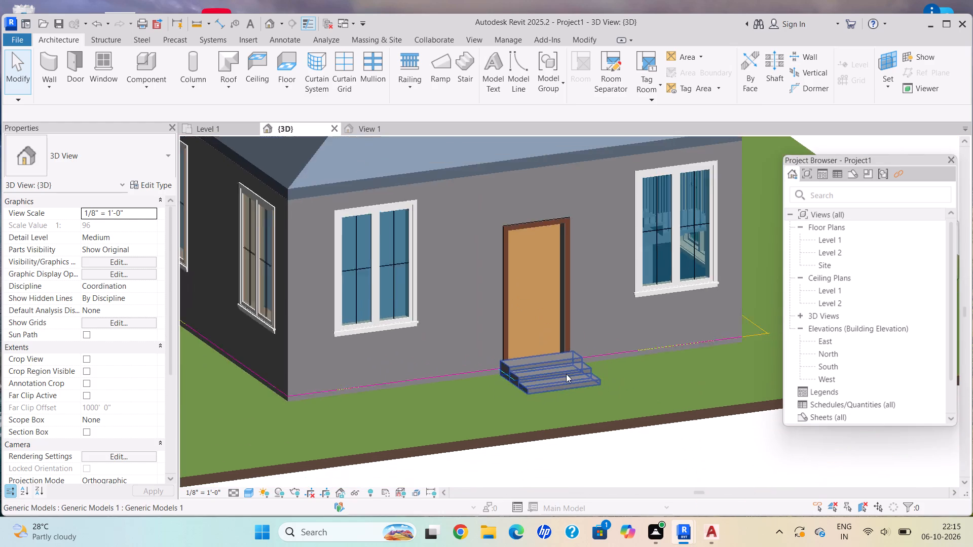
Delete the hipped roof from the house in the 3D view.
{"action": "scroll", "coordinate": [566, 374], "scroll_direction": "down", "scroll_amount": 4}
{"action": "middle_click_drag", "start_coordinate": [431, 290], "coordinate": [446, 274]}
{"action": "scroll", "coordinate": [452, 282], "scroll_direction": "down", "scroll_amount": 1}
{"action": "scroll", "coordinate": [526, 324], "scroll_direction": "up", "scroll_amount": 6}
{"action": "scroll", "coordinate": [562, 330], "scroll_direction": "down", "scroll_amount": 5}
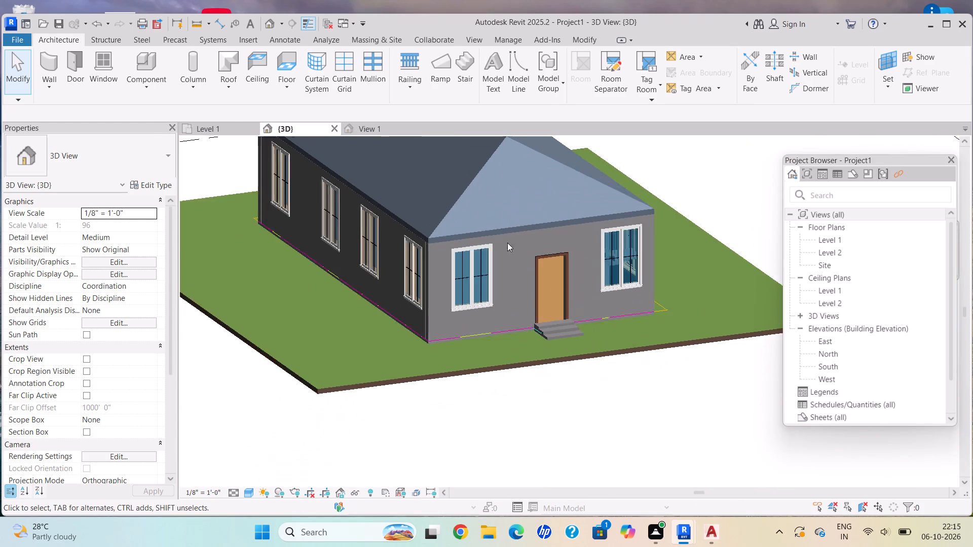
{"action": "scroll", "coordinate": [507, 243], "scroll_direction": "down", "scroll_amount": 1}
{"action": "middle_click_drag", "start_coordinate": [509, 244], "coordinate": [530, 359]}
{"action": "left_click", "coordinate": [529, 268]}
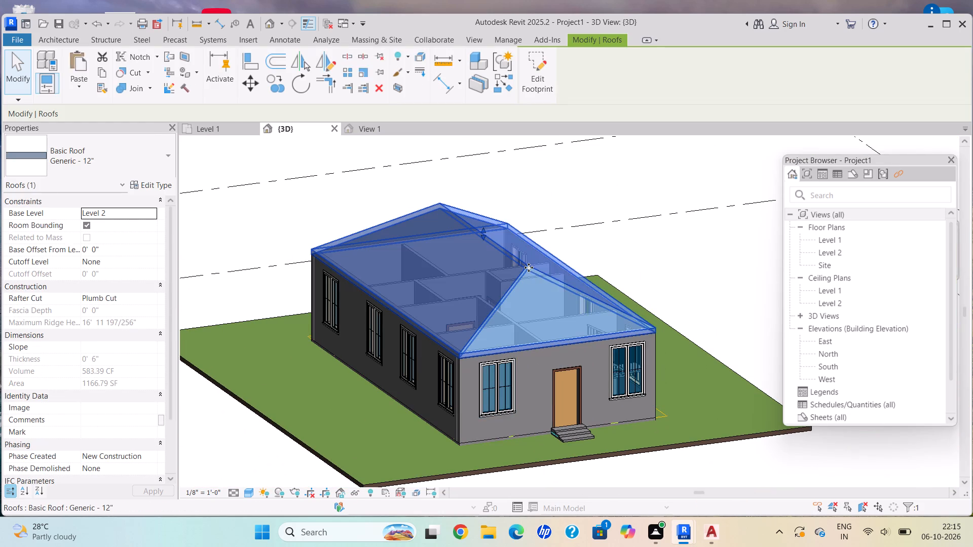
{"action": "key", "text": "Delete"}
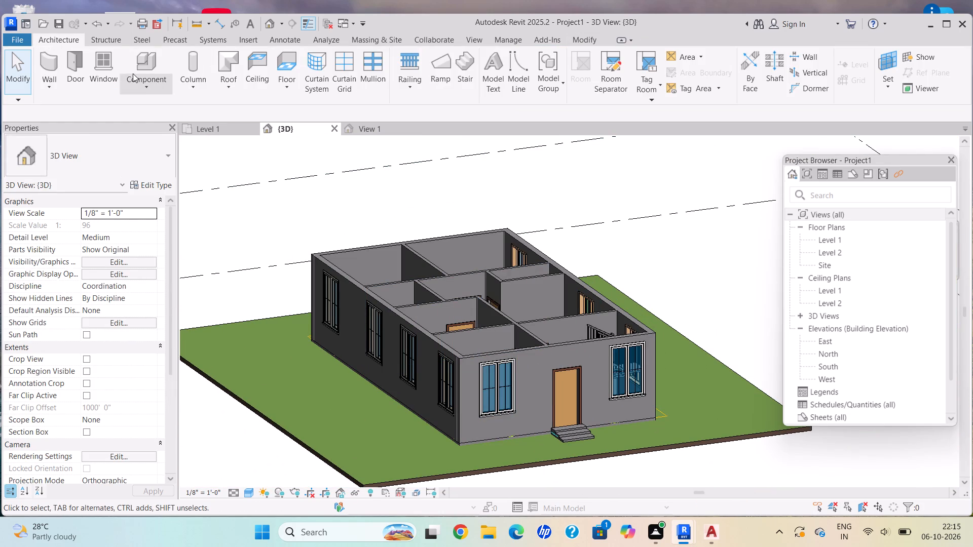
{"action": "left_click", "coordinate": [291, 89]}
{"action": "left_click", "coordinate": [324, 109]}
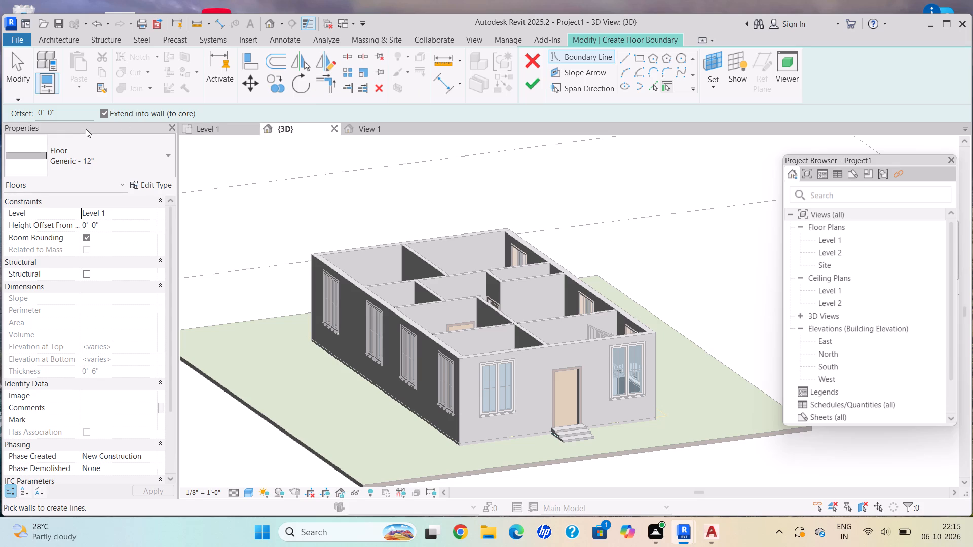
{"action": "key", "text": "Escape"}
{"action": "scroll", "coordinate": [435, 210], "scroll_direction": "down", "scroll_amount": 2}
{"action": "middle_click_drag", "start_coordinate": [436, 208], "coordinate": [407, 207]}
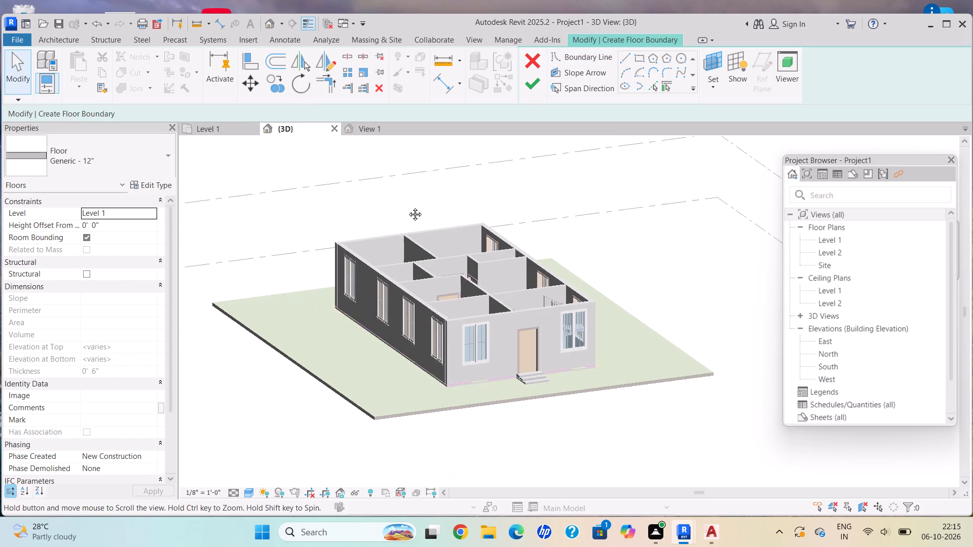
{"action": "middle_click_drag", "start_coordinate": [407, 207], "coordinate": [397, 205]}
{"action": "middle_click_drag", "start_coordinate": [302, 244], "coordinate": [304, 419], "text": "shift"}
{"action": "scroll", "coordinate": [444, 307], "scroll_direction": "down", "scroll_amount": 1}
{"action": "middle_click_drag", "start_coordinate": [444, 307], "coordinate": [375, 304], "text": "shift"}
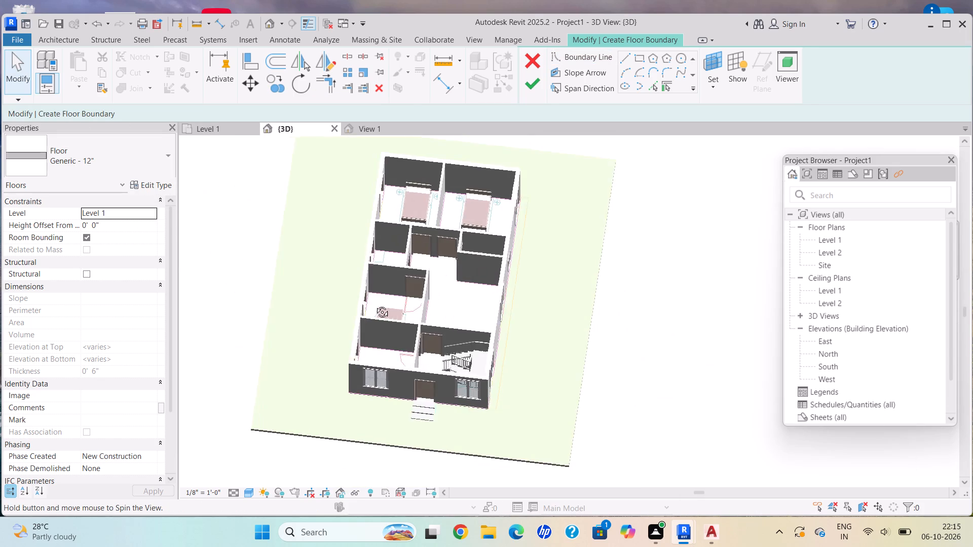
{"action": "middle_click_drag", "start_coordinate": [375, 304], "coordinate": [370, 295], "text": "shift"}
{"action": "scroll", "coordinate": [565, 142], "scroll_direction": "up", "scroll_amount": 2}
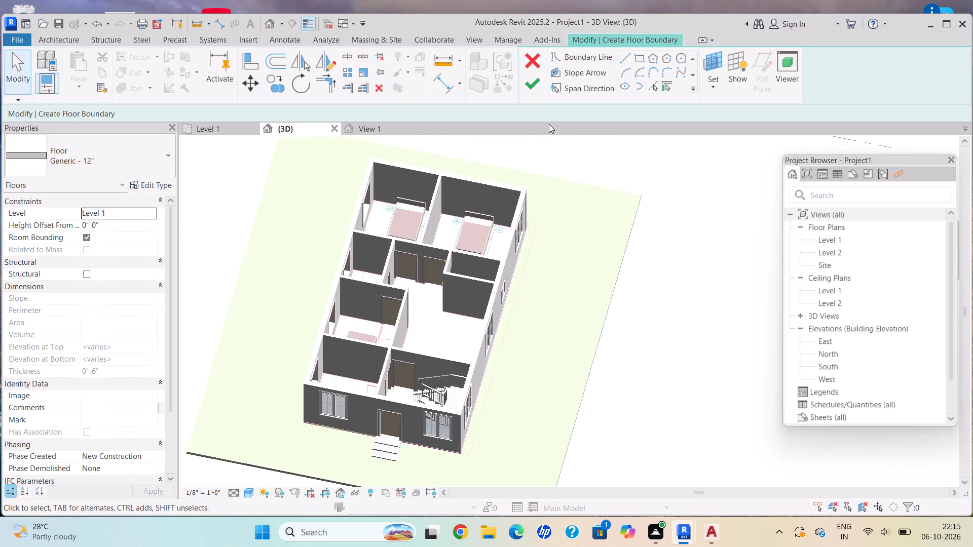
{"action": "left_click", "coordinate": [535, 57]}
Examine the roofless house from above, including its rooms, stair, front windows and entrance.
{"action": "scroll", "coordinate": [600, 248], "scroll_direction": "down", "scroll_amount": 3}
{"action": "middle_click_drag", "start_coordinate": [604, 250], "coordinate": [537, 246]}
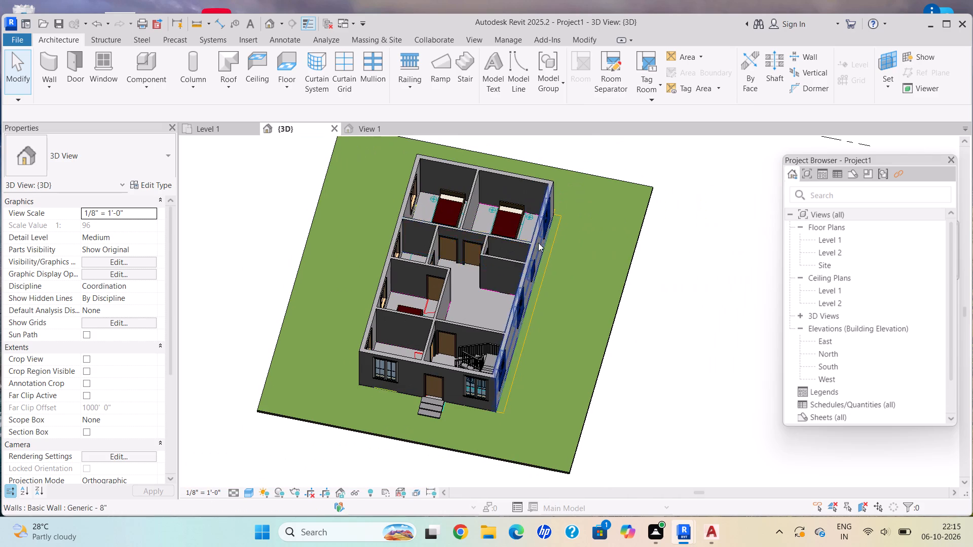
{"action": "scroll", "coordinate": [406, 353], "scroll_direction": "up", "scroll_amount": 1}
{"action": "scroll", "coordinate": [406, 363], "scroll_direction": "down", "scroll_amount": 1}
{"action": "scroll", "coordinate": [409, 369], "scroll_direction": "up", "scroll_amount": 3}
{"action": "scroll", "coordinate": [499, 403], "scroll_direction": "up", "scroll_amount": 2}
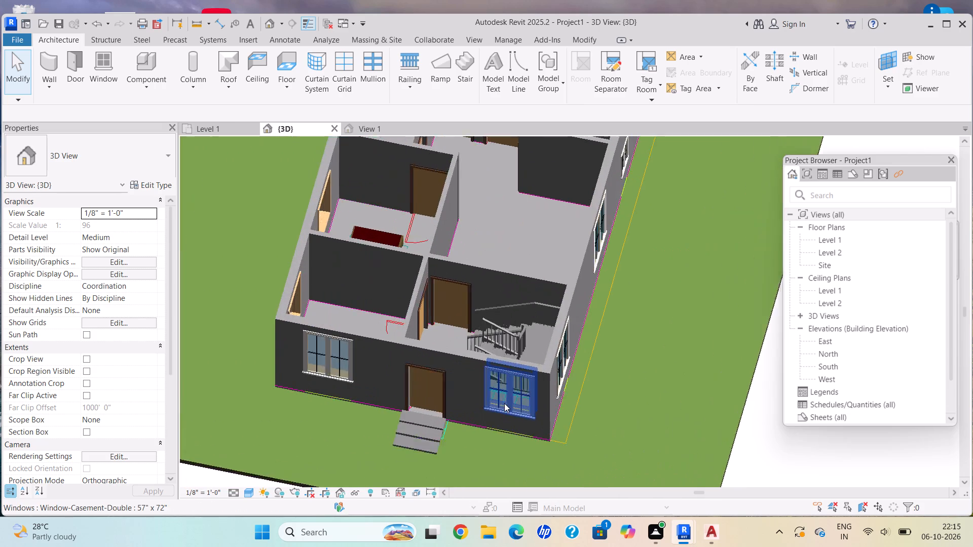
{"action": "scroll", "coordinate": [504, 403], "scroll_direction": "up", "scroll_amount": 2}
{"action": "scroll", "coordinate": [507, 403], "scroll_direction": "down", "scroll_amount": 1}
{"action": "scroll", "coordinate": [507, 403], "scroll_direction": "up", "scroll_amount": 1}
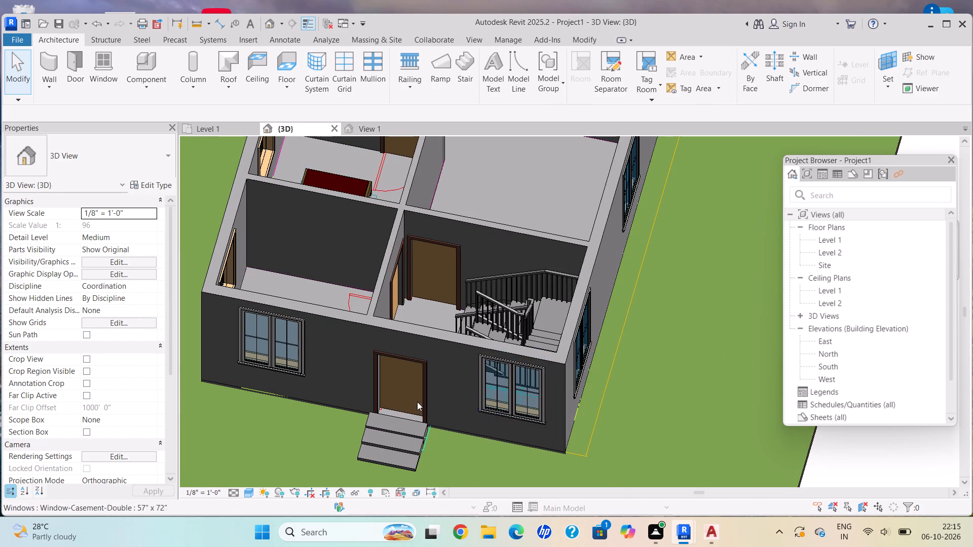
{"action": "scroll", "coordinate": [254, 299], "scroll_direction": "down", "scroll_amount": 1}
{"action": "middle_click_drag", "start_coordinate": [291, 304], "coordinate": [302, 368]}
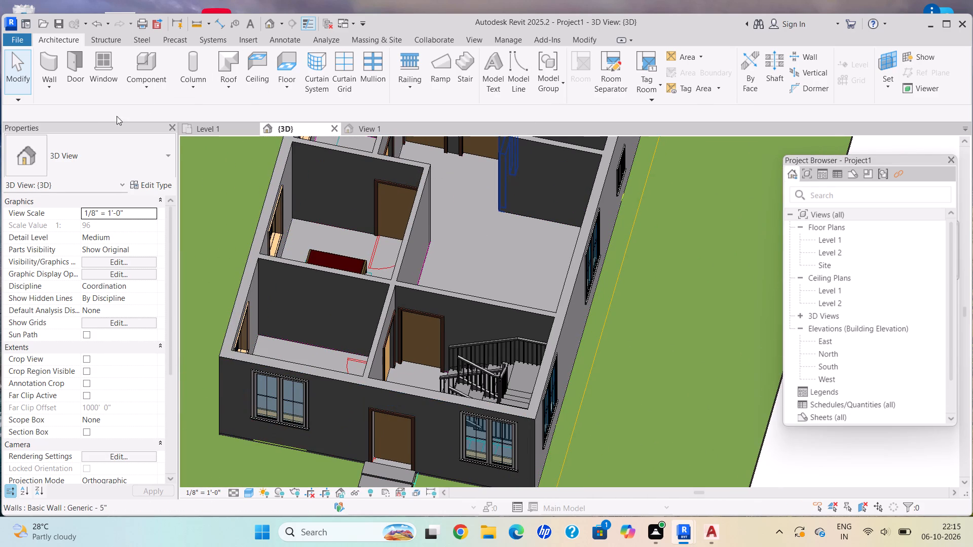
Start a new roof by footprint, move it to Level 2, and choose a rectangular boundary.
{"action": "left_click", "coordinate": [227, 83]}
{"action": "left_click", "coordinate": [258, 109]}
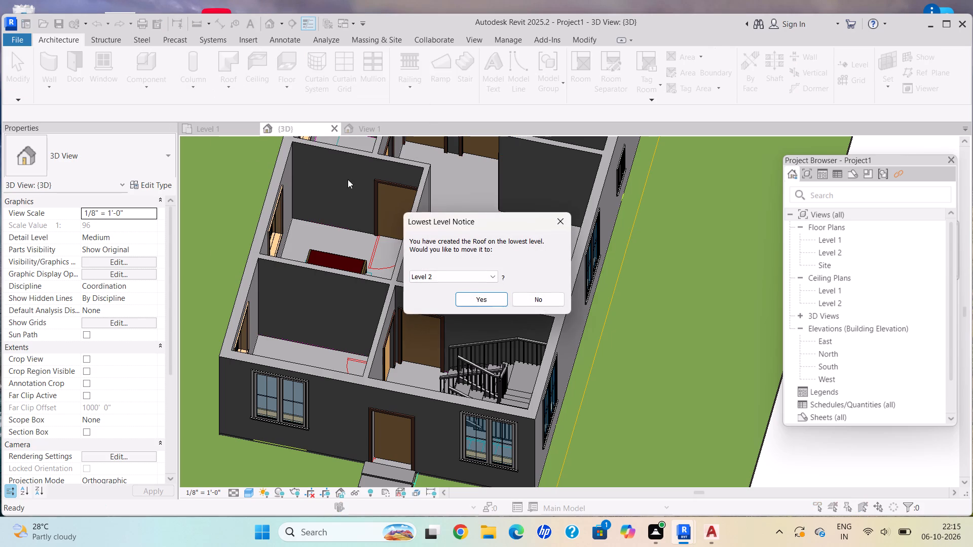
{"action": "left_click", "coordinate": [496, 300]}
{"action": "scroll", "coordinate": [402, 294], "scroll_direction": "down", "scroll_amount": 3}
{"action": "middle_click_drag", "start_coordinate": [402, 294], "coordinate": [419, 340]}
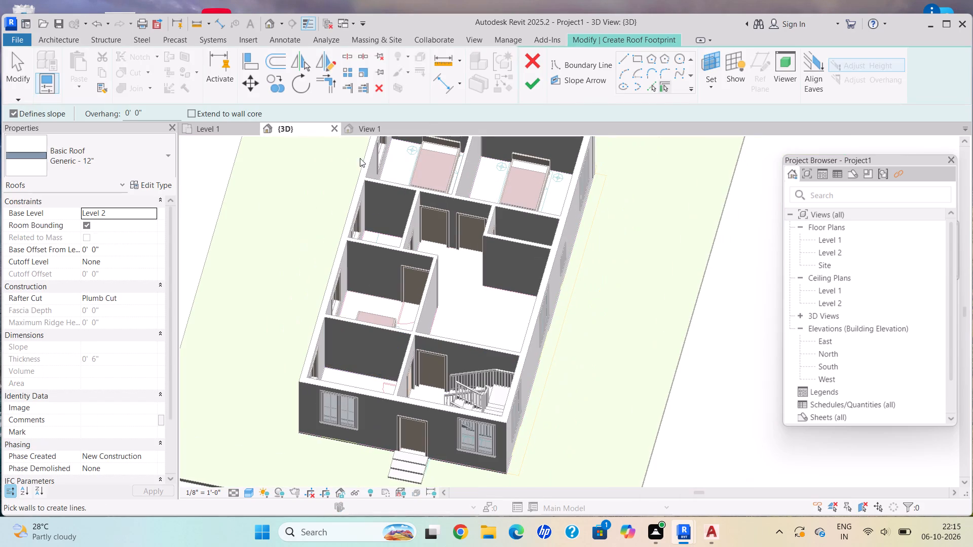
{"action": "left_click", "coordinate": [642, 61]}
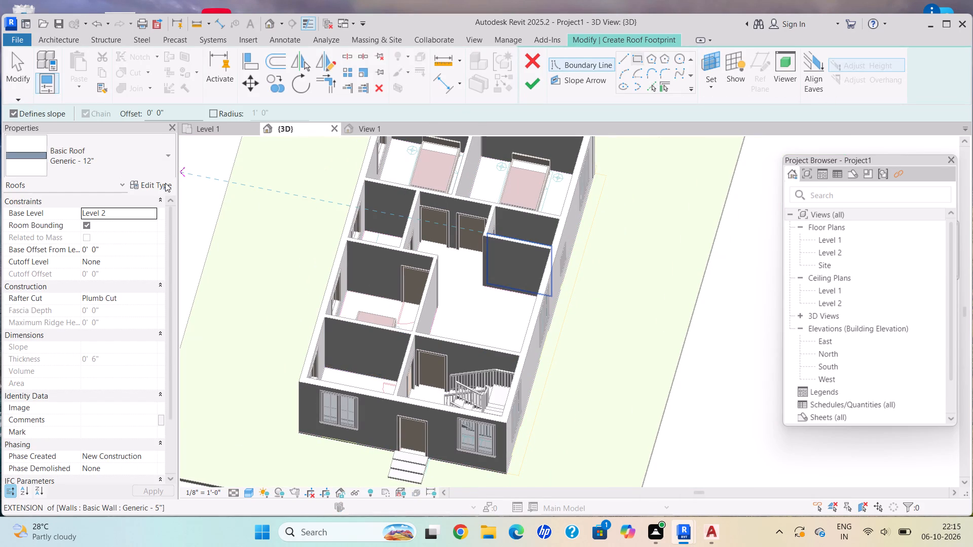
Check the structure layers and thickness of the Generic - 12" roof type.
{"action": "left_click", "coordinate": [163, 183]}
{"action": "left_click", "coordinate": [713, 192]}
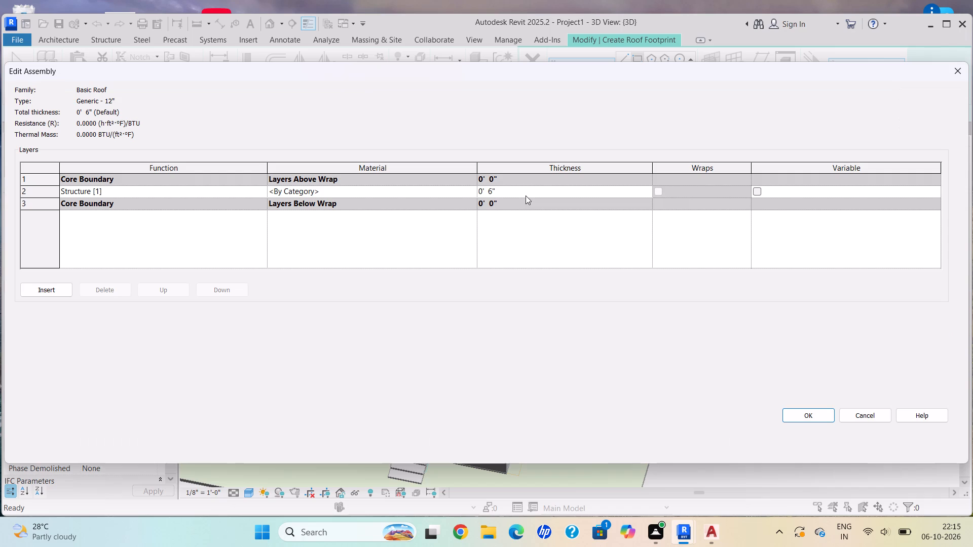
{"action": "left_click", "coordinate": [822, 411]}
{"action": "left_click", "coordinate": [944, 441]}
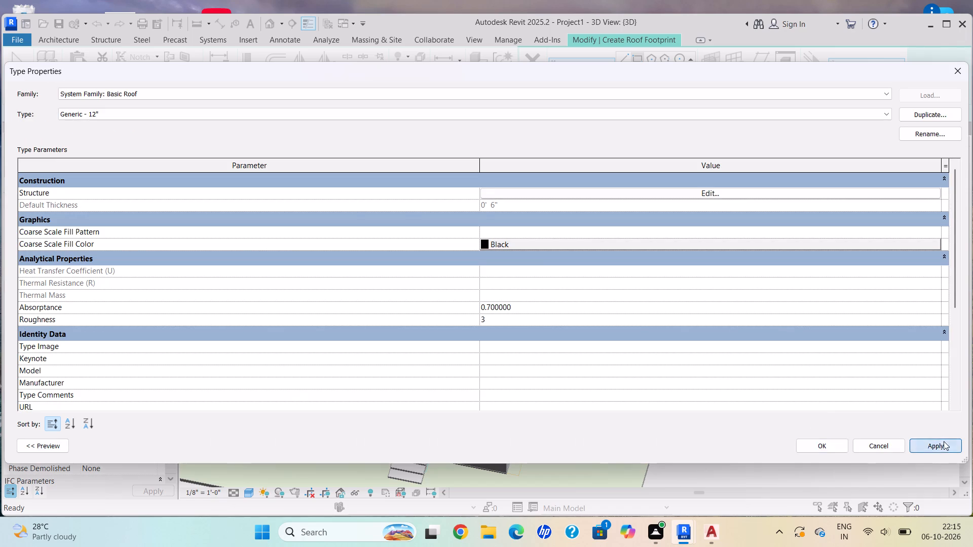
{"action": "left_click", "coordinate": [818, 447]}
In the Level 1 plan, sketch a rectangular, non-sloping roof boundary from Bed Room 1's outer wall corner to the outer corner beside the stair.
{"action": "scroll", "coordinate": [461, 405], "scroll_direction": "down", "scroll_amount": 4}
{"action": "middle_click_drag", "start_coordinate": [463, 382], "coordinate": [468, 383]}
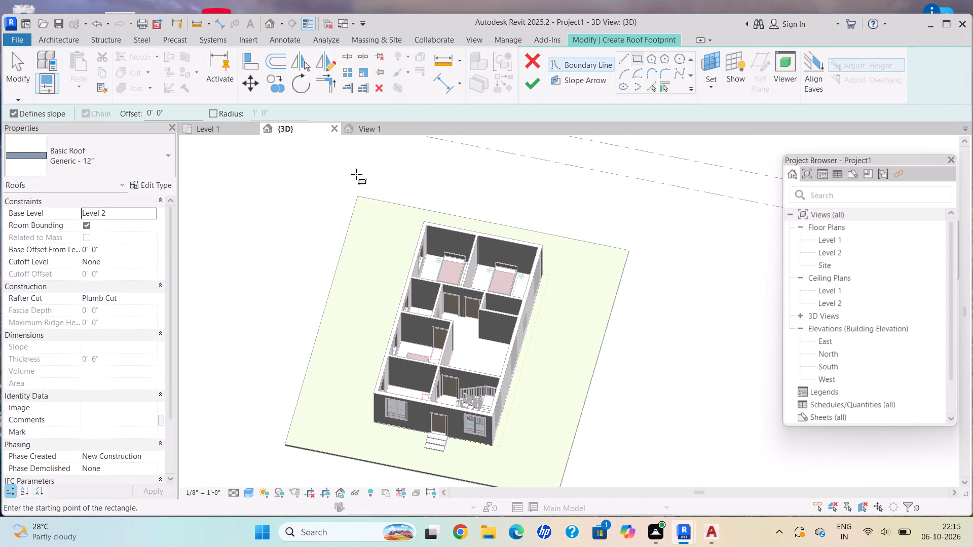
{"action": "left_click", "coordinate": [16, 110]}
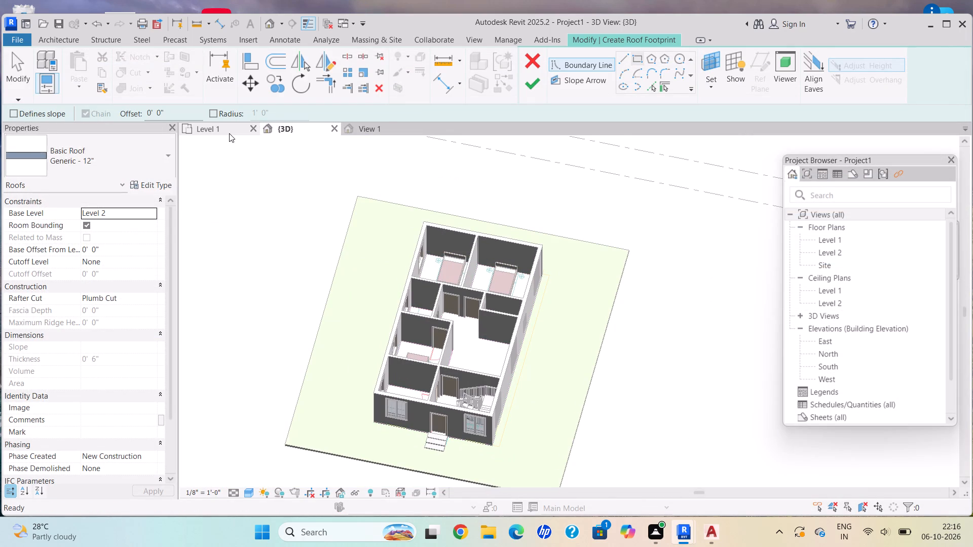
{"action": "left_click", "coordinate": [229, 133]}
{"action": "scroll", "coordinate": [475, 295], "scroll_direction": "down", "scroll_amount": 9}
{"action": "middle_click_drag", "start_coordinate": [339, 170], "coordinate": [481, 394]}
{"action": "scroll", "coordinate": [410, 279], "scroll_direction": "down", "scroll_amount": 2}
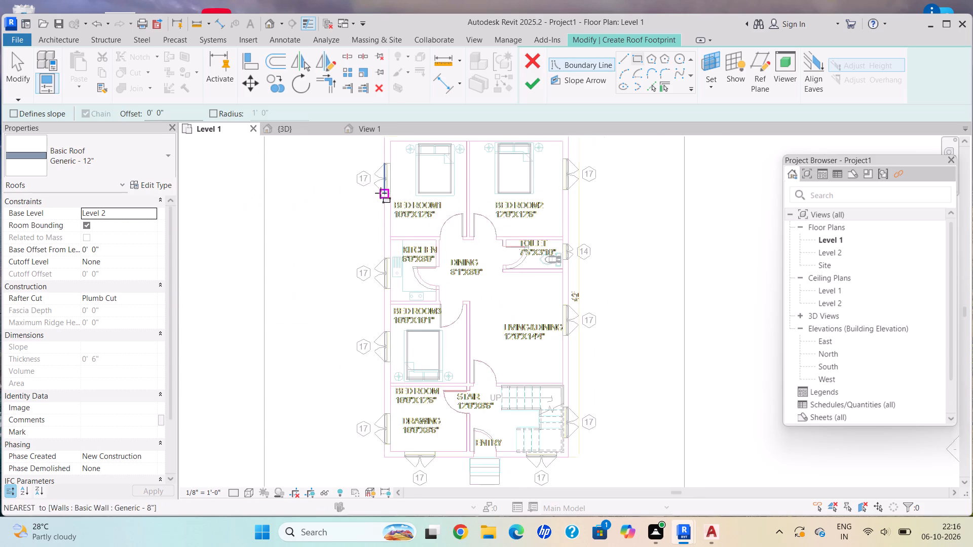
{"action": "middle_click_drag", "start_coordinate": [381, 193], "coordinate": [402, 327]}
{"action": "scroll", "coordinate": [401, 320], "scroll_direction": "up", "scroll_amount": 2}
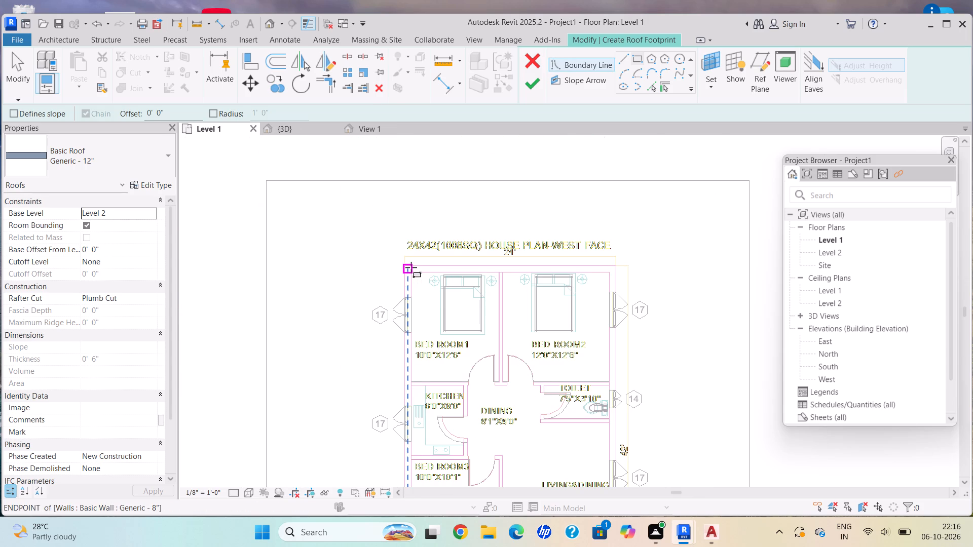
{"action": "scroll", "coordinate": [392, 285], "scroll_direction": "up", "scroll_amount": 4}
{"action": "scroll", "coordinate": [379, 288], "scroll_direction": "down", "scroll_amount": 1}
{"action": "scroll", "coordinate": [409, 251], "scroll_direction": "up", "scroll_amount": 6}
{"action": "scroll", "coordinate": [415, 255], "scroll_direction": "down", "scroll_amount": 1}
{"action": "scroll", "coordinate": [415, 255], "scroll_direction": "up", "scroll_amount": 1}
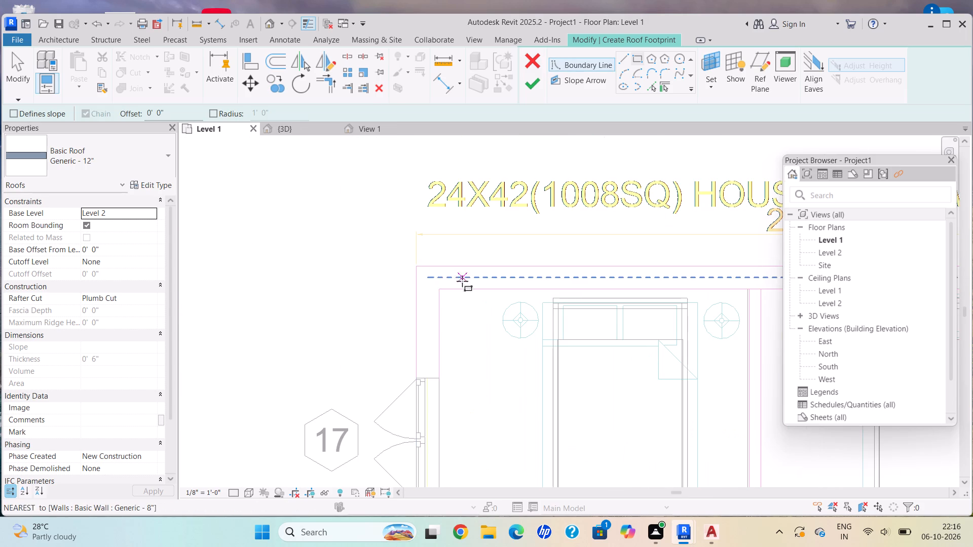
{"action": "left_click", "coordinate": [415, 265]}
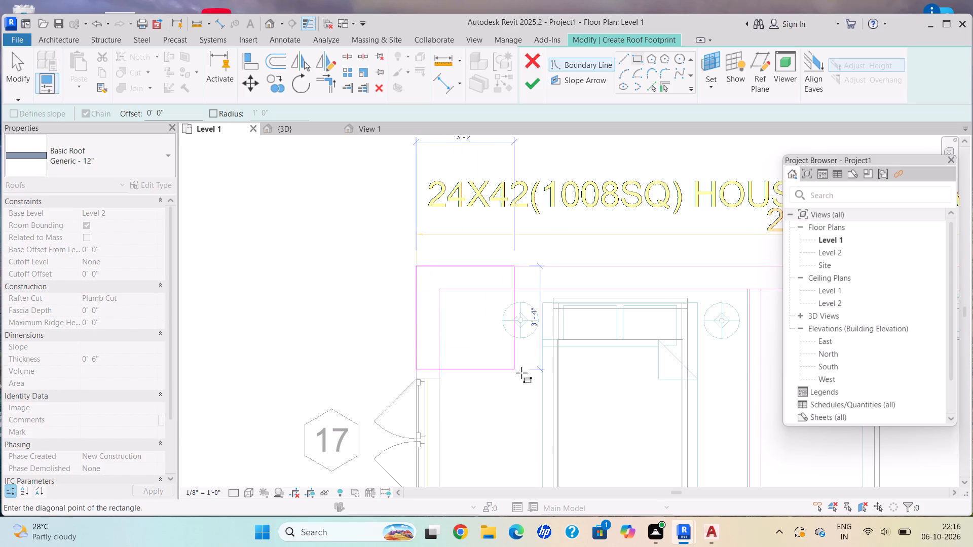
{"action": "scroll", "coordinate": [521, 373], "scroll_direction": "down", "scroll_amount": 1}
{"action": "middle_click_drag", "start_coordinate": [527, 374], "coordinate": [267, 179]}
{"action": "scroll", "coordinate": [455, 403], "scroll_direction": "down", "scroll_amount": 3}
{"action": "middle_click_drag", "start_coordinate": [462, 408], "coordinate": [410, 223]}
{"action": "middle_click_drag", "start_coordinate": [527, 390], "coordinate": [520, 365]}
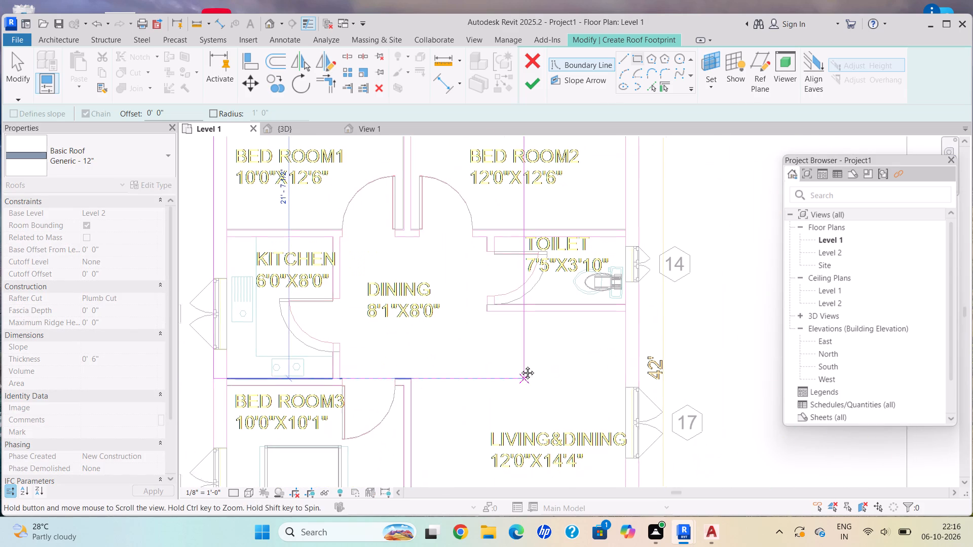
{"action": "middle_click_drag", "start_coordinate": [520, 365], "coordinate": [499, 301]}
{"action": "middle_click_drag", "start_coordinate": [577, 407], "coordinate": [579, 275]}
{"action": "middle_click_drag", "start_coordinate": [610, 398], "coordinate": [574, 260]}
{"action": "middle_click_drag", "start_coordinate": [564, 372], "coordinate": [570, 353]}
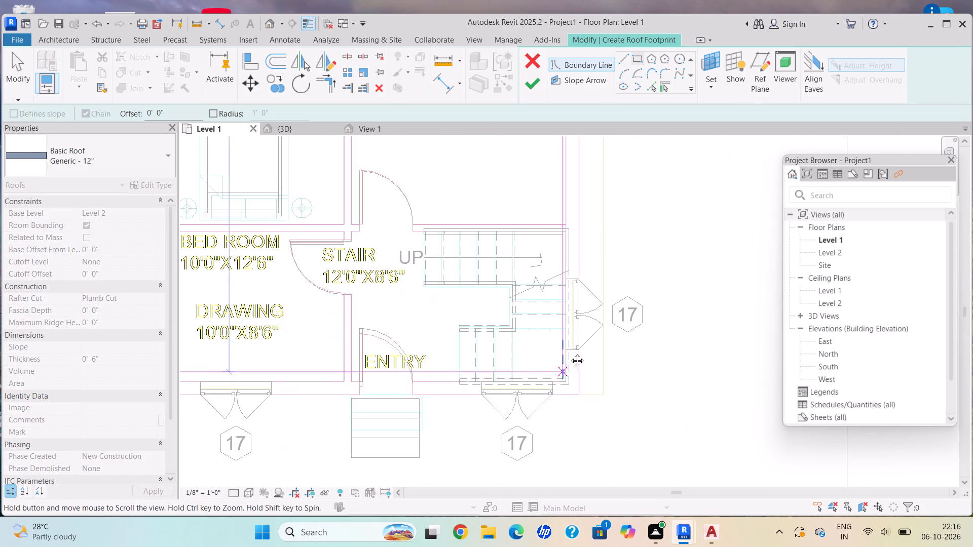
{"action": "middle_click_drag", "start_coordinate": [570, 353], "coordinate": [577, 327]}
{"action": "scroll", "coordinate": [582, 356], "scroll_direction": "up", "scroll_amount": 5}
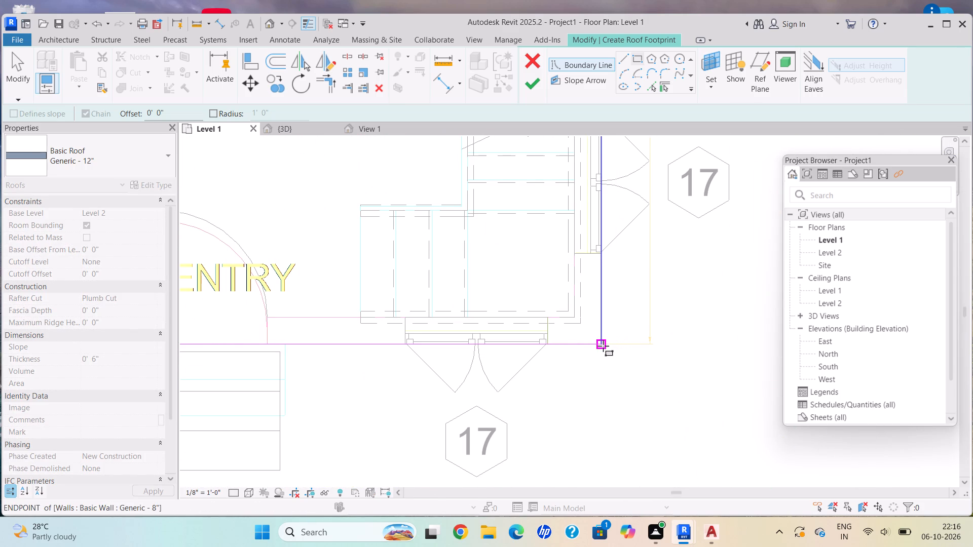
{"action": "left_click", "coordinate": [602, 346]}
Finish the footprint roof and attach the highlighted walls to it.
{"action": "left_click", "coordinate": [537, 83]}
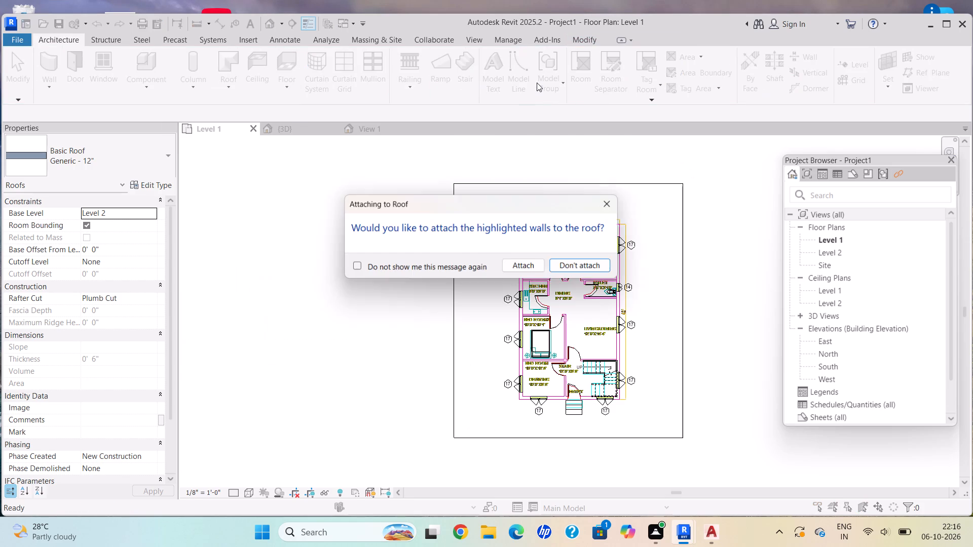
{"action": "left_click", "coordinate": [535, 266]}
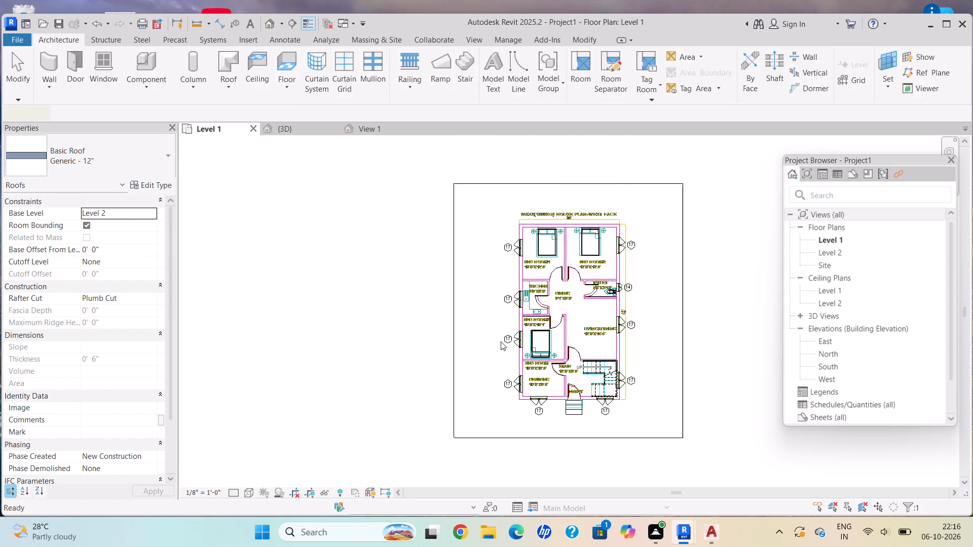
{"action": "key", "text": "Escape"}
Examine the new flat roof on the house in 3D from the front, sides and above.
{"action": "scroll", "coordinate": [499, 347], "scroll_direction": "down", "scroll_amount": 7}
{"action": "middle_click_drag", "start_coordinate": [497, 337], "coordinate": [498, 219], "text": "shift"}
{"action": "scroll", "coordinate": [479, 250], "scroll_direction": "down", "scroll_amount": 5}
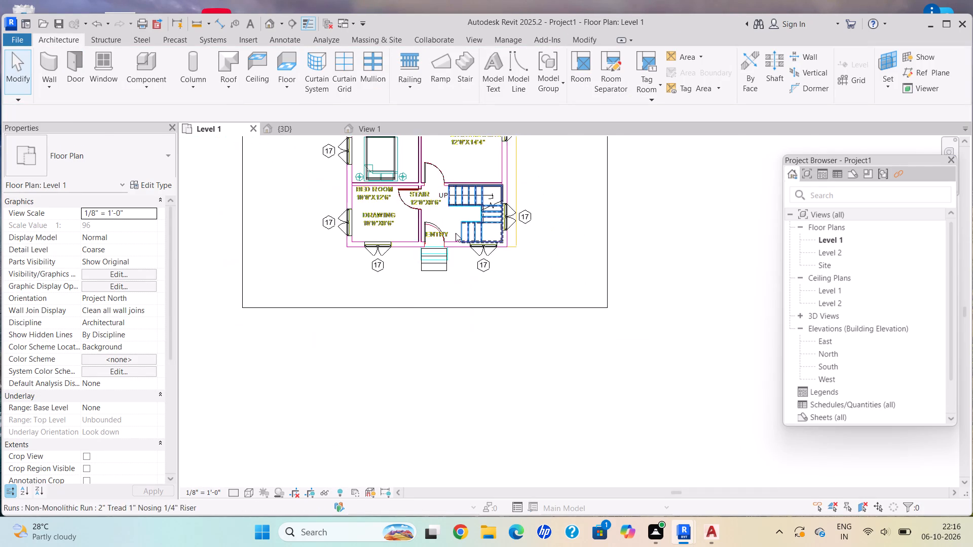
{"action": "middle_click_drag", "start_coordinate": [456, 235], "coordinate": [495, 344]}
{"action": "left_click", "coordinate": [296, 129]}
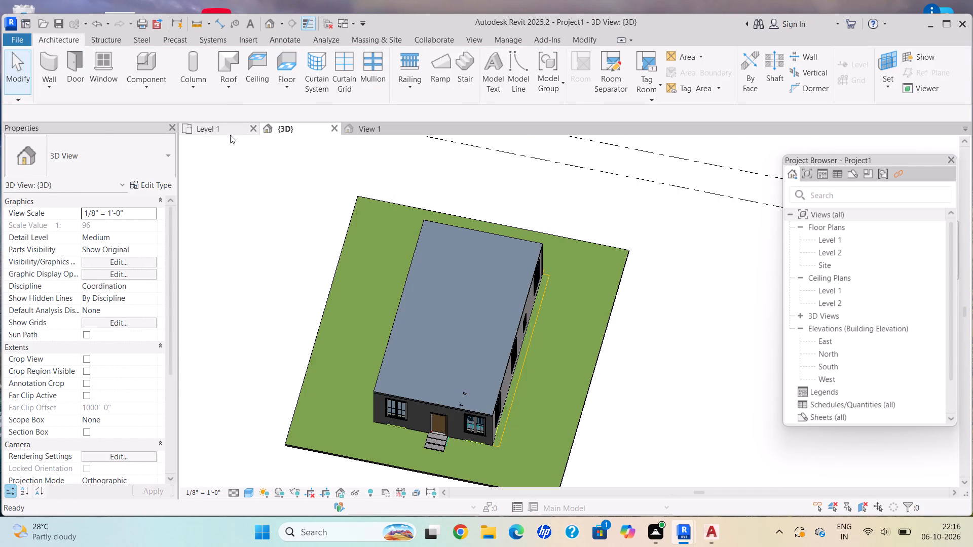
{"action": "middle_click_drag", "start_coordinate": [522, 376], "coordinate": [527, 322], "text": "shift"}
{"action": "scroll", "coordinate": [443, 407], "scroll_direction": "up", "scroll_amount": 6}
{"action": "scroll", "coordinate": [480, 453], "scroll_direction": "up", "scroll_amount": 1}
{"action": "scroll", "coordinate": [480, 452], "scroll_direction": "down", "scroll_amount": 1}
{"action": "scroll", "coordinate": [481, 452], "scroll_direction": "up", "scroll_amount": 3}
{"action": "scroll", "coordinate": [481, 452], "scroll_direction": "down", "scroll_amount": 1}
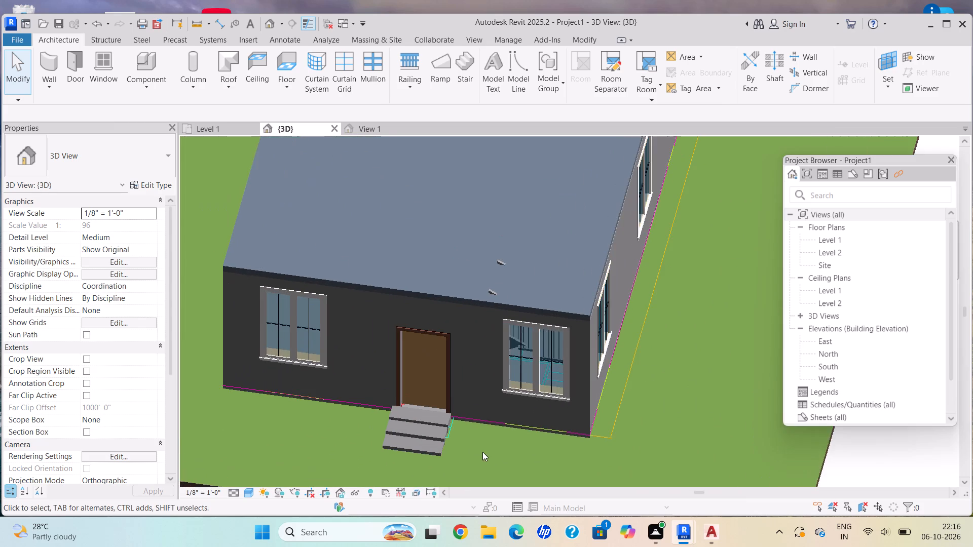
{"action": "scroll", "coordinate": [486, 448], "scroll_direction": "up", "scroll_amount": 1}
{"action": "scroll", "coordinate": [486, 448], "scroll_direction": "down", "scroll_amount": 1}
{"action": "scroll", "coordinate": [486, 448], "scroll_direction": "up", "scroll_amount": 1}
{"action": "scroll", "coordinate": [478, 437], "scroll_direction": "down", "scroll_amount": 4}
{"action": "middle_click_drag", "start_coordinate": [481, 433], "coordinate": [540, 416], "text": "shift"}
{"action": "scroll", "coordinate": [540, 407], "scroll_direction": "up", "scroll_amount": 1}
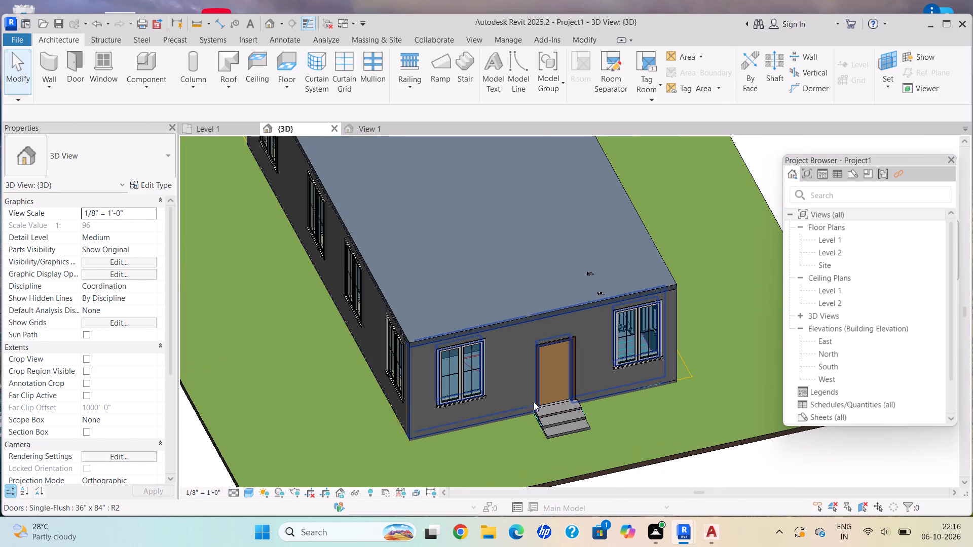
{"action": "scroll", "coordinate": [486, 414], "scroll_direction": "down", "scroll_amount": 4}
{"action": "middle_click_drag", "start_coordinate": [502, 392], "coordinate": [367, 335], "text": "shift"}
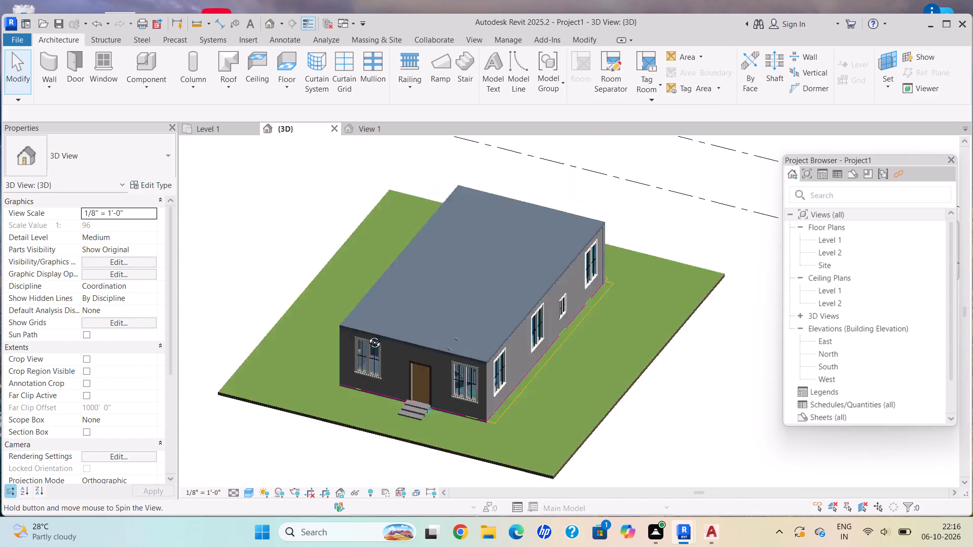
{"action": "middle_click_drag", "start_coordinate": [367, 335], "coordinate": [337, 292], "text": "shift"}
{"action": "middle_click_drag", "start_coordinate": [624, 342], "coordinate": [437, 308], "text": "shift"}
{"action": "middle_click_drag", "start_coordinate": [715, 331], "coordinate": [499, 380], "text": "shift"}
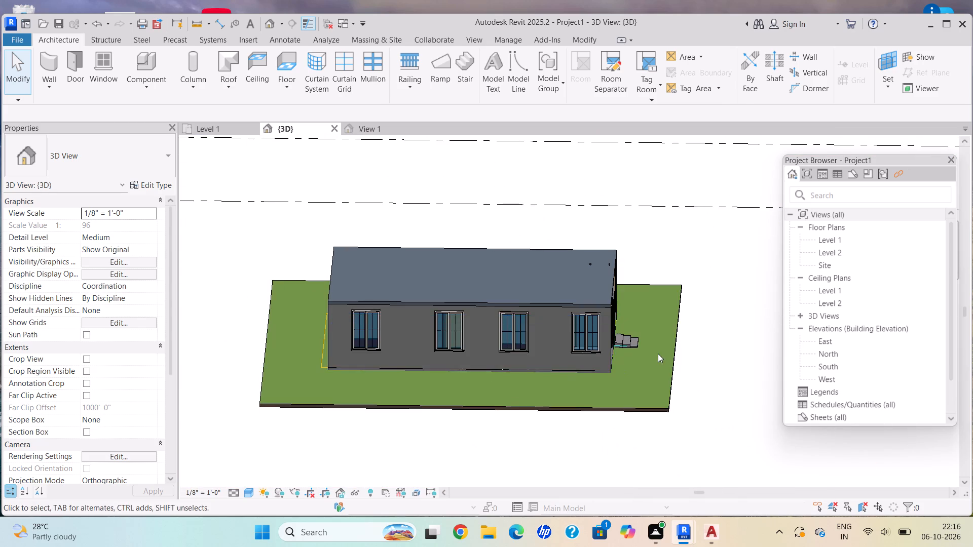
{"action": "middle_click_drag", "start_coordinate": [652, 355], "coordinate": [267, 383], "text": "shift"}
{"action": "middle_click_drag", "start_coordinate": [326, 324], "coordinate": [485, 360], "text": "shift"}
Inspect the front facade, entrance steps and base of the outer walls up close around the house corners.
{"action": "scroll", "coordinate": [459, 393], "scroll_direction": "up", "scroll_amount": 4}
{"action": "scroll", "coordinate": [459, 393], "scroll_direction": "down", "scroll_amount": 1}
{"action": "scroll", "coordinate": [459, 394], "scroll_direction": "up", "scroll_amount": 1}
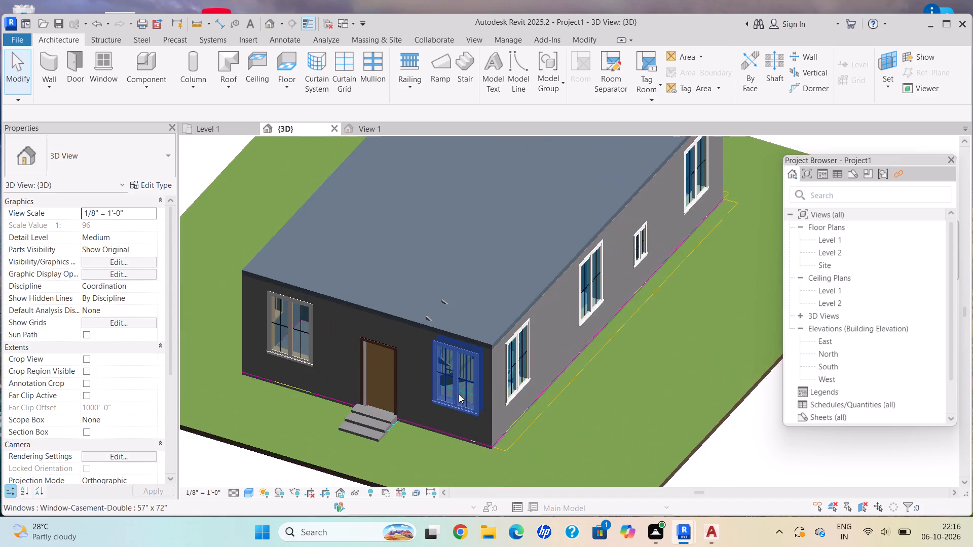
{"action": "scroll", "coordinate": [446, 403], "scroll_direction": "down", "scroll_amount": 1}
{"action": "scroll", "coordinate": [446, 403], "scroll_direction": "up", "scroll_amount": 3}
{"action": "middle_click_drag", "start_coordinate": [451, 413], "coordinate": [426, 286], "text": "shift"}
{"action": "scroll", "coordinate": [456, 415], "scroll_direction": "up", "scroll_amount": 1, "text": "shift"}
{"action": "middle_click_drag", "start_coordinate": [378, 298], "coordinate": [396, 316], "text": "shift"}
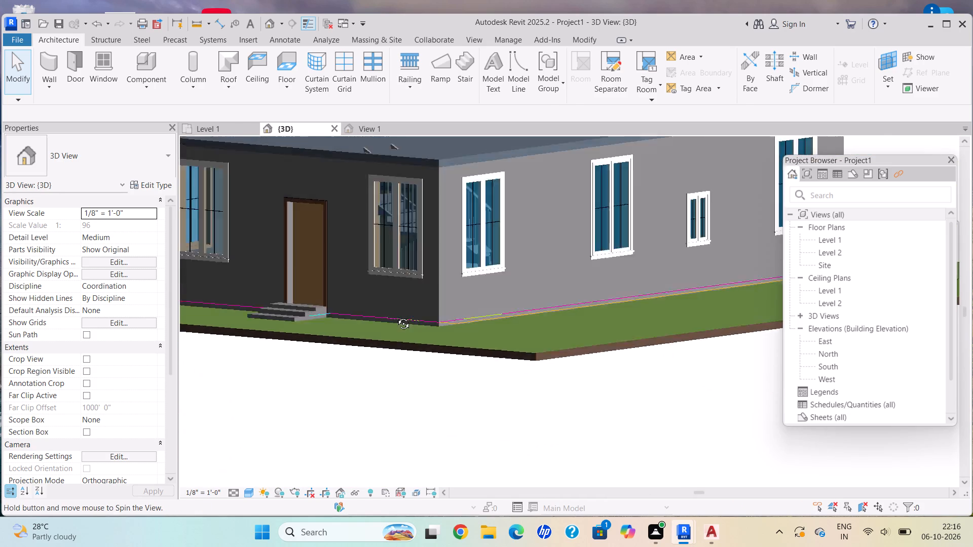
{"action": "middle_click_drag", "start_coordinate": [396, 316], "coordinate": [432, 350], "text": "shift"}
{"action": "middle_click_drag", "start_coordinate": [444, 358], "coordinate": [471, 372], "text": "shift"}
{"action": "middle_click_drag", "start_coordinate": [475, 373], "coordinate": [516, 382], "text": "shift"}
{"action": "scroll", "coordinate": [552, 373], "scroll_direction": "down", "scroll_amount": 1}
{"action": "middle_click_drag", "start_coordinate": [551, 367], "coordinate": [307, 302]}
{"action": "scroll", "coordinate": [362, 357], "scroll_direction": "up", "scroll_amount": 1, "text": "shift"}
{"action": "middle_click_drag", "start_coordinate": [369, 358], "coordinate": [438, 378], "text": "shift"}
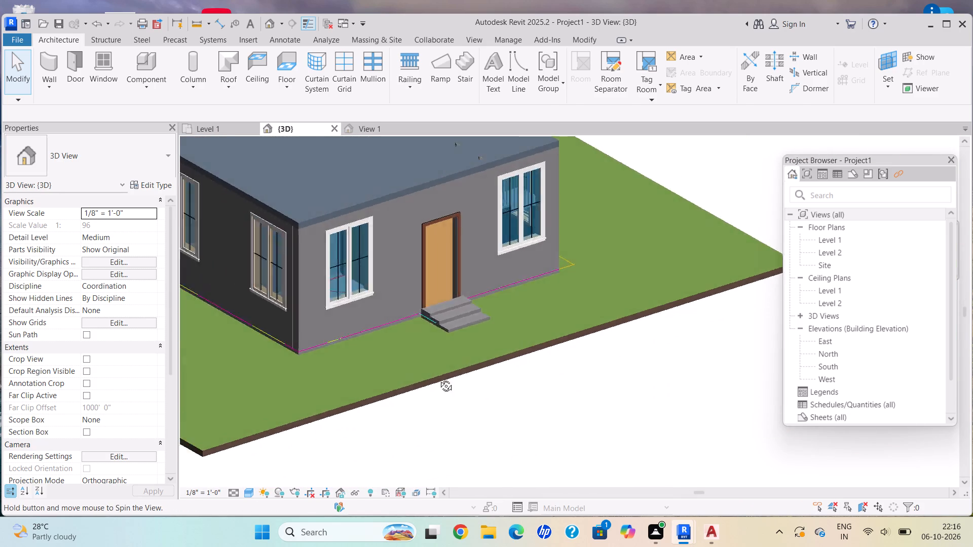
{"action": "middle_click_drag", "start_coordinate": [438, 378], "coordinate": [443, 378], "text": "shift"}
{"action": "scroll", "coordinate": [534, 254], "scroll_direction": "up", "scroll_amount": 2}
{"action": "scroll", "coordinate": [534, 254], "scroll_direction": "down", "scroll_amount": 1}
{"action": "scroll", "coordinate": [528, 314], "scroll_direction": "up", "scroll_amount": 2}
{"action": "scroll", "coordinate": [527, 312], "scroll_direction": "down", "scroll_amount": 1}
{"action": "scroll", "coordinate": [527, 312], "scroll_direction": "up", "scroll_amount": 6}
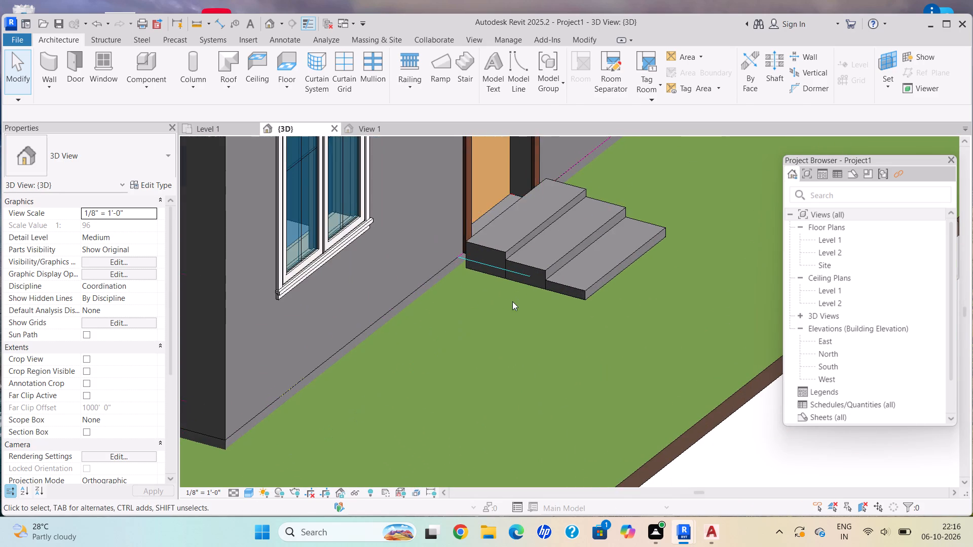
{"action": "scroll", "coordinate": [512, 301], "scroll_direction": "down", "scroll_amount": 1}
{"action": "scroll", "coordinate": [512, 301], "scroll_direction": "up", "scroll_amount": 3}
{"action": "scroll", "coordinate": [595, 280], "scroll_direction": "up", "scroll_amount": 2}
{"action": "scroll", "coordinate": [596, 280], "scroll_direction": "down", "scroll_amount": 1}
{"action": "scroll", "coordinate": [597, 280], "scroll_direction": "up", "scroll_amount": 2}
{"action": "scroll", "coordinate": [634, 346], "scroll_direction": "down", "scroll_amount": 4}
{"action": "middle_click_drag", "start_coordinate": [630, 348], "coordinate": [566, 350]}
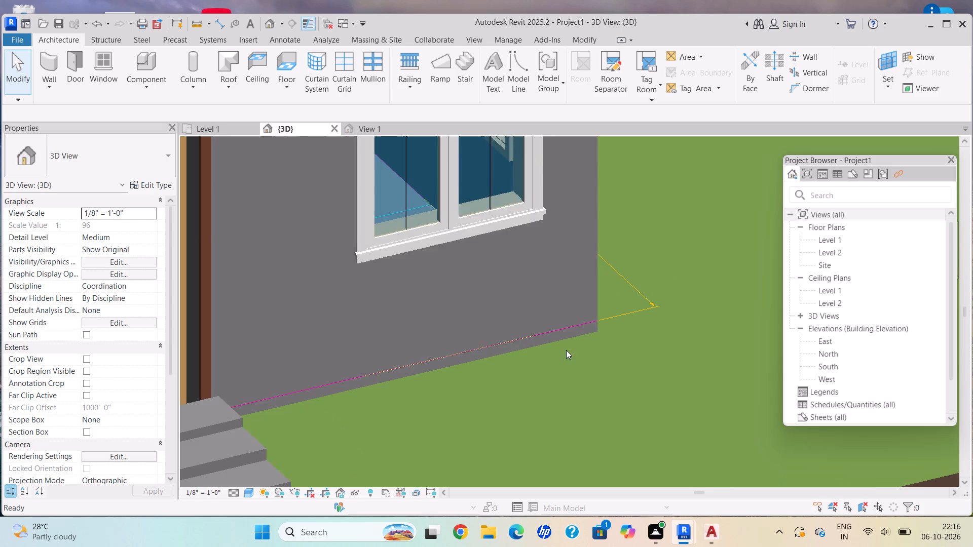
{"action": "scroll", "coordinate": [581, 340], "scroll_direction": "down", "scroll_amount": 4}
{"action": "middle_click_drag", "start_coordinate": [630, 310], "coordinate": [759, 280]}
{"action": "middle_click_drag", "start_coordinate": [688, 315], "coordinate": [614, 265], "text": "shift"}
{"action": "scroll", "coordinate": [489, 252], "scroll_direction": "down", "scroll_amount": 1}
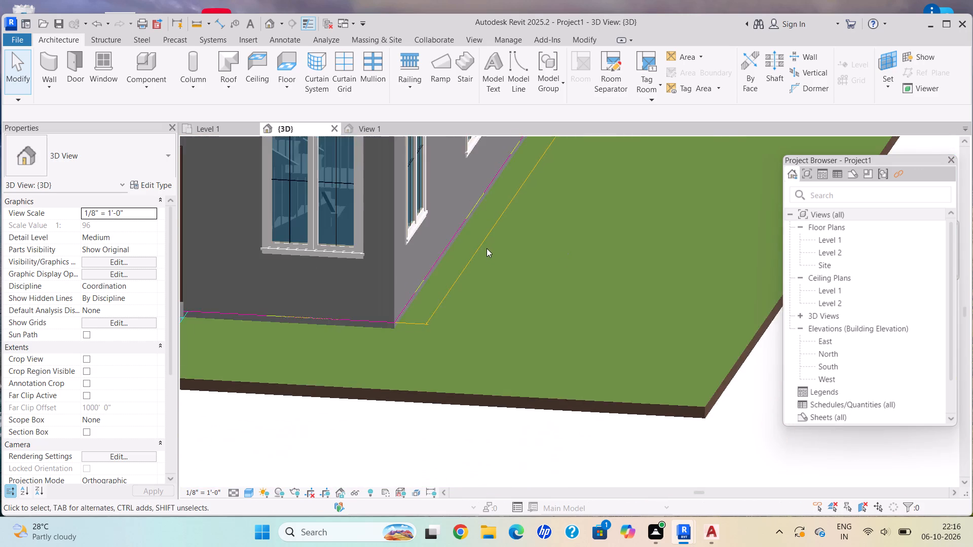
{"action": "middle_click_drag", "start_coordinate": [500, 255], "coordinate": [618, 341]}
{"action": "scroll", "coordinate": [616, 338], "scroll_direction": "up", "scroll_amount": 2}
{"action": "scroll", "coordinate": [622, 339], "scroll_direction": "down", "scroll_amount": 8}
{"action": "middle_click_drag", "start_coordinate": [621, 347], "coordinate": [638, 367]}
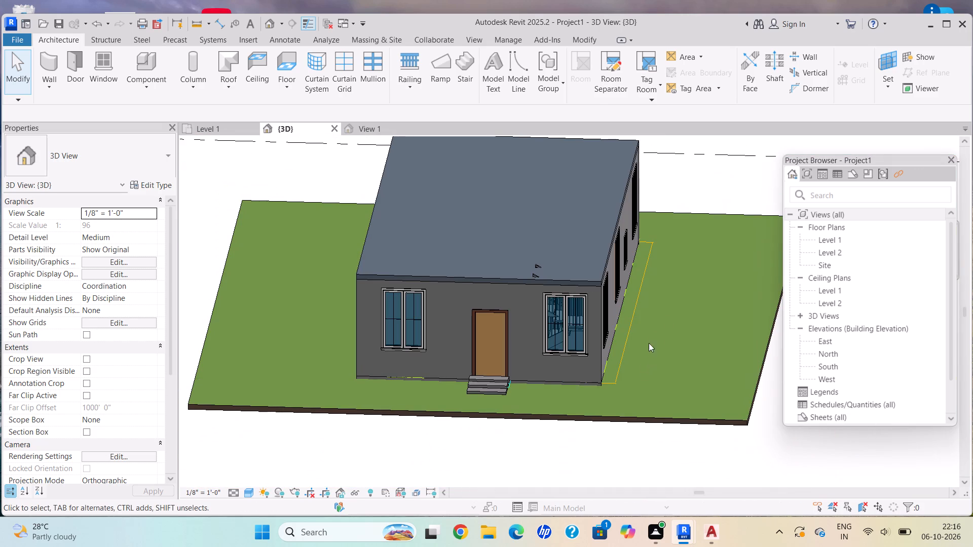
Inspect how the entrance steps meet the front door, wall base and ground.
{"action": "scroll", "coordinate": [690, 323], "scroll_direction": "up", "scroll_amount": 3}
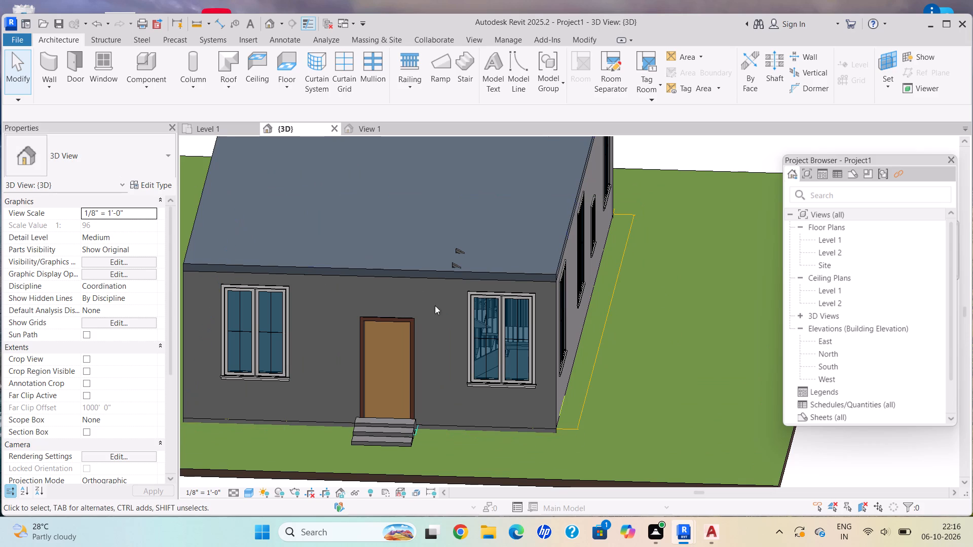
{"action": "scroll", "coordinate": [436, 318], "scroll_direction": "down", "scroll_amount": 3}
{"action": "middle_click_drag", "start_coordinate": [424, 310], "coordinate": [441, 245]}
{"action": "scroll", "coordinate": [420, 317], "scroll_direction": "up", "scroll_amount": 6}
{"action": "scroll", "coordinate": [389, 332], "scroll_direction": "down", "scroll_amount": 1}
{"action": "scroll", "coordinate": [393, 333], "scroll_direction": "up", "scroll_amount": 1}
{"action": "scroll", "coordinate": [472, 323], "scroll_direction": "up", "scroll_amount": 4}
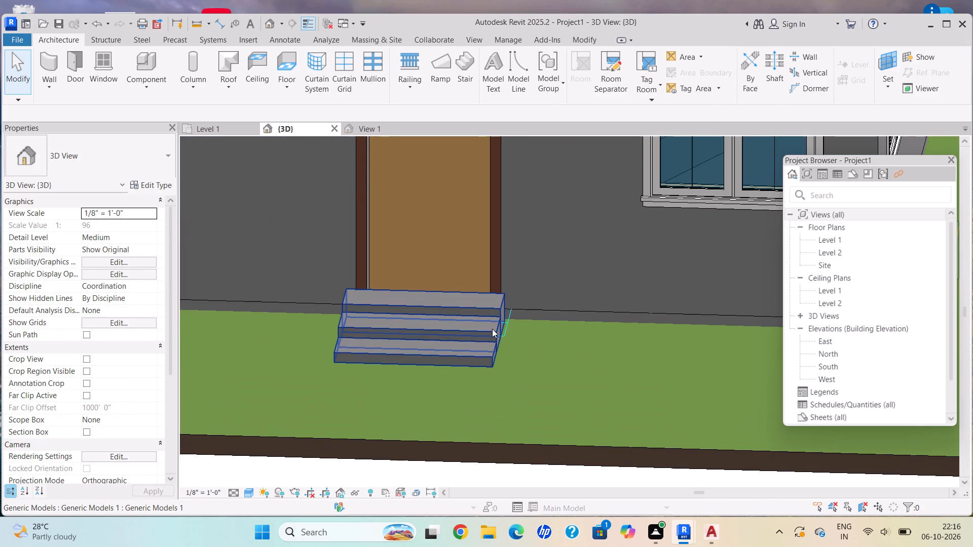
{"action": "middle_click_drag", "start_coordinate": [556, 333], "coordinate": [546, 329], "text": "shift"}
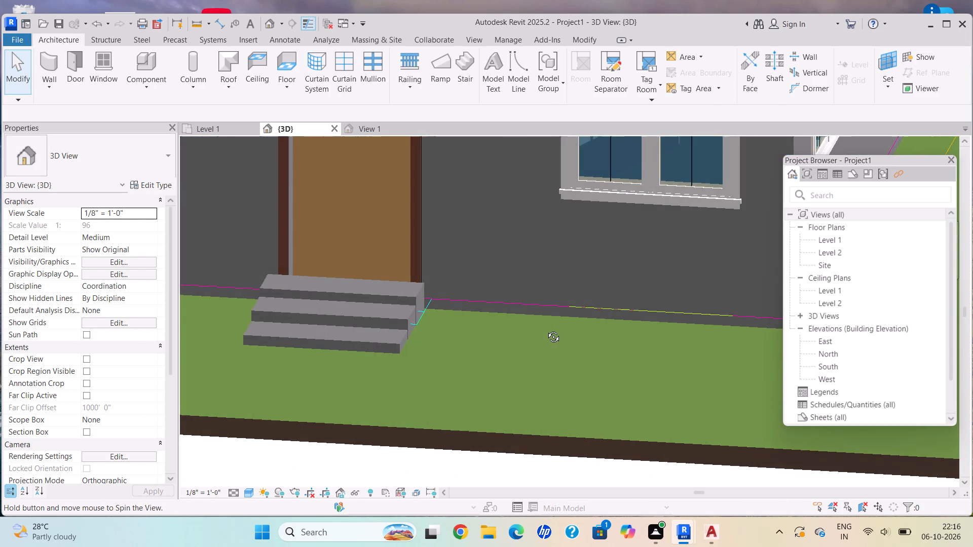
{"action": "middle_click_drag", "start_coordinate": [546, 329], "coordinate": [508, 336], "text": "shift"}
{"action": "scroll", "coordinate": [433, 314], "scroll_direction": "down", "scroll_amount": 6}
{"action": "scroll", "coordinate": [403, 298], "scroll_direction": "up", "scroll_amount": 1}
{"action": "scroll", "coordinate": [403, 298], "scroll_direction": "down", "scroll_amount": 3}
{"action": "middle_click_drag", "start_coordinate": [383, 302], "coordinate": [454, 345], "text": "shift"}
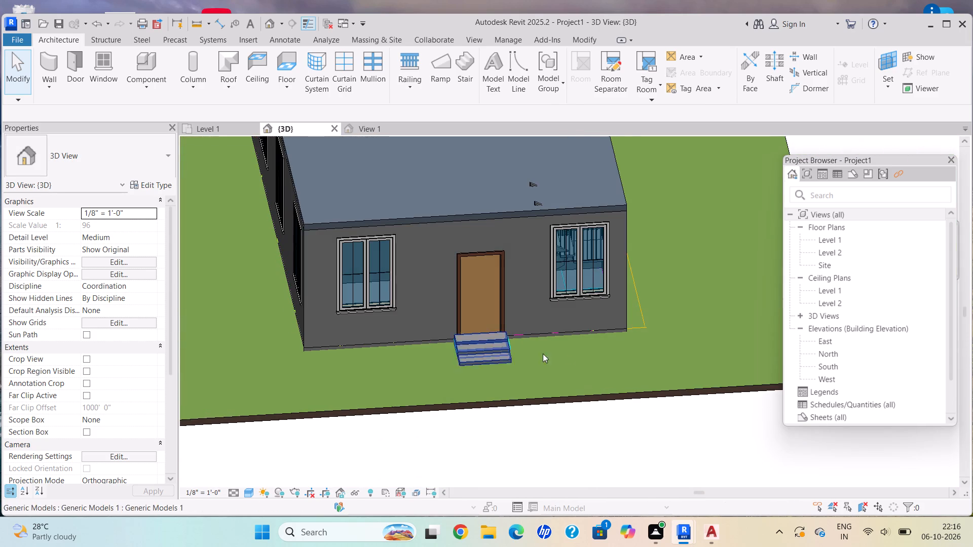
{"action": "middle_click_drag", "start_coordinate": [477, 360], "coordinate": [533, 382]}
{"action": "scroll", "coordinate": [699, 309], "scroll_direction": "up", "scroll_amount": 4}
{"action": "scroll", "coordinate": [633, 302], "scroll_direction": "down", "scroll_amount": 1}
{"action": "scroll", "coordinate": [502, 363], "scroll_direction": "up", "scroll_amount": 6}
{"action": "scroll", "coordinate": [583, 373], "scroll_direction": "down", "scroll_amount": 1}
{"action": "scroll", "coordinate": [583, 373], "scroll_direction": "up", "scroll_amount": 2}
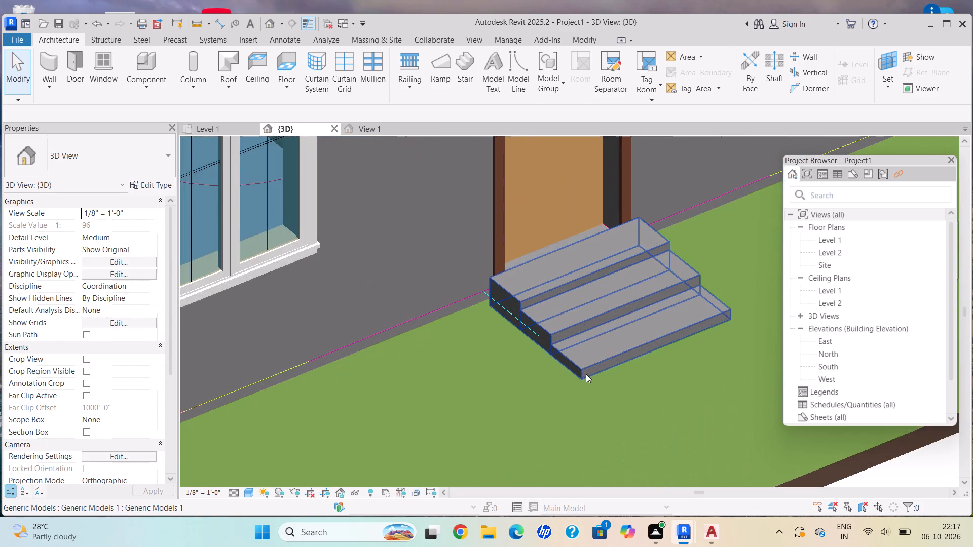
{"action": "scroll", "coordinate": [586, 374], "scroll_direction": "up", "scroll_amount": 2}
{"action": "middle_click_drag", "start_coordinate": [570, 368], "coordinate": [310, 318], "text": "shift"}
{"action": "scroll", "coordinate": [317, 311], "scroll_direction": "down", "scroll_amount": 3}
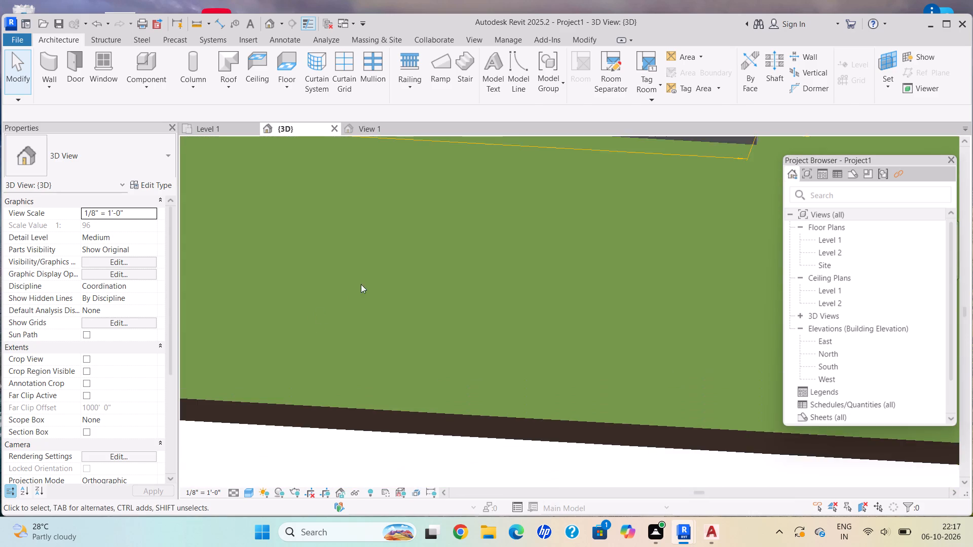
Review the whole flat-roofed house on its site, including the front door, windows and side wall.
{"action": "scroll", "coordinate": [361, 284], "scroll_direction": "down", "scroll_amount": 1}
{"action": "scroll", "coordinate": [365, 295], "scroll_direction": "up", "scroll_amount": 1}
{"action": "scroll", "coordinate": [365, 295], "scroll_direction": "down", "scroll_amount": 7}
{"action": "middle_click_drag", "start_coordinate": [375, 270], "coordinate": [472, 407]}
{"action": "scroll", "coordinate": [463, 377], "scroll_direction": "down", "scroll_amount": 8}
{"action": "scroll", "coordinate": [448, 361], "scroll_direction": "up", "scroll_amount": 1}
{"action": "scroll", "coordinate": [448, 361], "scroll_direction": "down", "scroll_amount": 1}
{"action": "middle_click_drag", "start_coordinate": [328, 373], "coordinate": [541, 372], "text": "shift"}
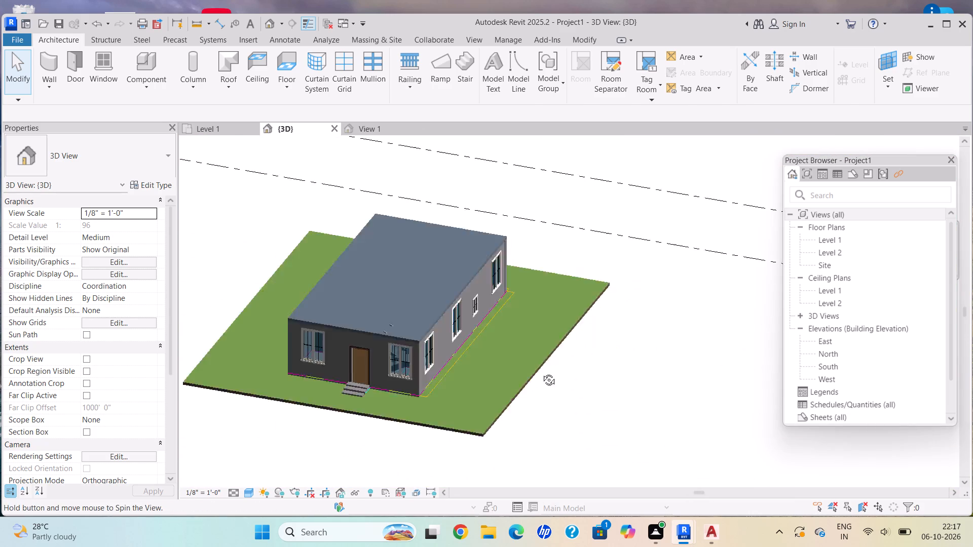
{"action": "middle_click_drag", "start_coordinate": [541, 372], "coordinate": [549, 369], "text": "shift"}
{"action": "scroll", "coordinate": [504, 345], "scroll_direction": "up", "scroll_amount": 2}
{"action": "scroll", "coordinate": [504, 345], "scroll_direction": "down", "scroll_amount": 1}
{"action": "scroll", "coordinate": [491, 372], "scroll_direction": "up", "scroll_amount": 2}
{"action": "scroll", "coordinate": [491, 372], "scroll_direction": "down", "scroll_amount": 1}
{"action": "scroll", "coordinate": [491, 372], "scroll_direction": "up", "scroll_amount": 1}
{"action": "middle_click_drag", "start_coordinate": [480, 376], "coordinate": [439, 348], "text": "shift"}
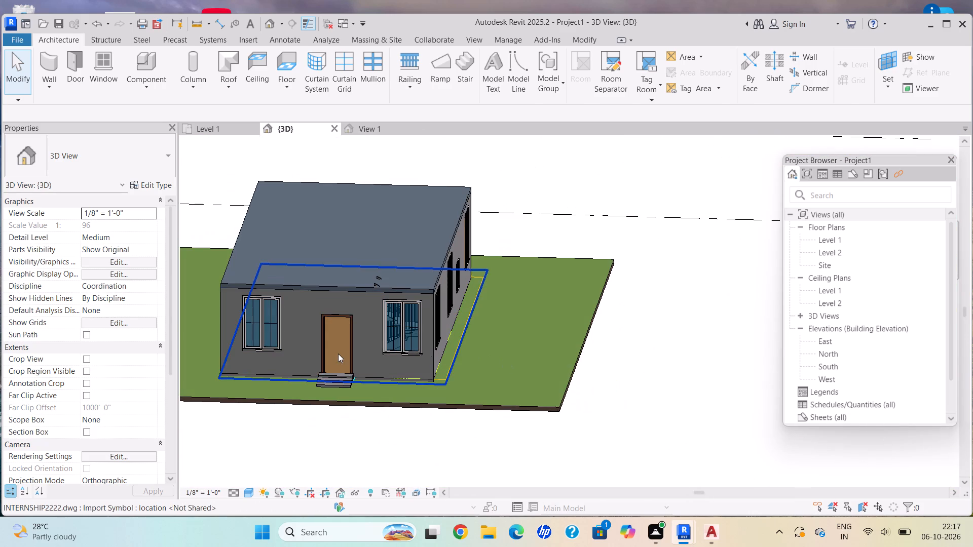
{"action": "scroll", "coordinate": [337, 354], "scroll_direction": "up", "scroll_amount": 5}
{"action": "scroll", "coordinate": [403, 414], "scroll_direction": "up", "scroll_amount": 1}
{"action": "middle_click_drag", "start_coordinate": [404, 414], "coordinate": [413, 439]}
{"action": "scroll", "coordinate": [405, 419], "scroll_direction": "down", "scroll_amount": 4}
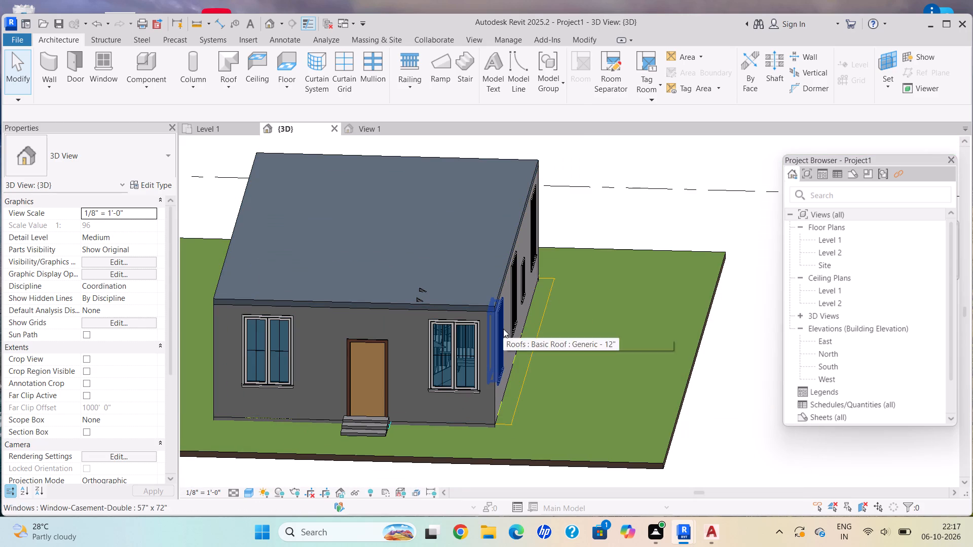
{"action": "scroll", "coordinate": [387, 452], "scroll_direction": "up", "scroll_amount": 3}
{"action": "scroll", "coordinate": [387, 454], "scroll_direction": "down", "scroll_amount": 2}
{"action": "scroll", "coordinate": [385, 455], "scroll_direction": "up", "scroll_amount": 1}
{"action": "scroll", "coordinate": [385, 455], "scroll_direction": "down", "scroll_amount": 1}
{"action": "scroll", "coordinate": [385, 455], "scroll_direction": "up", "scroll_amount": 5}
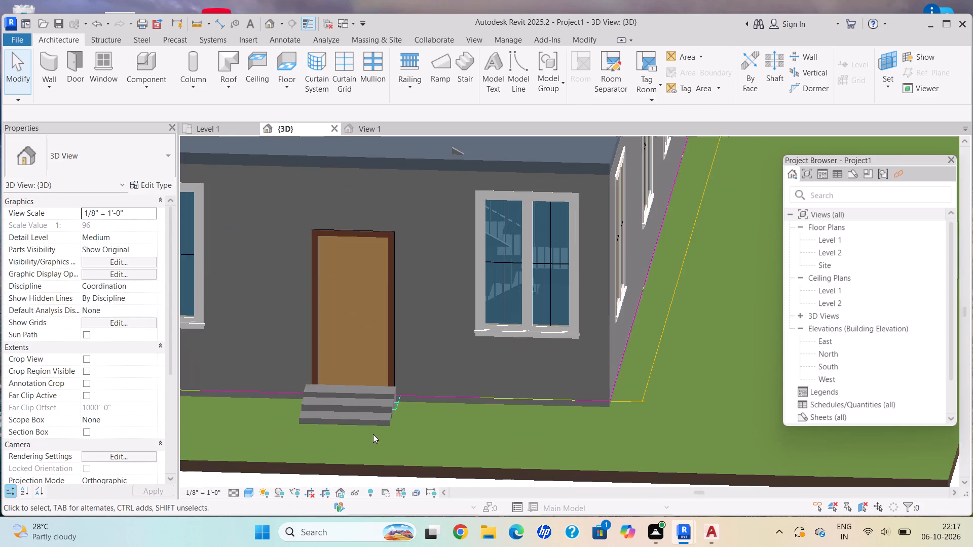
{"action": "middle_click_drag", "start_coordinate": [363, 435], "coordinate": [319, 403], "text": "shift"}
{"action": "scroll", "coordinate": [316, 392], "scroll_direction": "down", "scroll_amount": 6}
{"action": "middle_click_drag", "start_coordinate": [323, 383], "coordinate": [372, 420]}
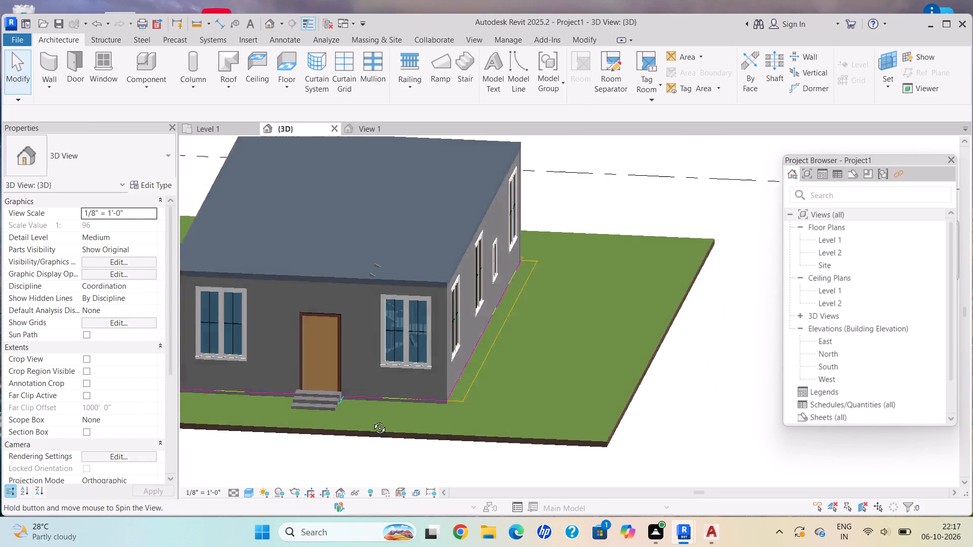
Start placing a component and open the SHUBHAM CITY library's tree and plant folder for loading a family.
{"action": "middle_click_drag", "start_coordinate": [372, 420], "coordinate": [375, 421]}
{"action": "scroll", "coordinate": [382, 418], "scroll_direction": "up", "scroll_amount": 1}
{"action": "scroll", "coordinate": [382, 418], "scroll_direction": "down", "scroll_amount": 2}
{"action": "middle_click_drag", "start_coordinate": [381, 417], "coordinate": [396, 438]}
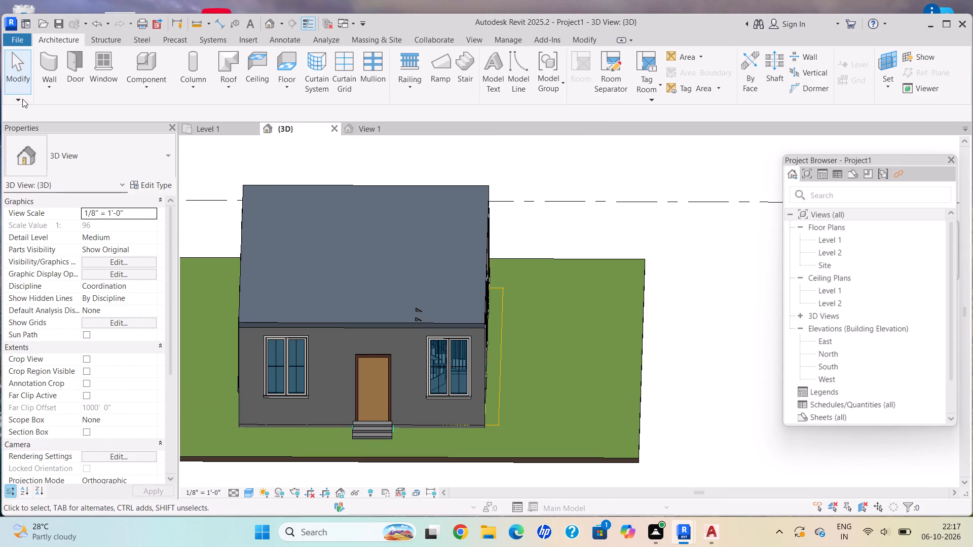
{"action": "left_click", "coordinate": [149, 91]}
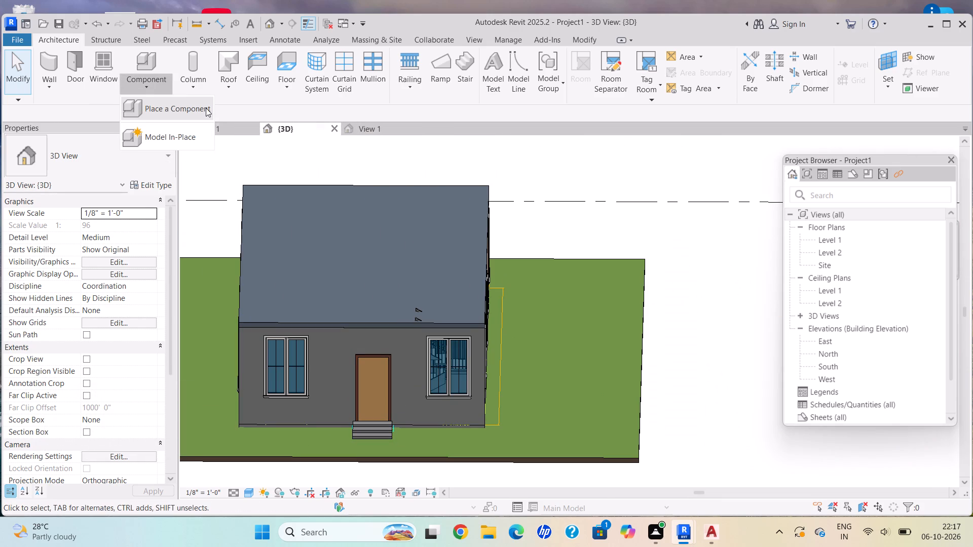
{"action": "left_click", "coordinate": [206, 108]}
{"action": "left_click", "coordinate": [529, 84]}
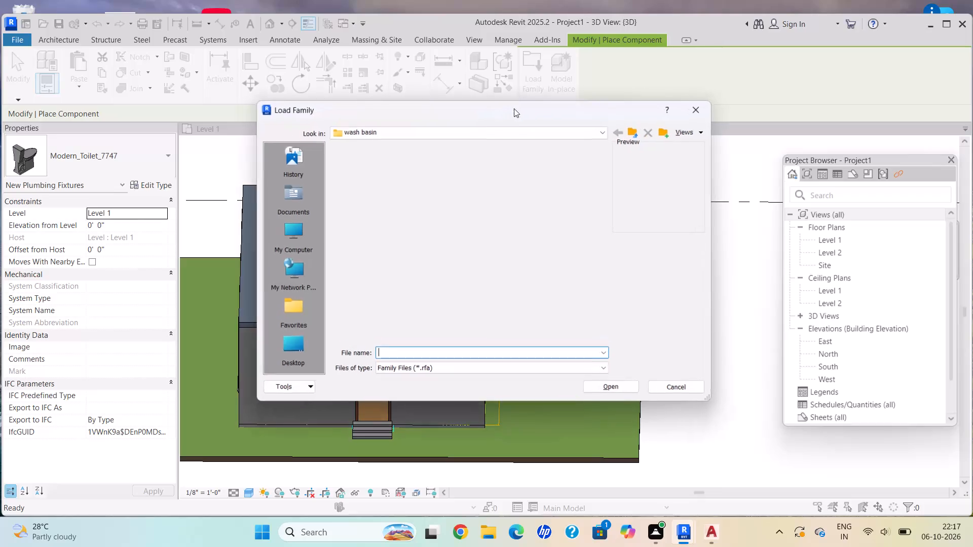
{"action": "double_click", "coordinate": [296, 194]}
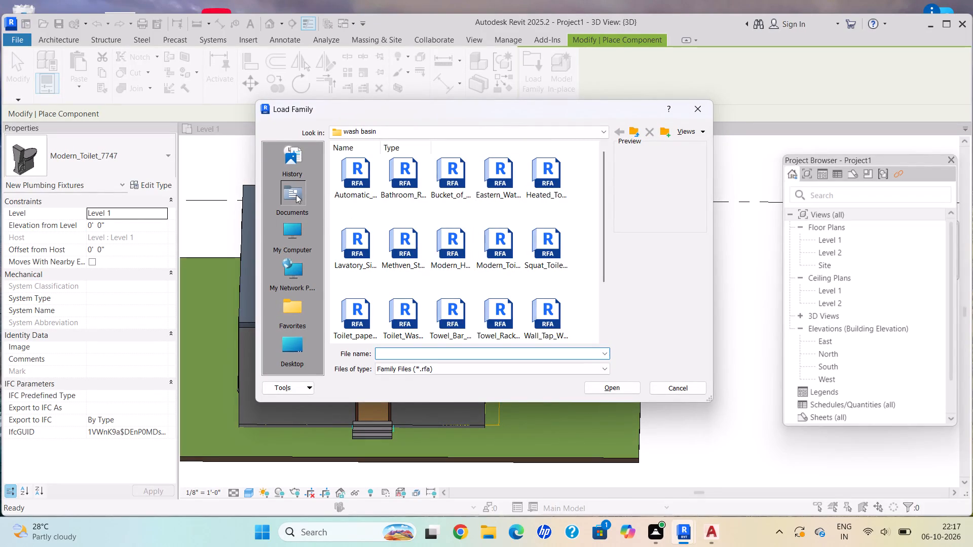
{"action": "double_click", "coordinate": [526, 249]}
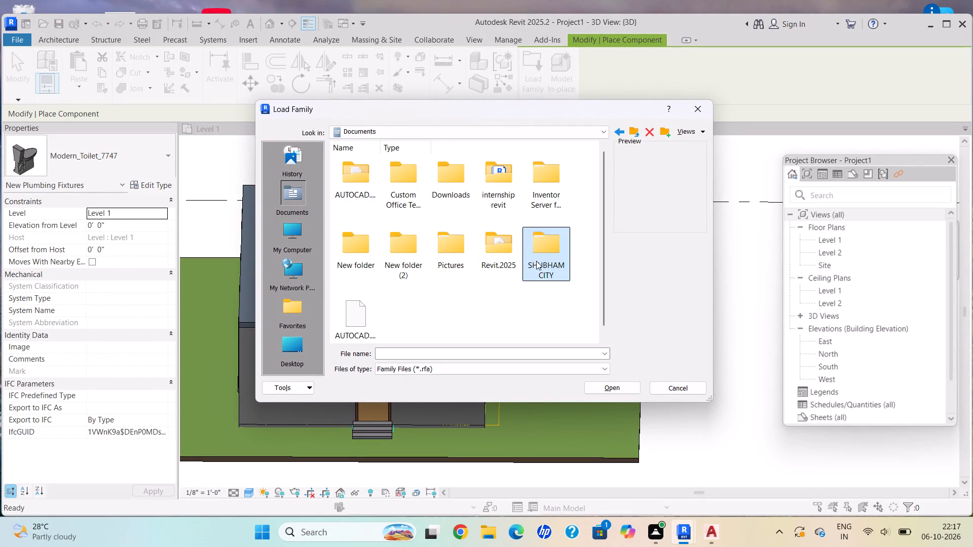
{"action": "double_click", "coordinate": [539, 261]}
{"action": "left_click", "coordinate": [502, 258]}
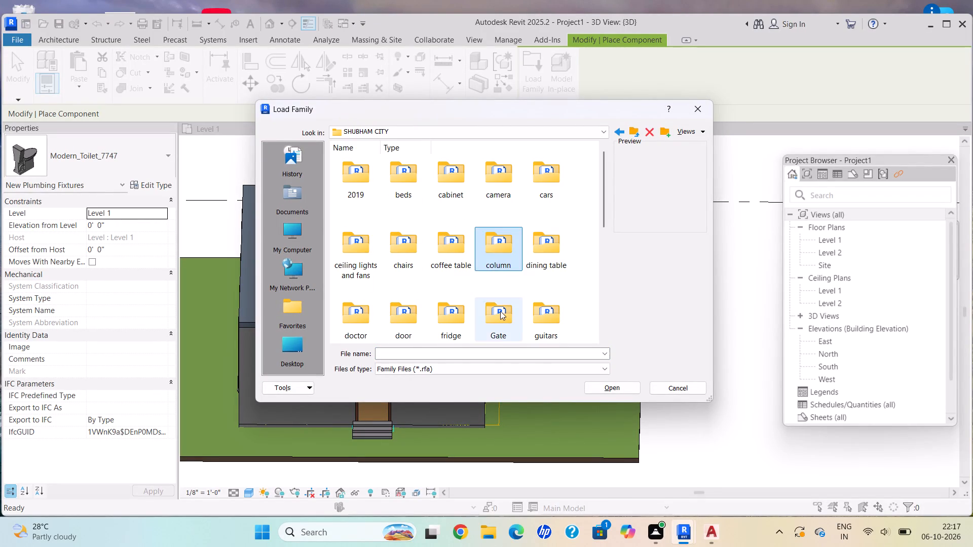
{"action": "scroll", "coordinate": [500, 311], "scroll_direction": "down", "scroll_amount": 5}
{"action": "double_click", "coordinate": [537, 262]}
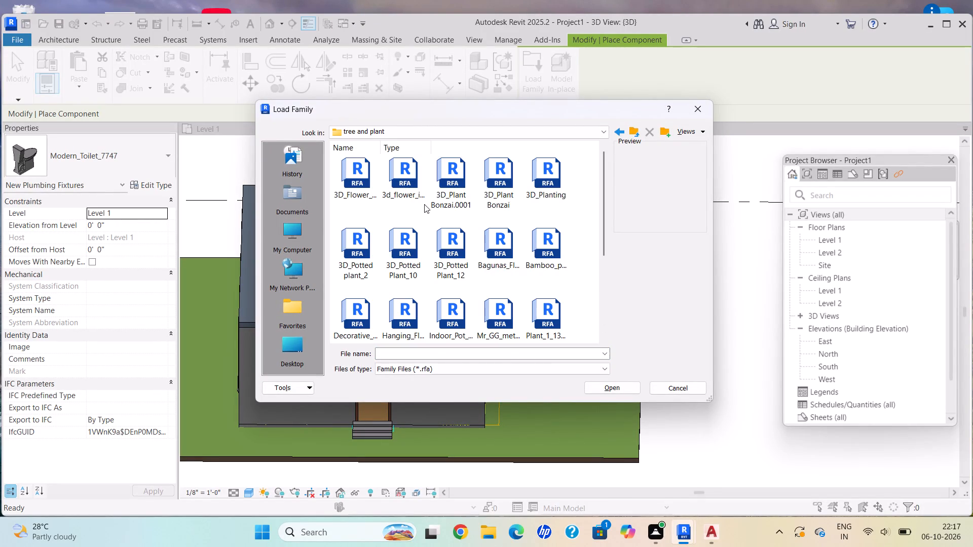
Examine the previews of the bonsai, potted plant, bamboo, spruce and hanging basket families in the tree and plant folder.
{"action": "left_click", "coordinate": [478, 187]}
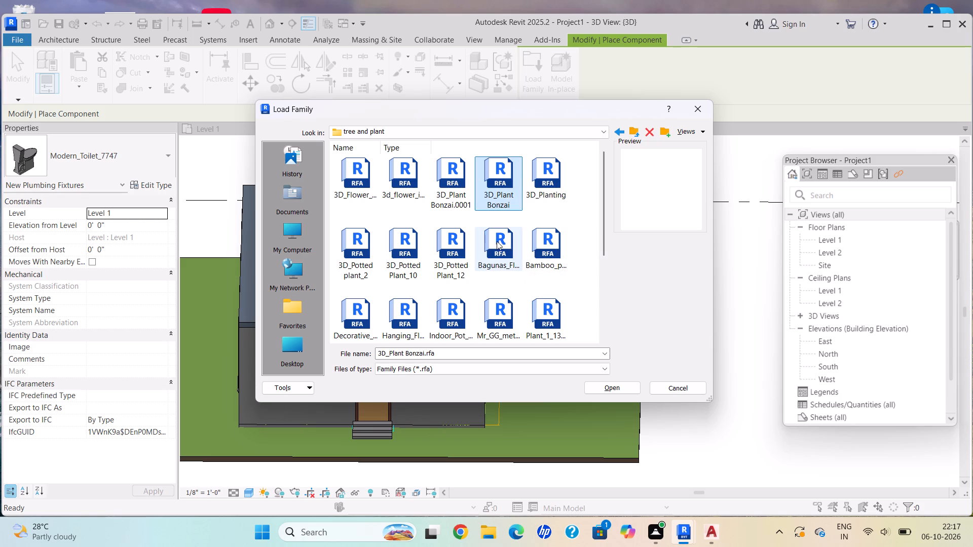
{"action": "left_click", "coordinate": [465, 200]}
{"action": "left_click", "coordinate": [455, 252]}
{"action": "left_click", "coordinate": [402, 244]}
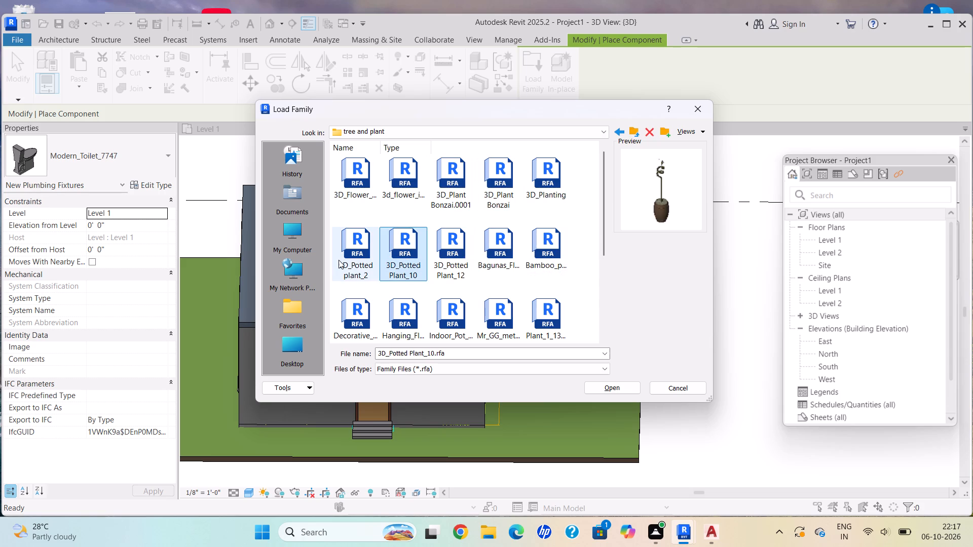
{"action": "left_click", "coordinate": [339, 260]}
{"action": "left_click", "coordinate": [356, 196]}
{"action": "left_click", "coordinate": [549, 190]}
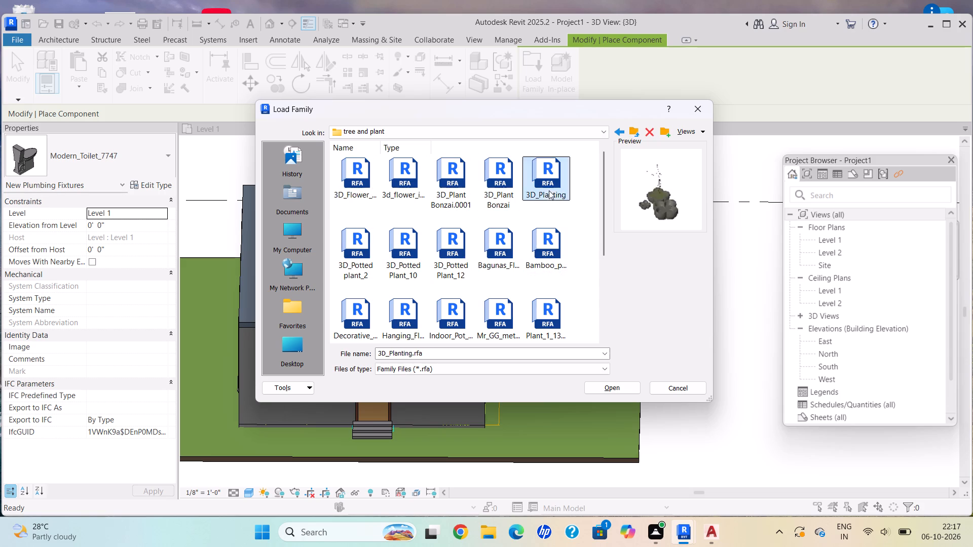
{"action": "left_click", "coordinate": [545, 247]}
{"action": "left_click", "coordinate": [556, 316]}
{"action": "left_click", "coordinate": [493, 316]}
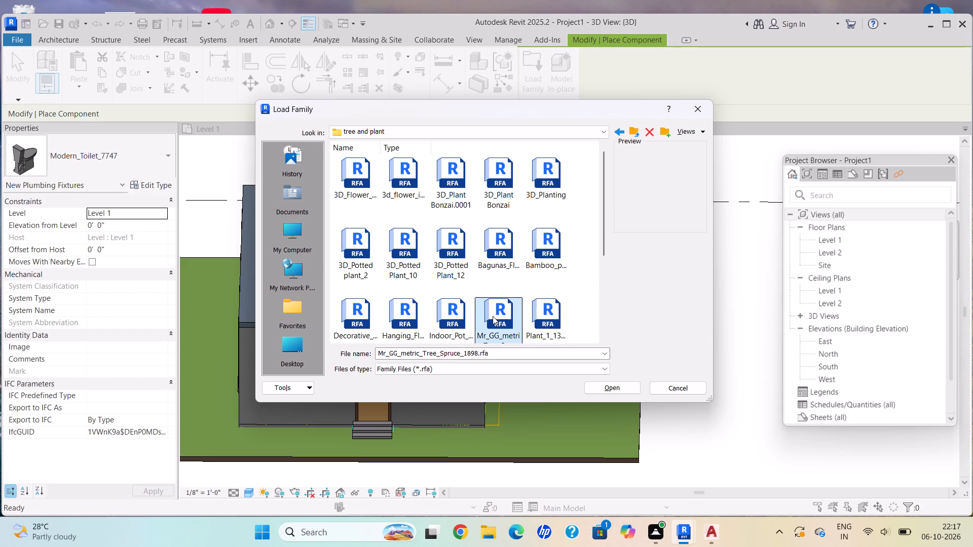
{"action": "left_click", "coordinate": [546, 321]}
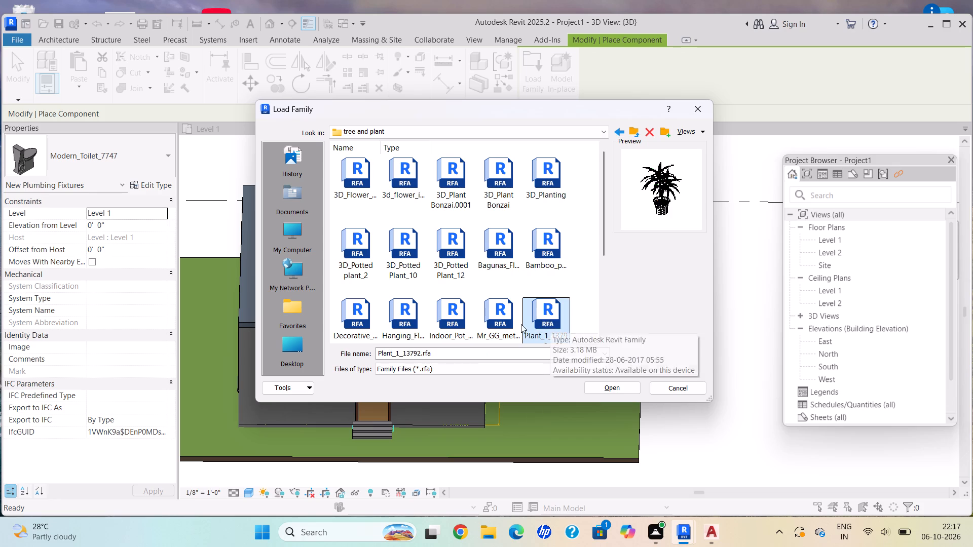
{"action": "left_click_drag", "start_coordinate": [492, 312], "coordinate": [497, 312]}
{"action": "left_click", "coordinate": [459, 322]}
{"action": "left_click", "coordinate": [421, 316]}
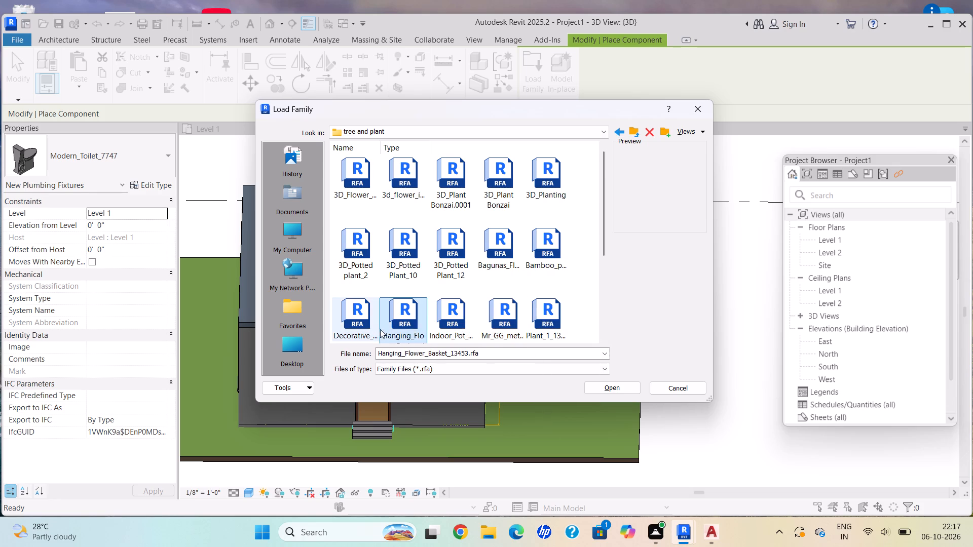
{"action": "left_click", "coordinate": [379, 329]}
{"action": "left_click", "coordinate": [346, 327]}
Examine the previews of the remaining families, including Potted_Plant_3D_8180, PLANTA_PLANT_13433, Plant_8135 and Tree_901.
{"action": "scroll", "coordinate": [521, 295], "scroll_direction": "down", "scroll_amount": 1}
{"action": "scroll", "coordinate": [521, 295], "scroll_direction": "up", "scroll_amount": 1}
{"action": "scroll", "coordinate": [521, 295], "scroll_direction": "down", "scroll_amount": 3}
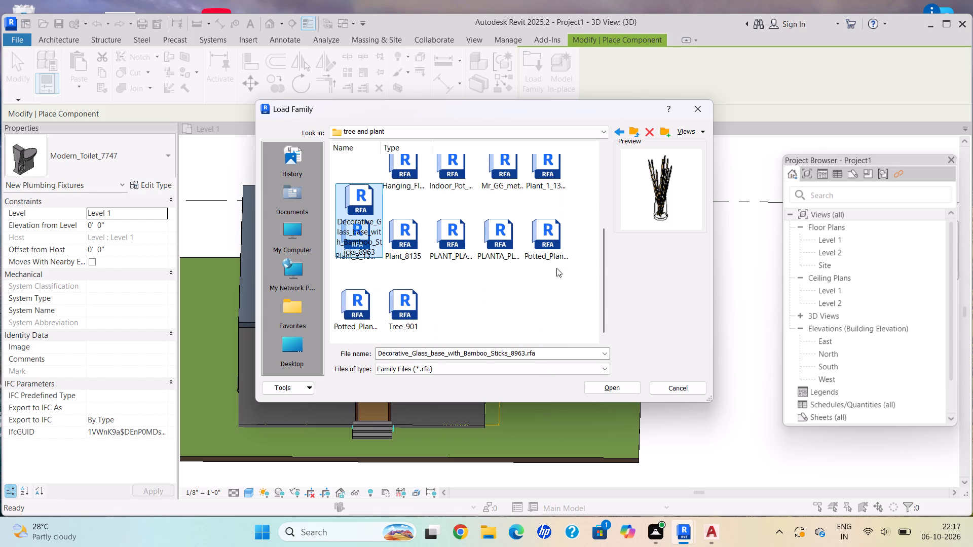
{"action": "left_click", "coordinate": [550, 240]}
{"action": "left_click", "coordinate": [510, 236]}
{"action": "left_click", "coordinate": [459, 242]}
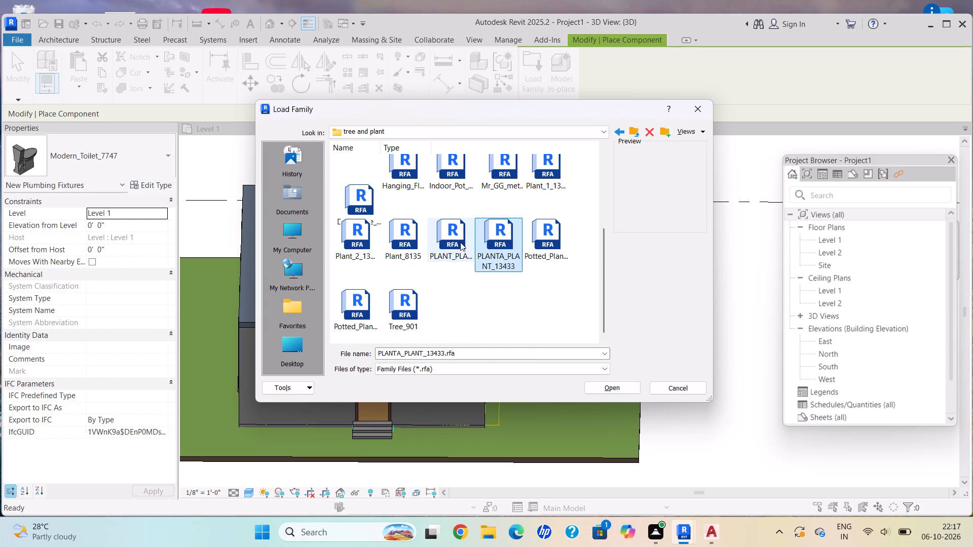
{"action": "left_click", "coordinate": [418, 230]}
{"action": "left_click", "coordinate": [396, 291]}
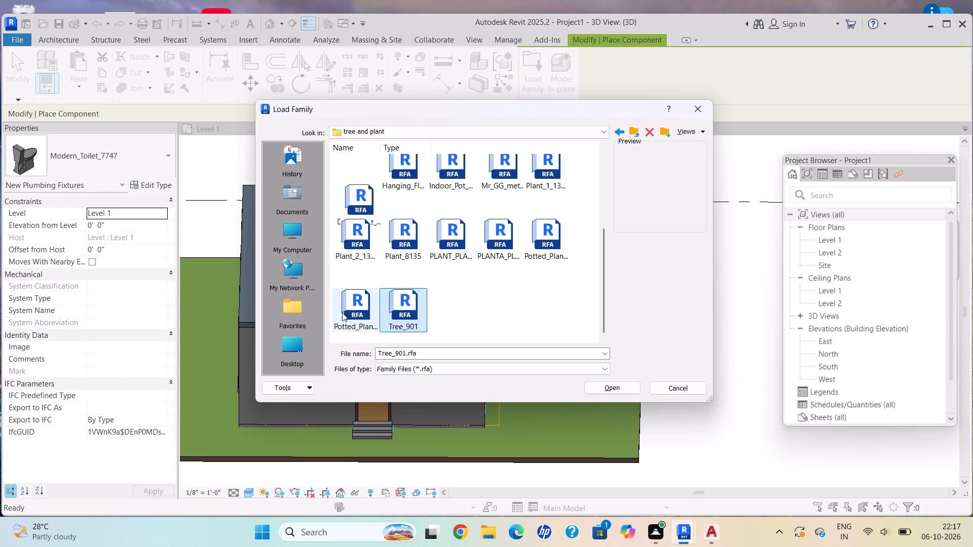
{"action": "left_click", "coordinate": [342, 312]}
{"action": "scroll", "coordinate": [477, 213], "scroll_direction": "up", "scroll_amount": 1}
{"action": "scroll", "coordinate": [477, 213], "scroll_direction": "down", "scroll_amount": 1}
{"action": "scroll", "coordinate": [477, 213], "scroll_direction": "up", "scroll_amount": 3}
Load the Bagunas_Flower_8141 family from the tree and plant folder into the project.
{"action": "left_click", "coordinate": [503, 182]}
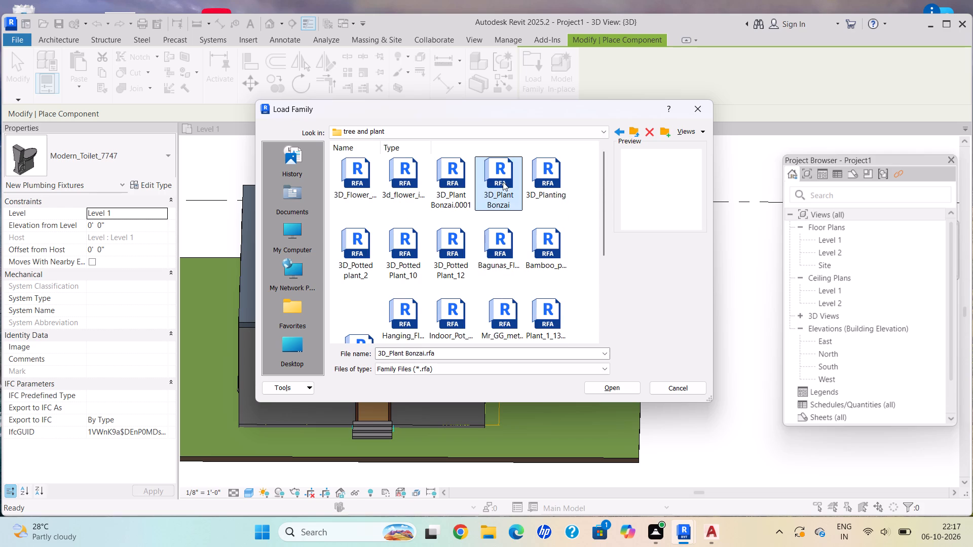
{"action": "left_click", "coordinate": [541, 186]}
{"action": "left_click", "coordinate": [558, 269]}
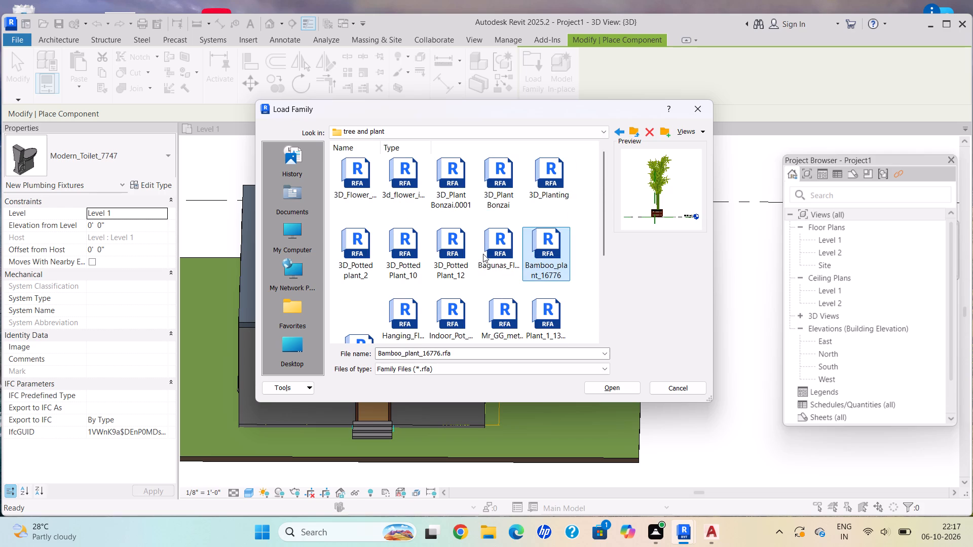
{"action": "left_click", "coordinate": [498, 247]}
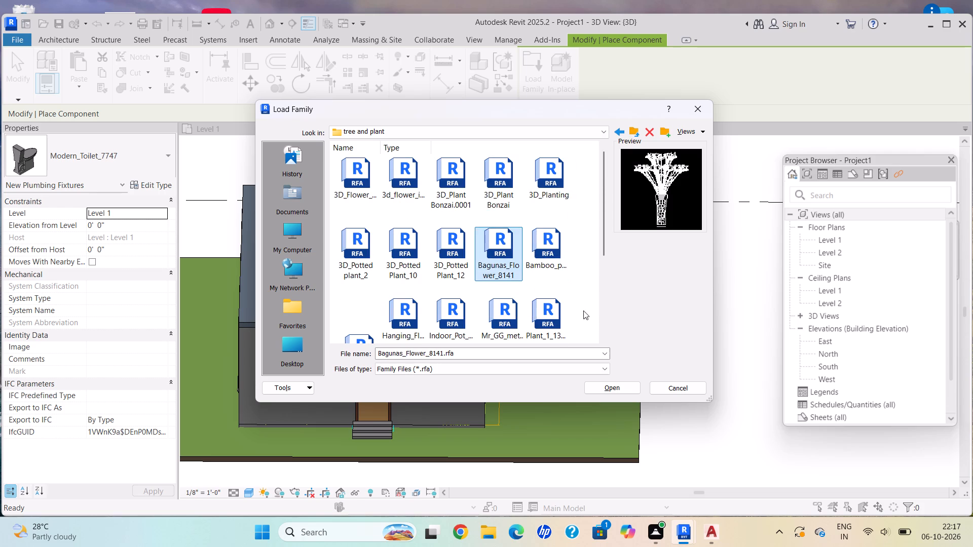
{"action": "left_click", "coordinate": [611, 384]}
{"action": "scroll", "coordinate": [563, 356], "scroll_direction": "down", "scroll_amount": 2}
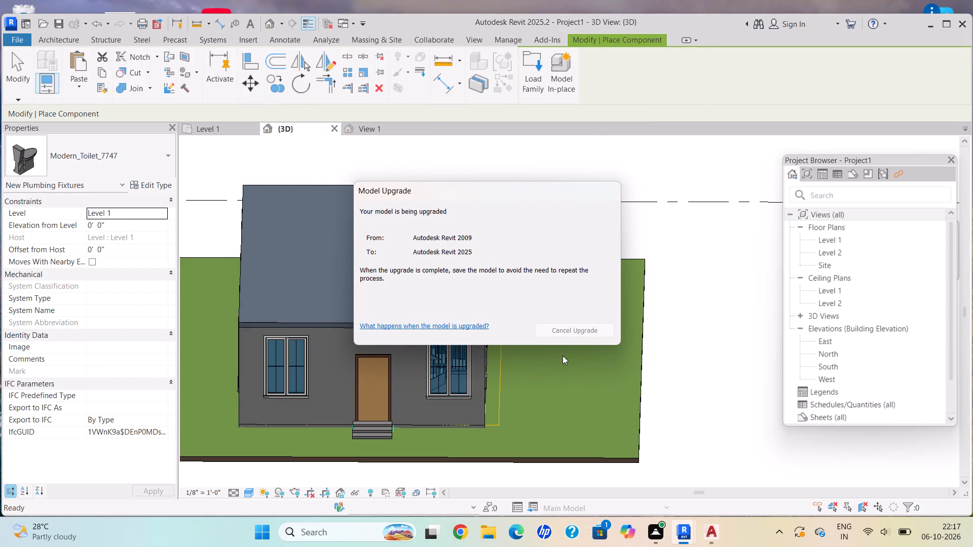
{"action": "scroll", "coordinate": [563, 356], "scroll_direction": "down", "scroll_amount": 2}
{"action": "scroll", "coordinate": [517, 397], "scroll_direction": "up", "scroll_amount": 2}
{"action": "scroll", "coordinate": [479, 405], "scroll_direction": "down", "scroll_amount": 1}
{"action": "scroll", "coordinate": [479, 405], "scroll_direction": "up", "scroll_amount": 4}
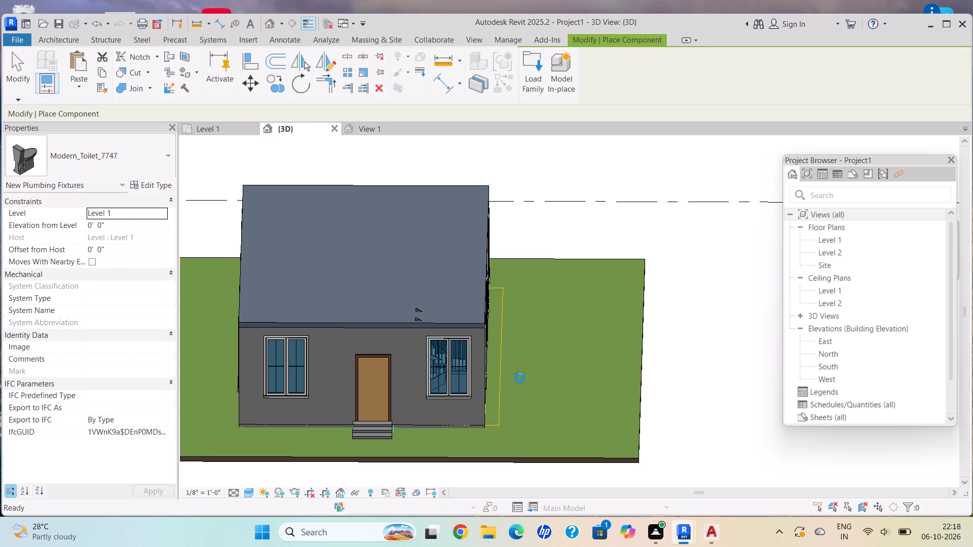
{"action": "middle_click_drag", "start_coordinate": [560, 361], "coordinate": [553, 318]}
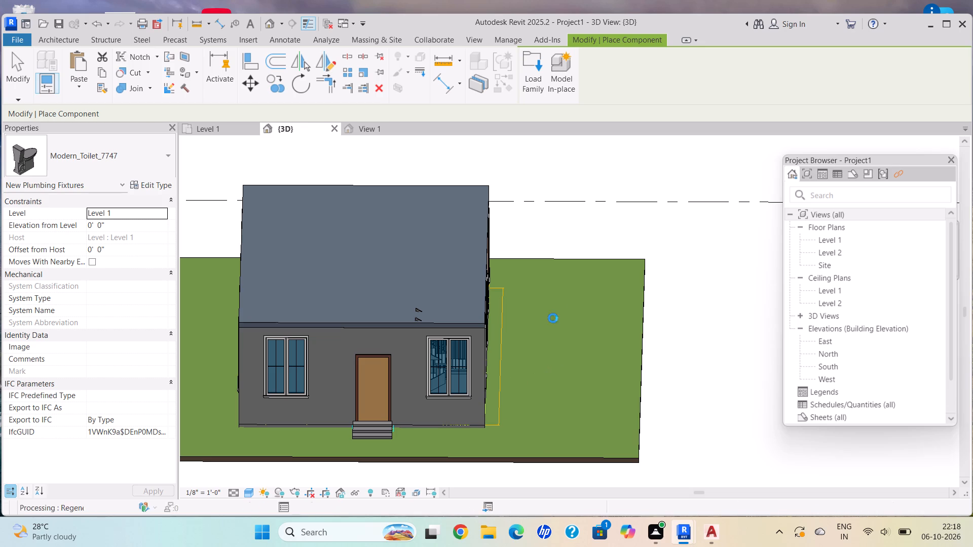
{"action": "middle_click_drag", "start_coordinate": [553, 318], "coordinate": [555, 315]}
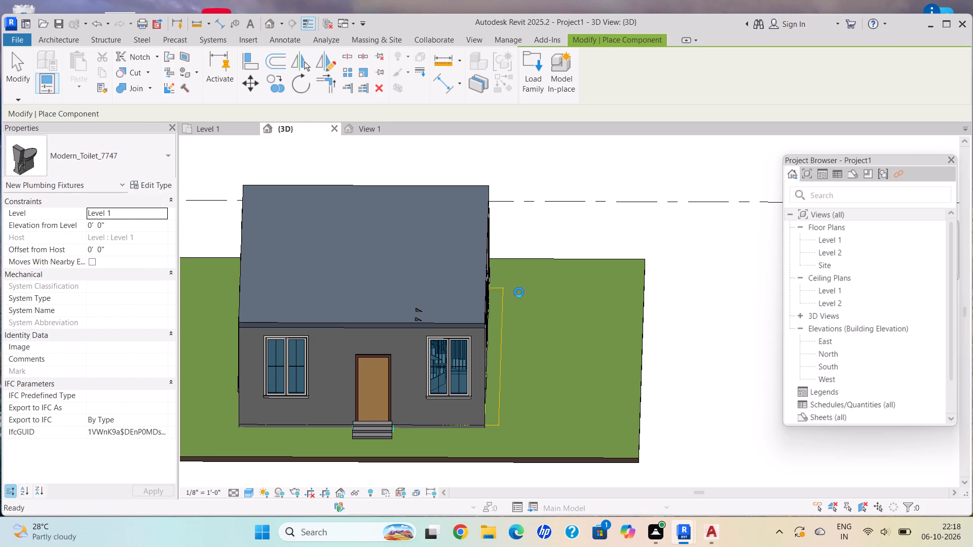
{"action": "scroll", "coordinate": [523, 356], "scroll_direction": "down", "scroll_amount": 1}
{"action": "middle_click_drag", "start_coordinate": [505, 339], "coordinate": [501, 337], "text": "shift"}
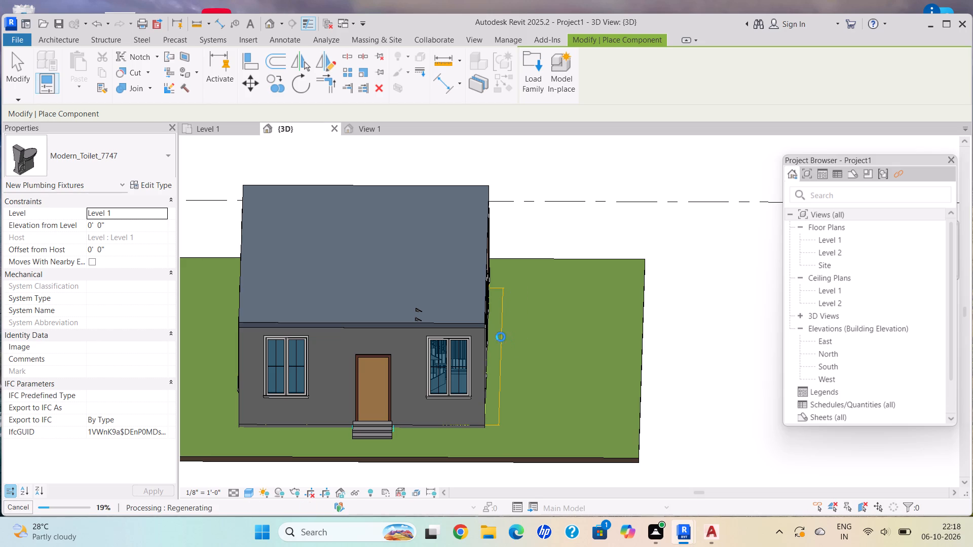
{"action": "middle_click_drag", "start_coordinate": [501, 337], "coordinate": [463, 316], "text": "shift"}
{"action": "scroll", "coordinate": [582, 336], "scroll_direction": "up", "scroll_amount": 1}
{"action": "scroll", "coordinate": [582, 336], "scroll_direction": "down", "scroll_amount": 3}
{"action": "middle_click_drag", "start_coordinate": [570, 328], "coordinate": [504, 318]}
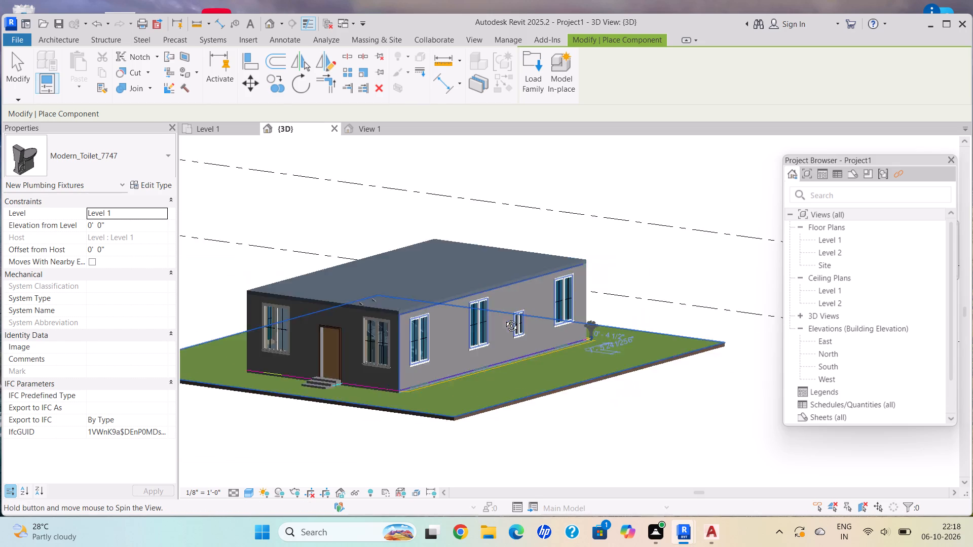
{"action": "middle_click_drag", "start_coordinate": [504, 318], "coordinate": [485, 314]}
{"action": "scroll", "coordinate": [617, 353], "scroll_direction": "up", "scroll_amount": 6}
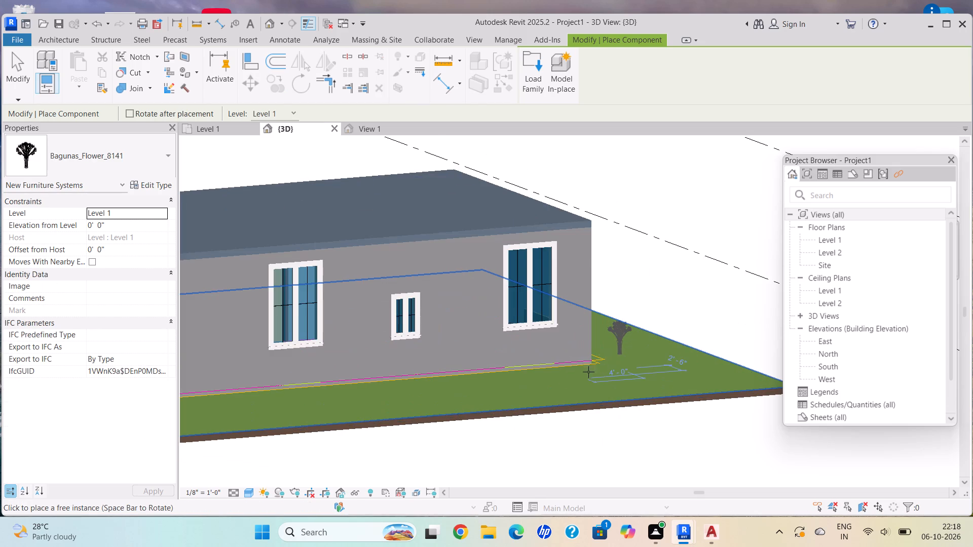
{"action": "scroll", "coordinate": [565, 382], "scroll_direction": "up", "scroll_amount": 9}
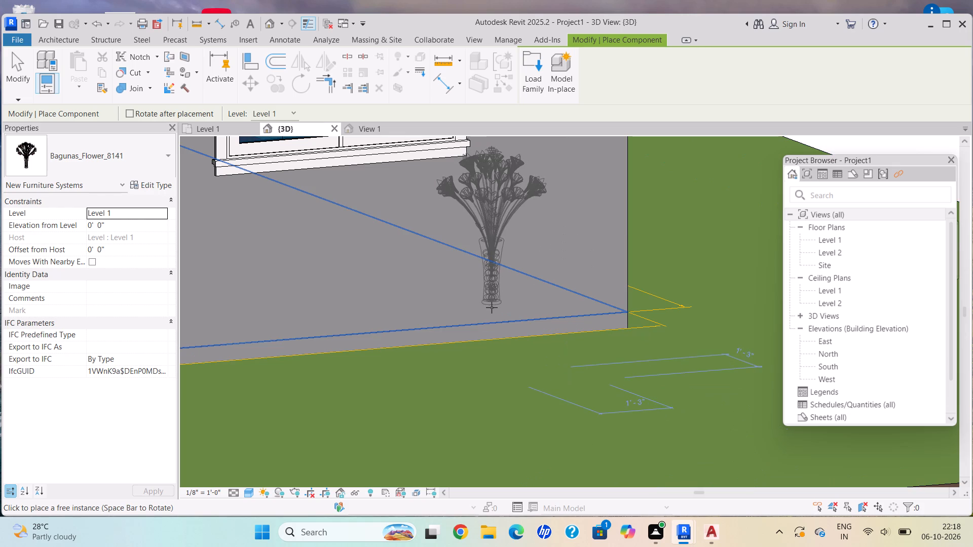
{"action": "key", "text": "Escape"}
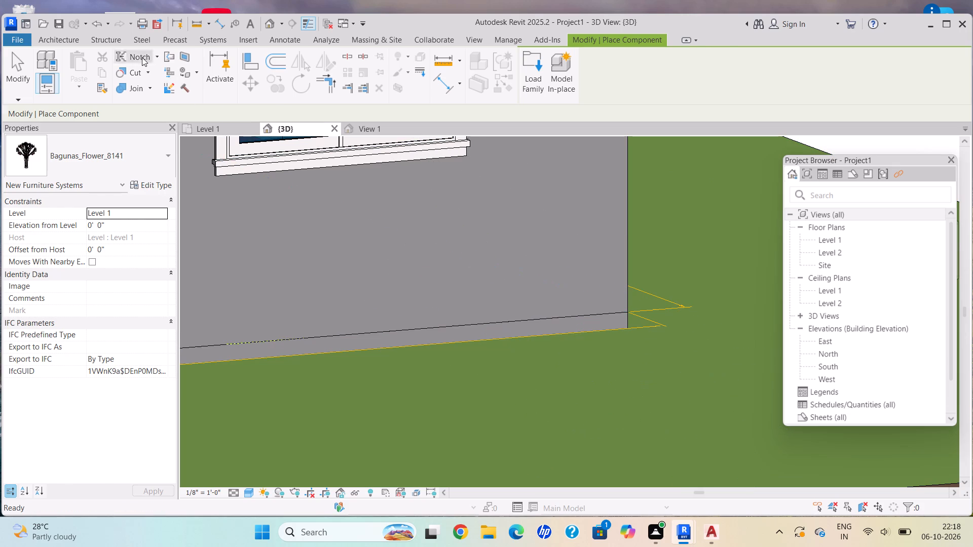
Restart component placement and examine the previews of Potted_Plant_3D_8180, Plant_8135 and neighbouring families in the tree and plant folder.
{"action": "left_click", "coordinate": [138, 85]}
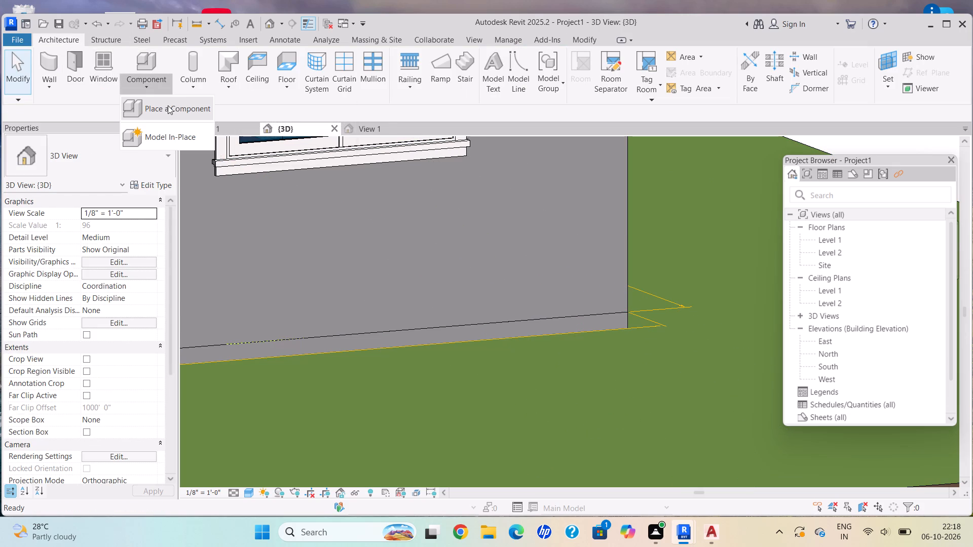
{"action": "left_click", "coordinate": [165, 106]}
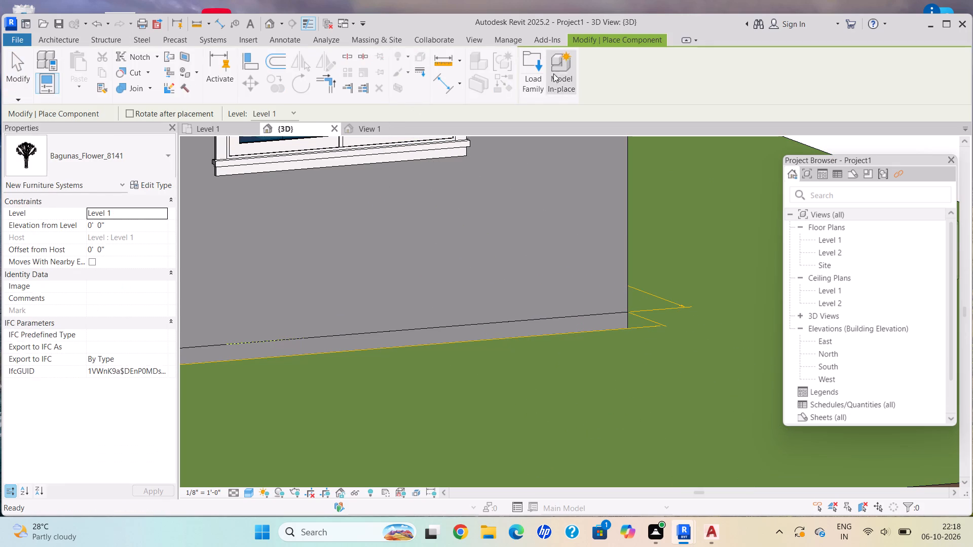
{"action": "left_click", "coordinate": [541, 94]}
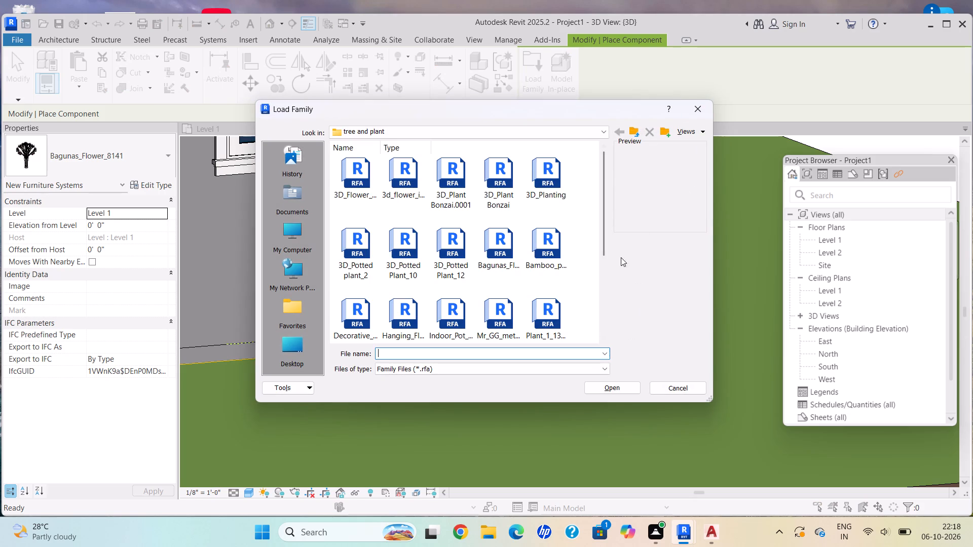
{"action": "scroll", "coordinate": [574, 302], "scroll_direction": "up", "scroll_amount": 1}
{"action": "scroll", "coordinate": [576, 304], "scroll_direction": "down", "scroll_amount": 4}
{"action": "left_click", "coordinate": [564, 243]}
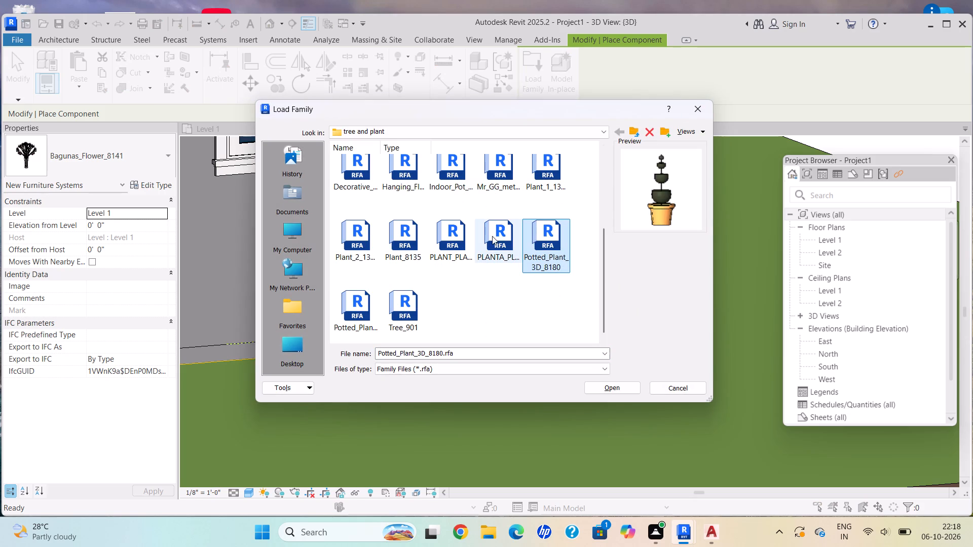
{"action": "left_click", "coordinate": [490, 239]}
{"action": "left_click", "coordinate": [467, 242]}
{"action": "left_click", "coordinate": [426, 242]}
{"action": "left_click", "coordinate": [368, 242]}
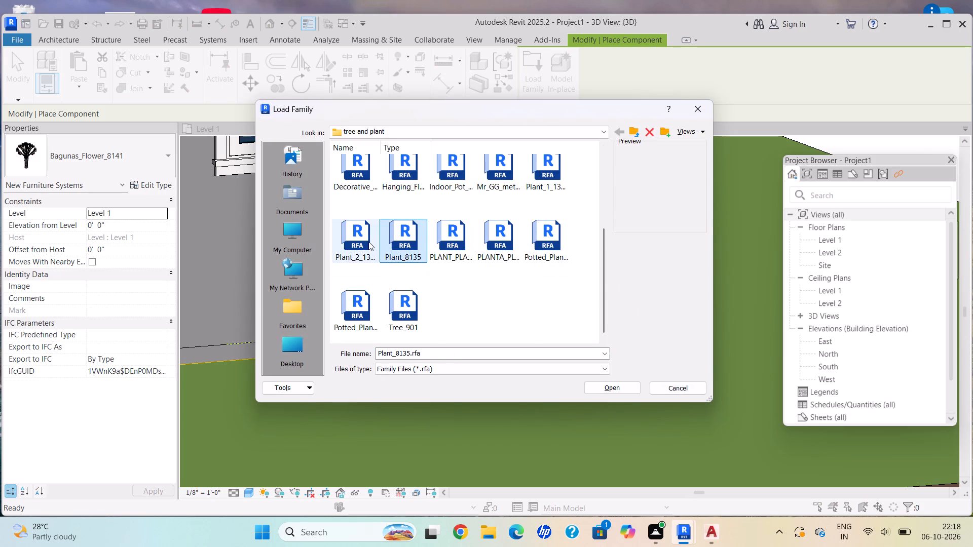
{"action": "scroll", "coordinate": [458, 195], "scroll_direction": "down", "scroll_amount": 1}
{"action": "scroll", "coordinate": [460, 192], "scroll_direction": "up", "scroll_amount": 5}
Examine the previews of the Bagunas flower, bamboo, 3D_Planting, bonsai, lily, 3D potted plant and Plant_1_13792 families.
{"action": "left_click", "coordinate": [451, 251]}
{"action": "left_click", "coordinate": [476, 240]}
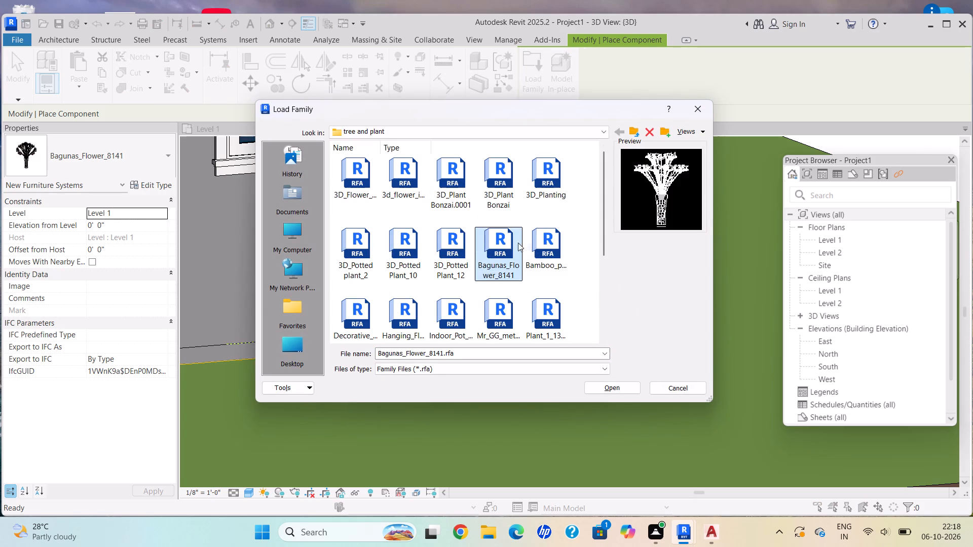
{"action": "left_click", "coordinate": [559, 245]}
{"action": "left_click", "coordinate": [550, 179]}
{"action": "left_click", "coordinate": [503, 168]}
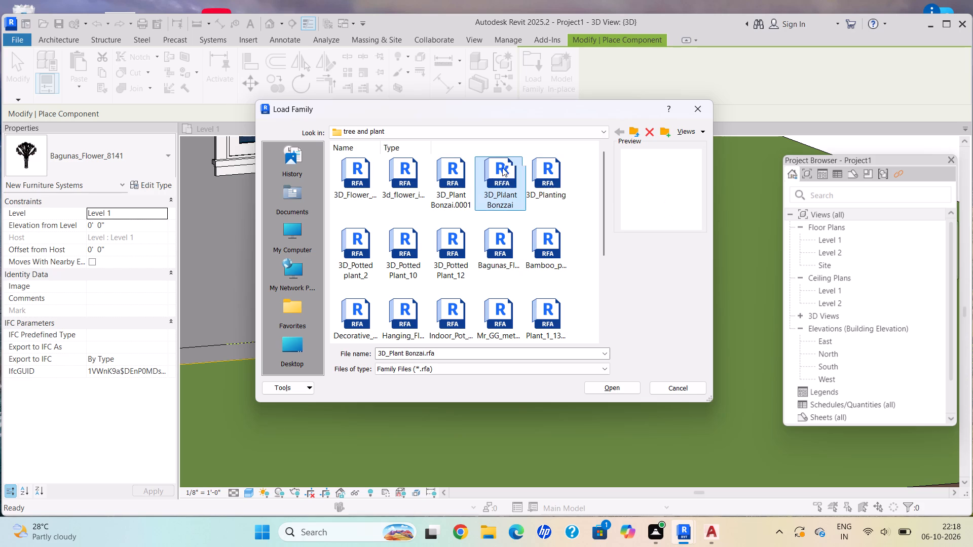
{"action": "left_click_drag", "start_coordinate": [437, 173], "coordinate": [443, 173]}
{"action": "left_click", "coordinate": [414, 177]}
{"action": "left_click", "coordinate": [362, 181]}
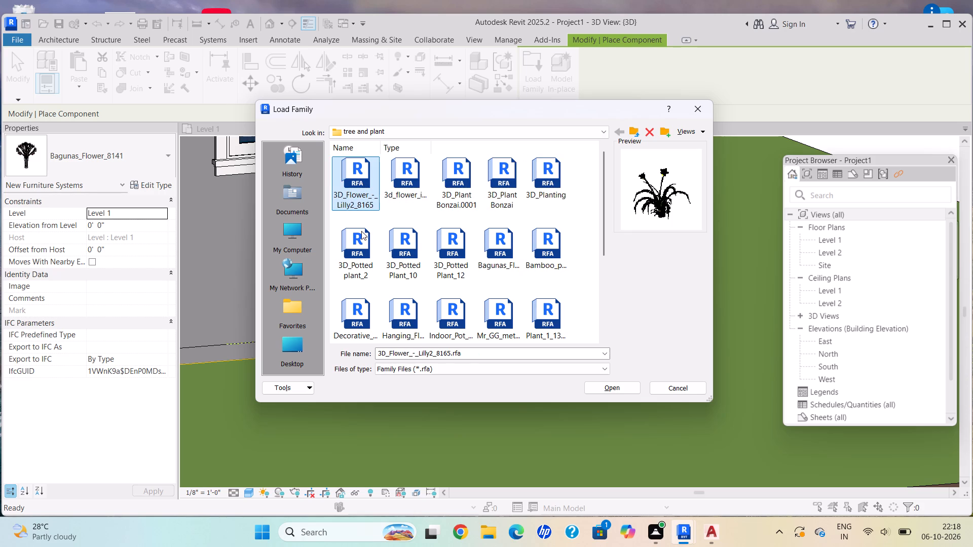
{"action": "left_click_drag", "start_coordinate": [339, 249], "coordinate": [350, 253]}
{"action": "left_click", "coordinate": [391, 263]}
{"action": "left_click", "coordinate": [555, 180]}
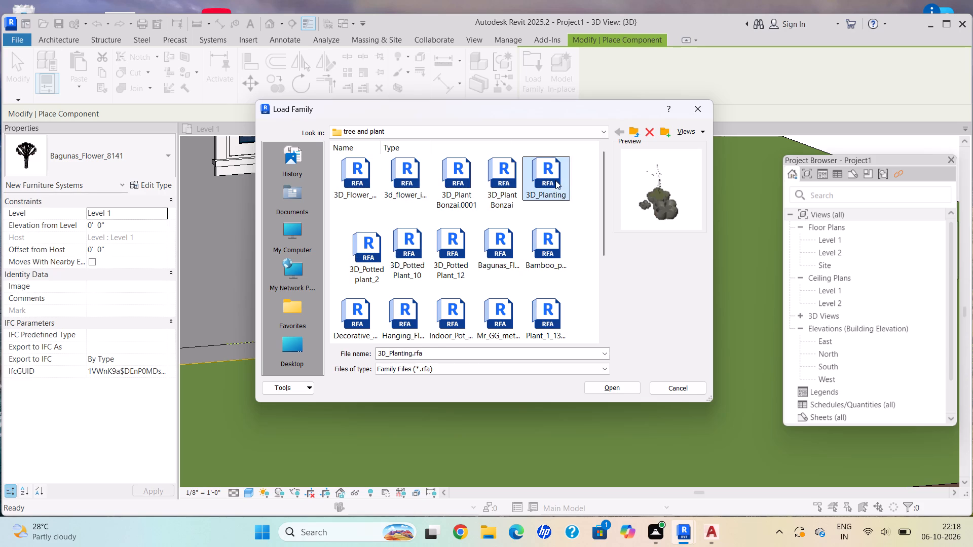
{"action": "left_click", "coordinate": [548, 263]}
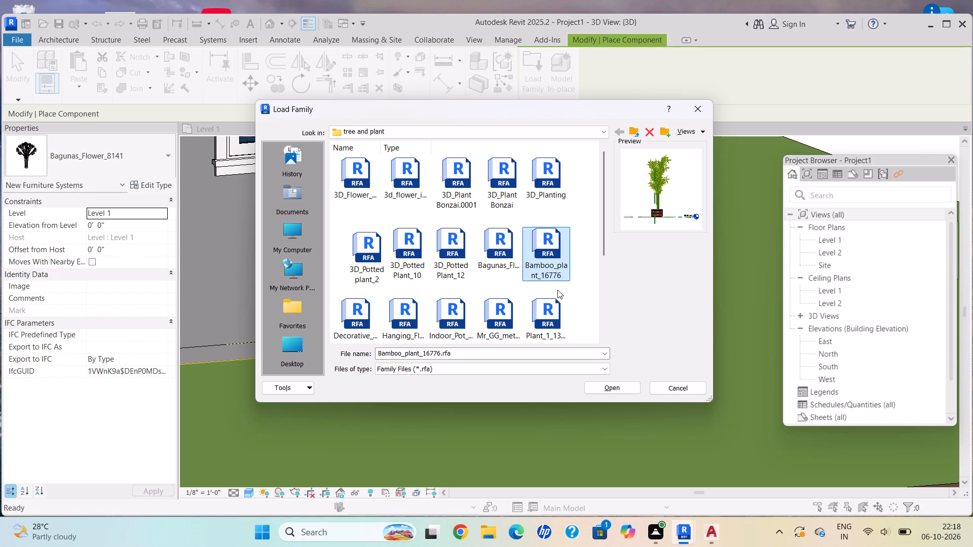
{"action": "left_click", "coordinate": [540, 312]}
Examine the previews of Indoor_Pot_with_Plant_Options_11066, Potted_Plant_3D_8180, Plant_8135, Hanging_Flower_Basket_13453 and neighbouring families.
{"action": "scroll", "coordinate": [506, 268], "scroll_direction": "down", "scroll_amount": 2}
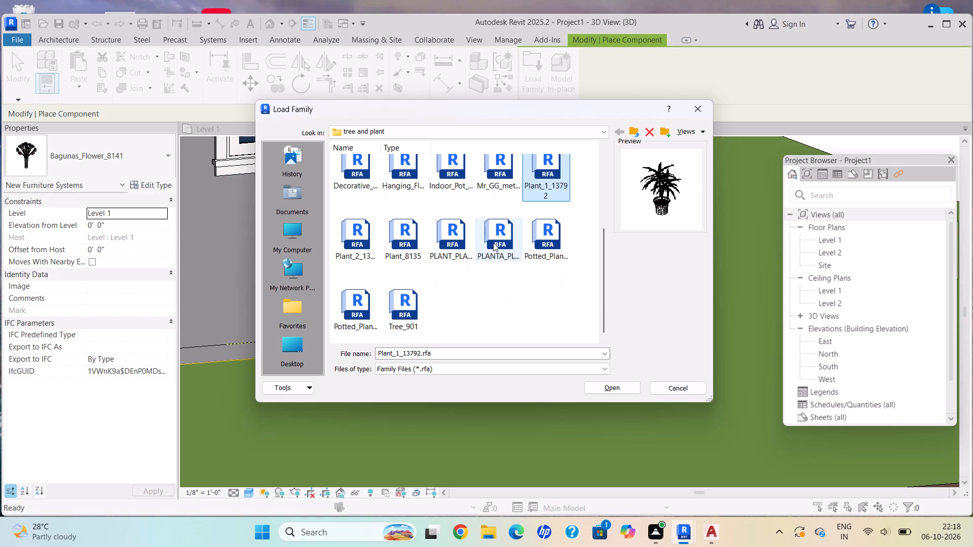
{"action": "left_click", "coordinate": [507, 241]}
{"action": "scroll", "coordinate": [507, 242], "scroll_direction": "up", "scroll_amount": 5}
{"action": "scroll", "coordinate": [507, 242], "scroll_direction": "down", "scroll_amount": 1}
{"action": "left_click", "coordinate": [454, 201]}
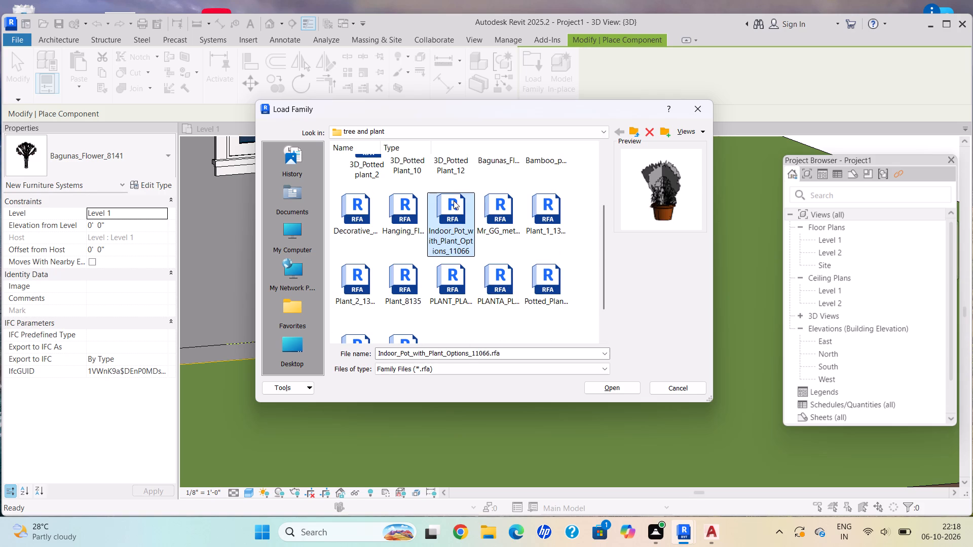
{"action": "left_click", "coordinate": [493, 214]}
{"action": "left_click", "coordinate": [556, 205]}
{"action": "left_click_drag", "start_coordinate": [550, 287], "coordinate": [556, 288]}
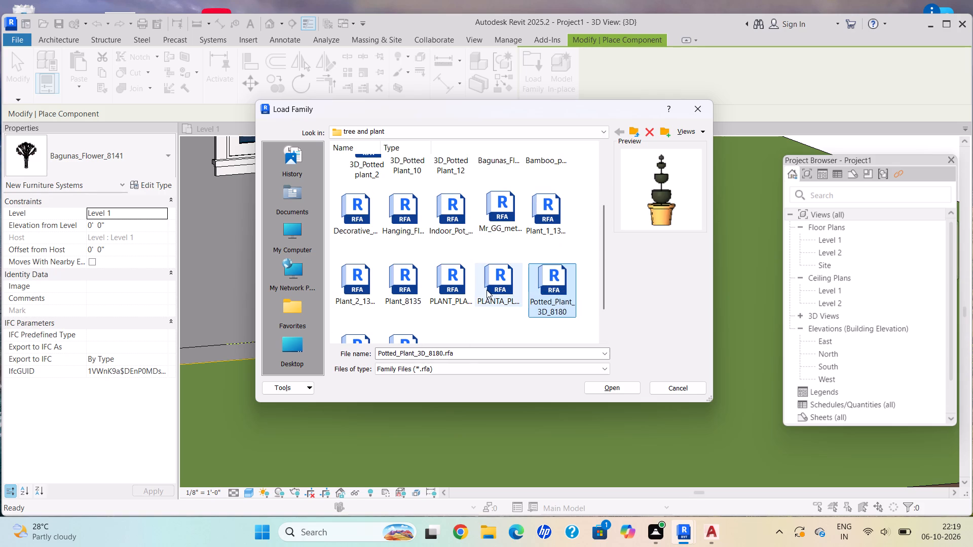
{"action": "left_click_drag", "start_coordinate": [485, 290], "coordinate": [488, 285]}
{"action": "left_click", "coordinate": [451, 301]}
{"action": "left_click", "coordinate": [413, 287]}
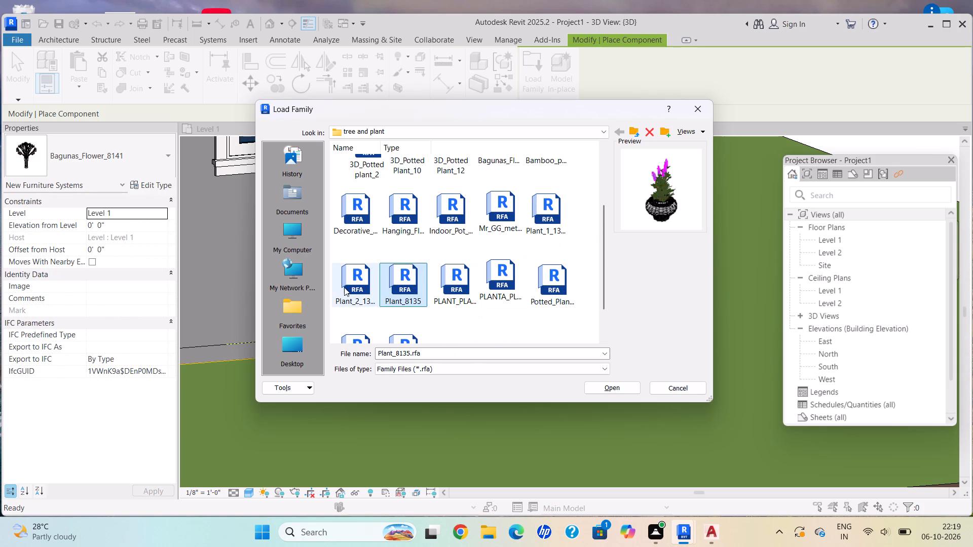
{"action": "left_click", "coordinate": [344, 287]}
{"action": "left_click", "coordinate": [331, 223]}
{"action": "left_click", "coordinate": [358, 215]}
{"action": "left_click", "coordinate": [385, 218]}
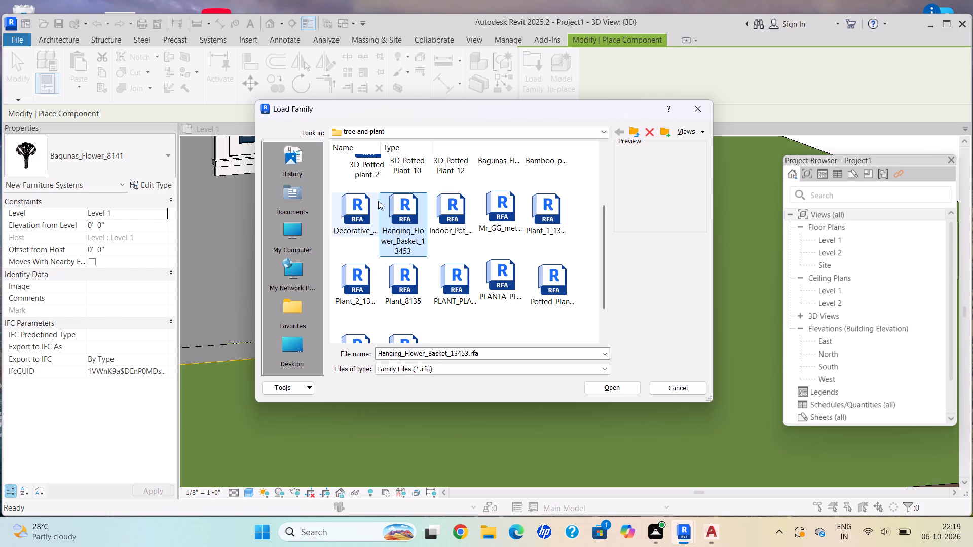
Compare the lily, indoor/outdoor flower, 3D_Planting and bonsai previews, and load the 3D_Flower_-_Lilly2_8165 family into the project.
{"action": "scroll", "coordinate": [378, 201], "scroll_direction": "up", "scroll_amount": 1}
{"action": "scroll", "coordinate": [378, 201], "scroll_direction": "down", "scroll_amount": 1}
{"action": "scroll", "coordinate": [378, 201], "scroll_direction": "up", "scroll_amount": 5}
{"action": "left_click", "coordinate": [358, 181]}
{"action": "left_click", "coordinate": [404, 181]}
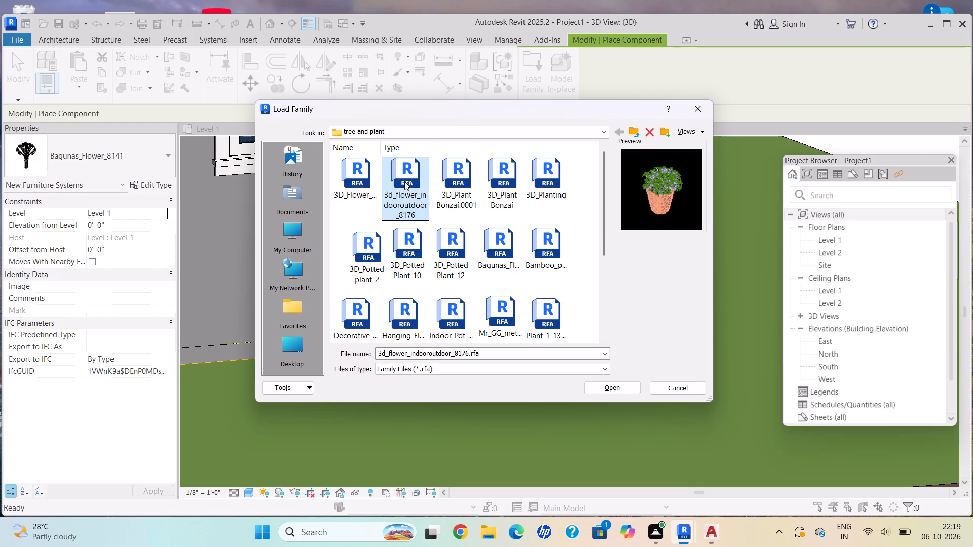
{"action": "left_click", "coordinate": [350, 189]}
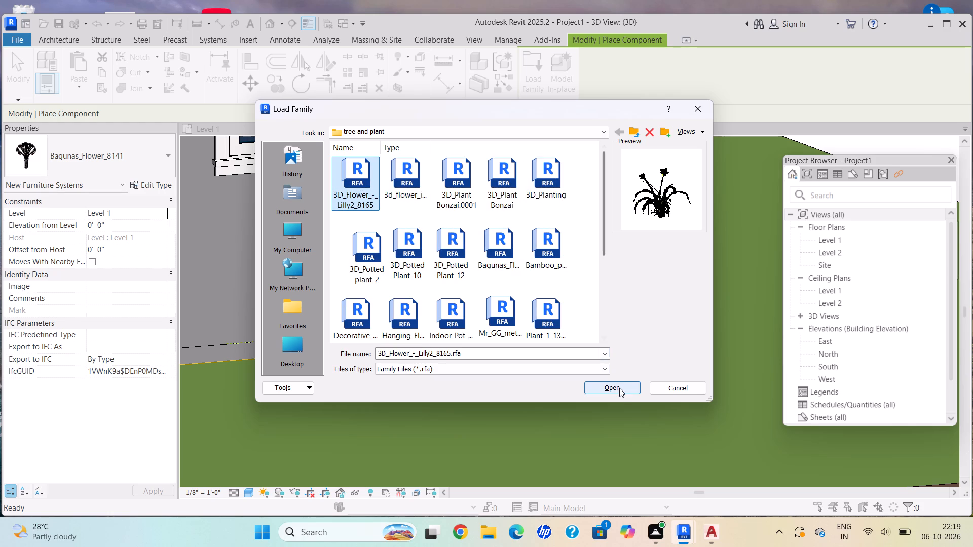
{"action": "left_click", "coordinate": [534, 191]}
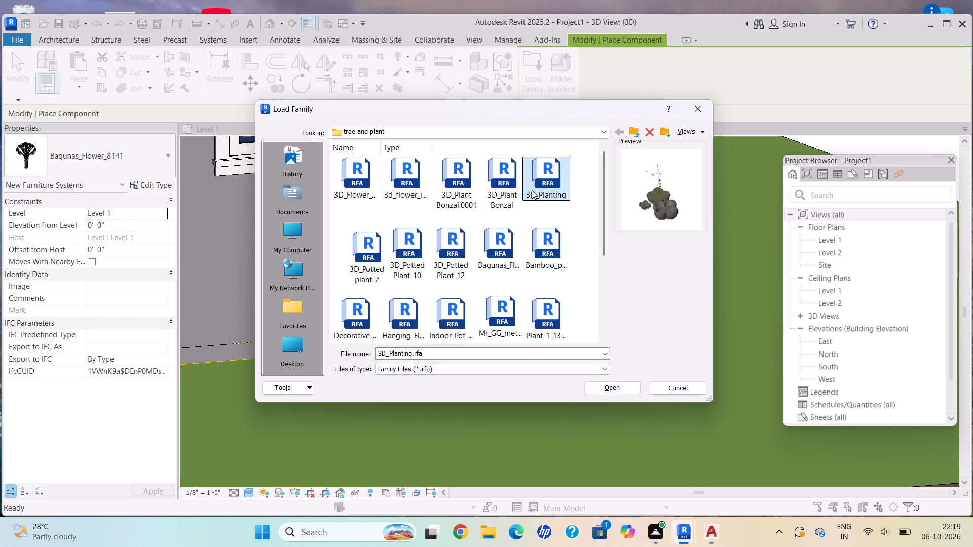
{"action": "left_click", "coordinate": [501, 182]}
{"action": "left_click", "coordinate": [443, 180]}
{"action": "left_click", "coordinate": [413, 176]}
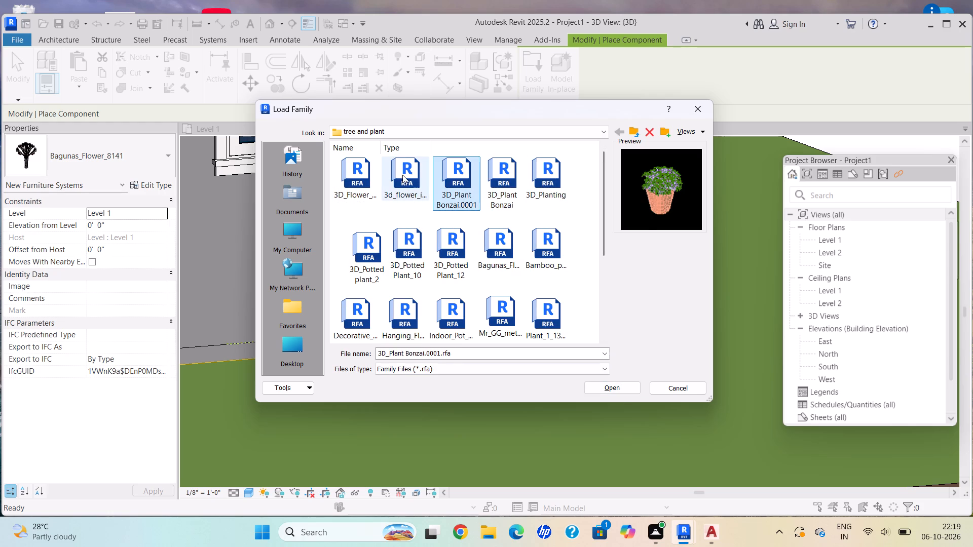
{"action": "left_click", "coordinate": [343, 177]}
{"action": "left_click", "coordinate": [618, 387]}
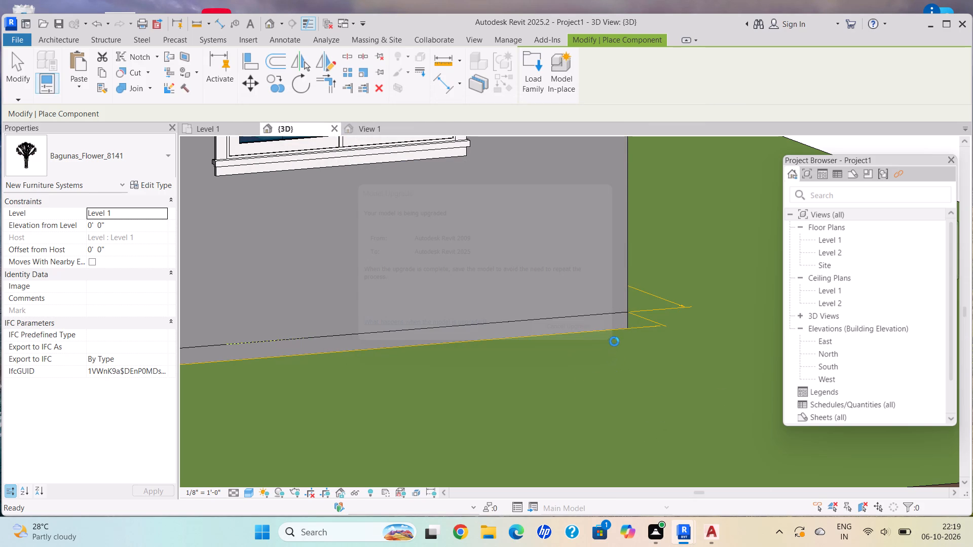
Place one 3D_Flower_-_Lilly2_8165 plant on the grass close to the house's front corner, left of the entrance door, and end placement.
{"action": "scroll", "coordinate": [485, 377], "scroll_direction": "down", "scroll_amount": 7}
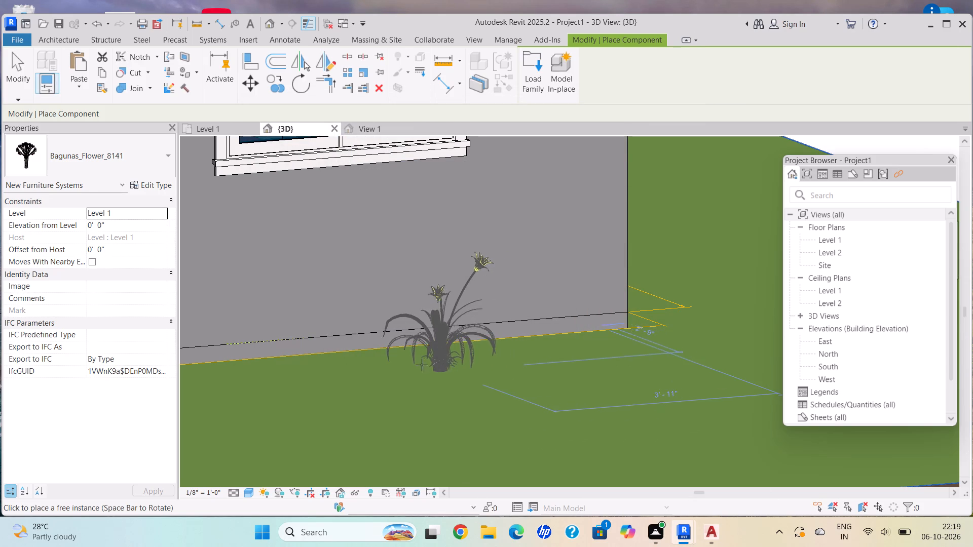
{"action": "scroll", "coordinate": [414, 363], "scroll_direction": "down", "scroll_amount": 9}
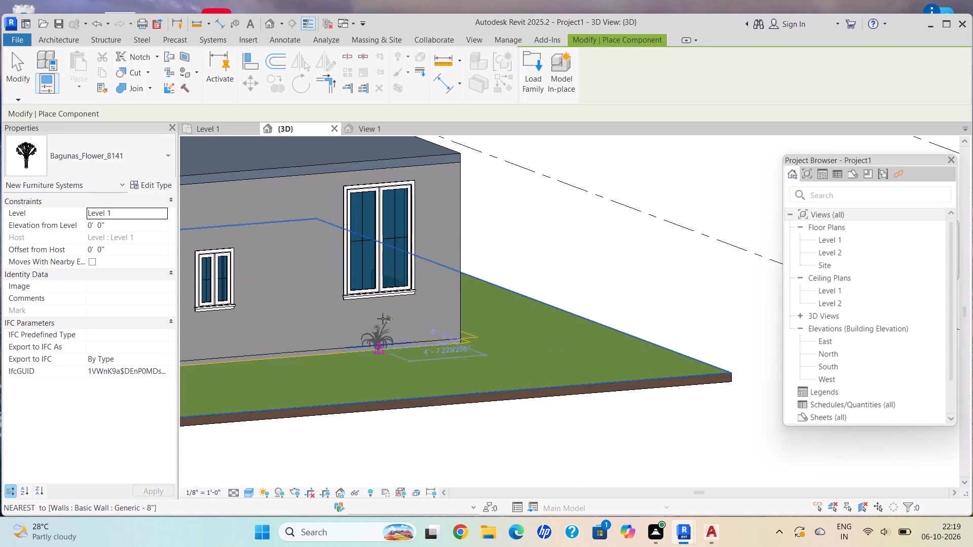
{"action": "middle_click_drag", "start_coordinate": [368, 293], "coordinate": [560, 335], "text": "shift"}
{"action": "scroll", "coordinate": [330, 389], "scroll_direction": "down", "scroll_amount": 5}
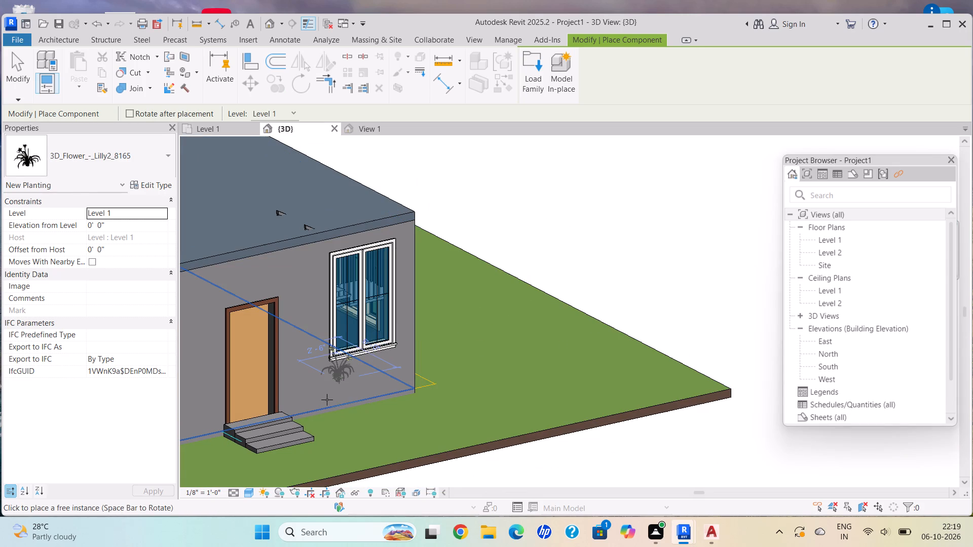
{"action": "scroll", "coordinate": [327, 400], "scroll_direction": "down", "scroll_amount": 3}
{"action": "middle_click_drag", "start_coordinate": [314, 397], "coordinate": [303, 414], "text": "shift"}
{"action": "middle_click_drag", "start_coordinate": [393, 337], "coordinate": [394, 337]}
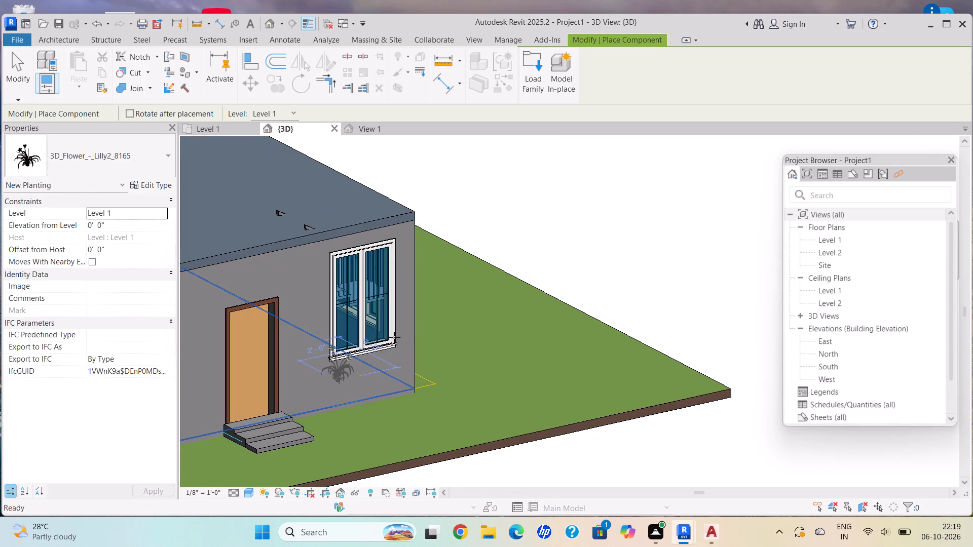
{"action": "middle_click_drag", "start_coordinate": [394, 337], "coordinate": [521, 288]}
{"action": "scroll", "coordinate": [490, 355], "scroll_direction": "up", "scroll_amount": 1}
{"action": "scroll", "coordinate": [490, 358], "scroll_direction": "down", "scroll_amount": 4}
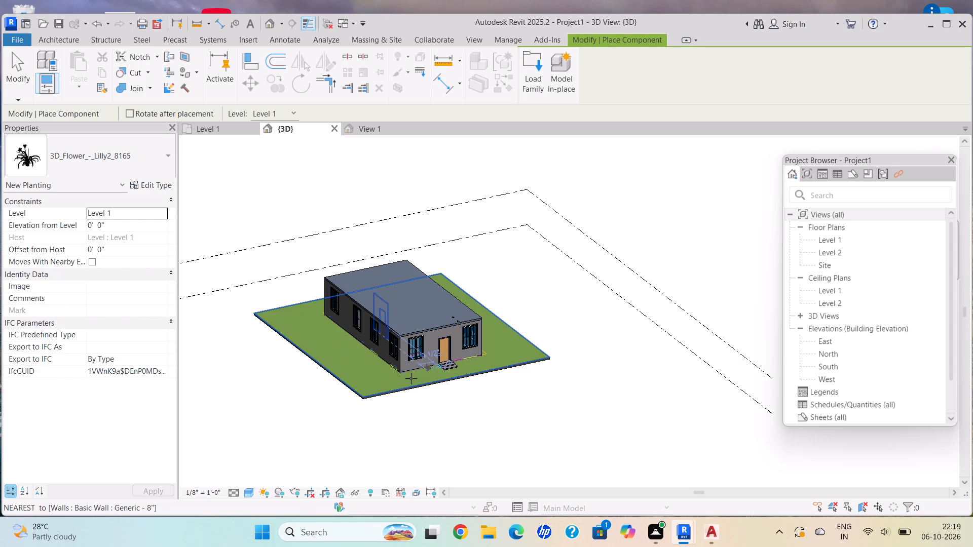
{"action": "scroll", "coordinate": [411, 378], "scroll_direction": "up", "scroll_amount": 12}
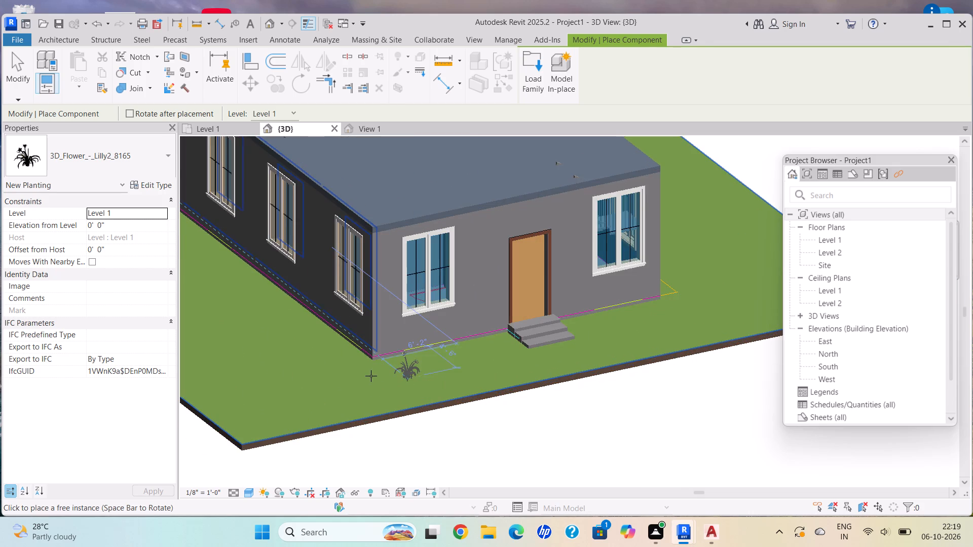
{"action": "scroll", "coordinate": [371, 376], "scroll_direction": "down", "scroll_amount": 1}
{"action": "scroll", "coordinate": [371, 376], "scroll_direction": "up", "scroll_amount": 10}
{"action": "scroll", "coordinate": [381, 352], "scroll_direction": "down", "scroll_amount": 1}
{"action": "scroll", "coordinate": [381, 352], "scroll_direction": "up", "scroll_amount": 2}
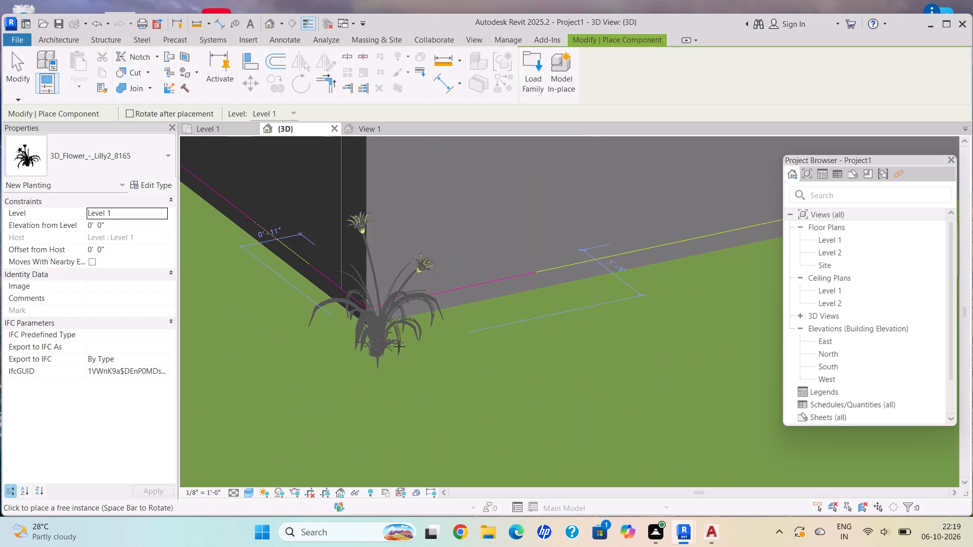
{"action": "left_click", "coordinate": [398, 347]}
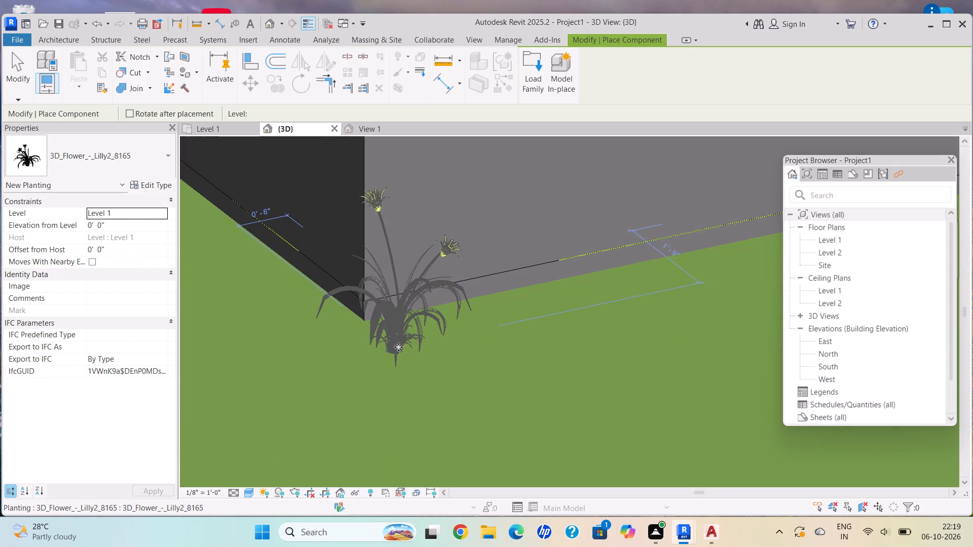
{"action": "scroll", "coordinate": [493, 359], "scroll_direction": "down", "scroll_amount": 9}
{"action": "scroll", "coordinate": [553, 377], "scroll_direction": "down", "scroll_amount": 1}
{"action": "scroll", "coordinate": [554, 382], "scroll_direction": "up", "scroll_amount": 1}
{"action": "scroll", "coordinate": [556, 384], "scroll_direction": "down", "scroll_amount": 6}
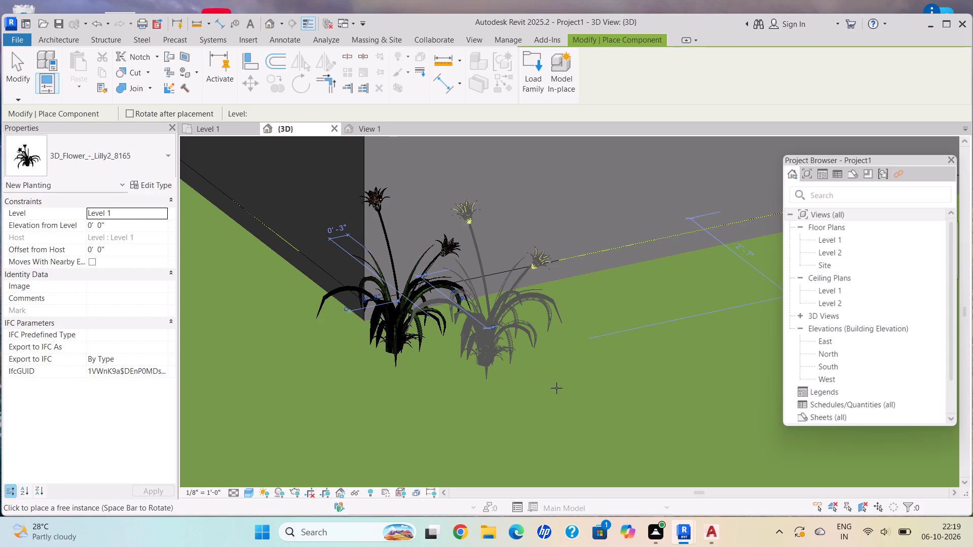
{"action": "scroll", "coordinate": [556, 388], "scroll_direction": "down", "scroll_amount": 15}
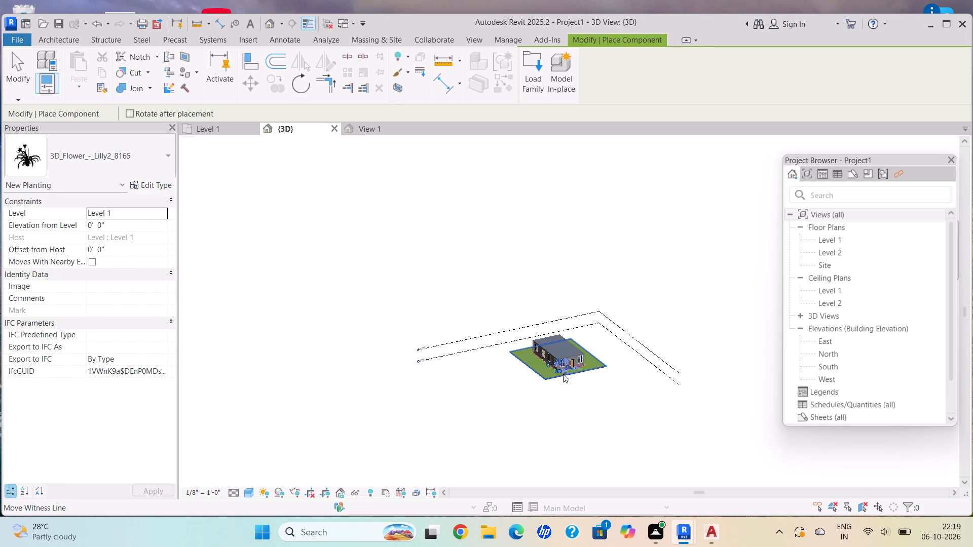
{"action": "middle_click_drag", "start_coordinate": [555, 353], "coordinate": [454, 348]}
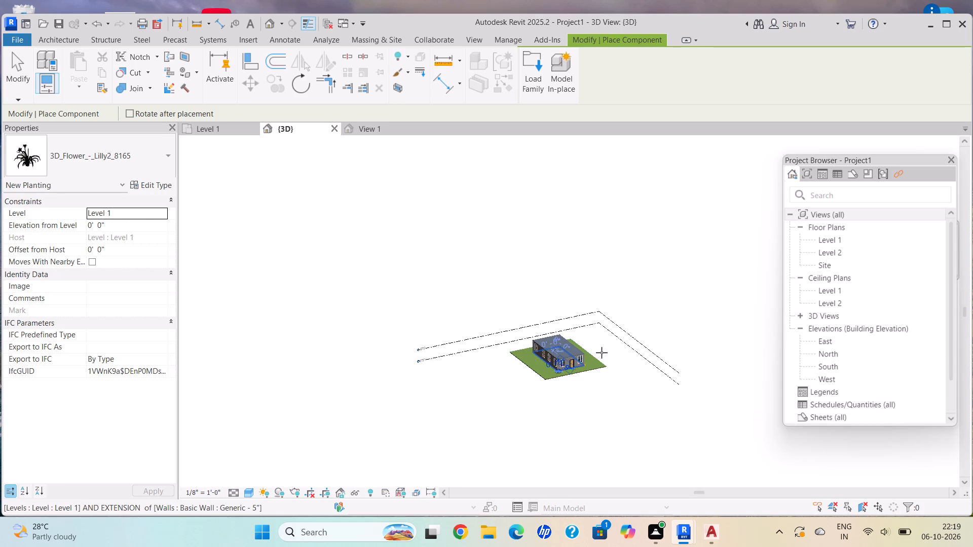
{"action": "scroll", "coordinate": [526, 383], "scroll_direction": "up", "scroll_amount": 4}
{"action": "scroll", "coordinate": [526, 383], "scroll_direction": "down", "scroll_amount": 1}
{"action": "scroll", "coordinate": [526, 383], "scroll_direction": "up", "scroll_amount": 4}
{"action": "key", "text": "Escape"}
{"action": "key", "text": "Escape"}
{"action": "key", "text": "Escape"}
{"action": "key", "text": "Escape"}
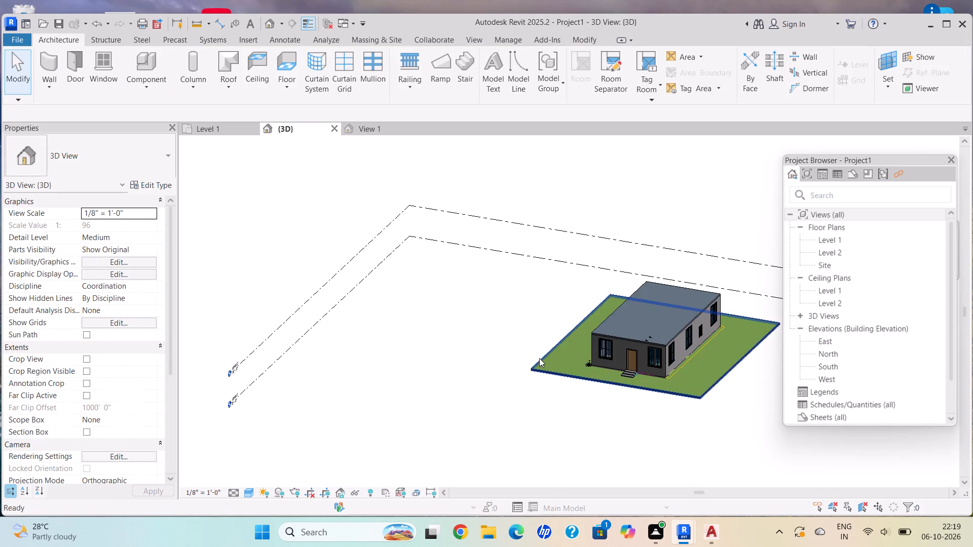
{"action": "key", "text": "Escape"}
Examine the house's entrance front, the lily plant at its corner, and the surrounding lawn in 3D.
{"action": "scroll", "coordinate": [643, 351], "scroll_direction": "up", "scroll_amount": 7}
{"action": "key", "text": "Escape"}
{"action": "scroll", "coordinate": [610, 387], "scroll_direction": "down", "scroll_amount": 1}
{"action": "middle_click_drag", "start_coordinate": [600, 336], "coordinate": [427, 328]}
{"action": "scroll", "coordinate": [378, 407], "scroll_direction": "up", "scroll_amount": 3}
{"action": "scroll", "coordinate": [378, 407], "scroll_direction": "down", "scroll_amount": 1}
{"action": "scroll", "coordinate": [378, 407], "scroll_direction": "up", "scroll_amount": 1}
{"action": "scroll", "coordinate": [378, 407], "scroll_direction": "down", "scroll_amount": 2}
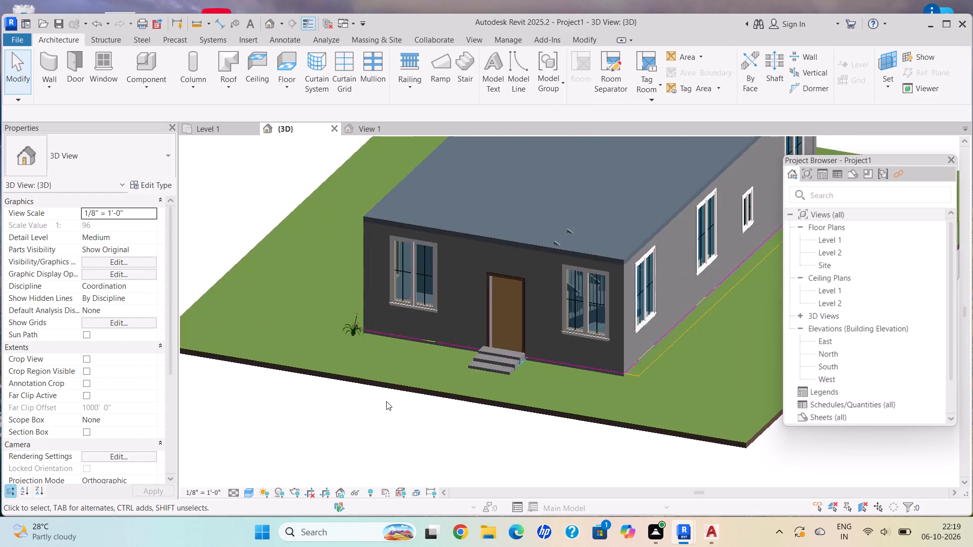
{"action": "scroll", "coordinate": [438, 368], "scroll_direction": "up", "scroll_amount": 10}
{"action": "scroll", "coordinate": [426, 340], "scroll_direction": "down", "scroll_amount": 6}
{"action": "middle_click_drag", "start_coordinate": [414, 350], "coordinate": [361, 371]}
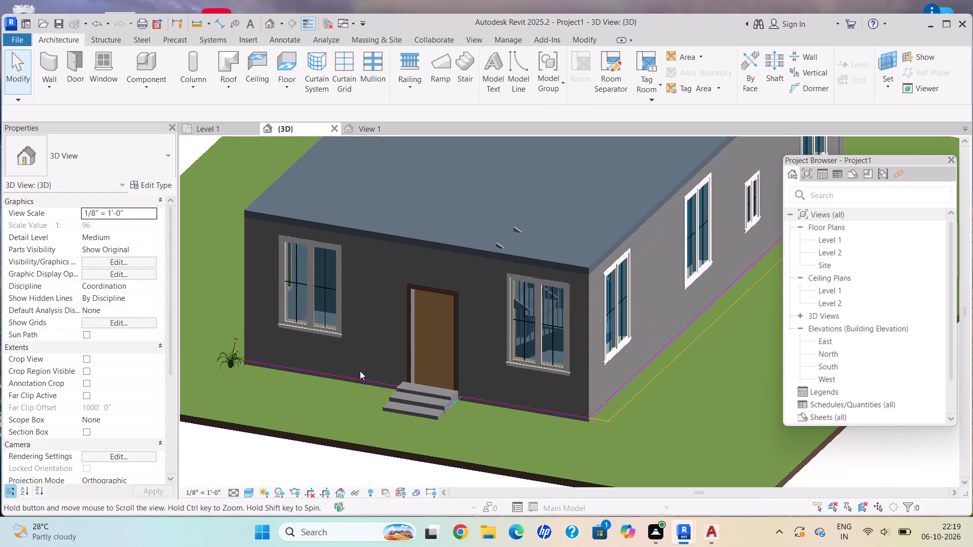
{"action": "scroll", "coordinate": [354, 369], "scroll_direction": "down", "scroll_amount": 4}
{"action": "middle_click_drag", "start_coordinate": [333, 394], "coordinate": [297, 459]}
{"action": "key", "text": "Escape"}
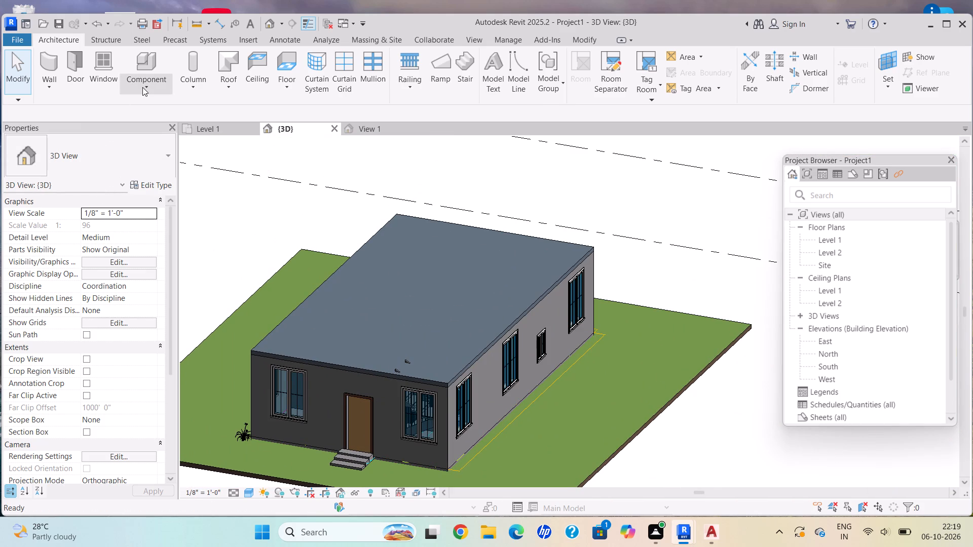
Reopen the tree and plant family folder for loading and compare the bonsai, 3D_Planting, Bamboo_plant_16776, Bagunas_Flower_8141 and Plant_1_13792 previews.
{"action": "left_click", "coordinate": [142, 87]}
{"action": "left_click", "coordinate": [204, 108]}
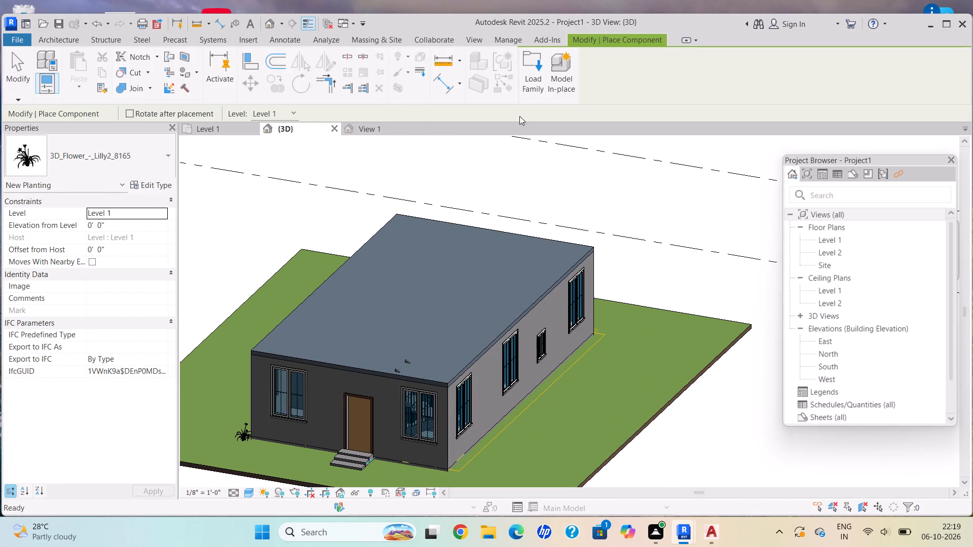
{"action": "left_click", "coordinate": [534, 85]}
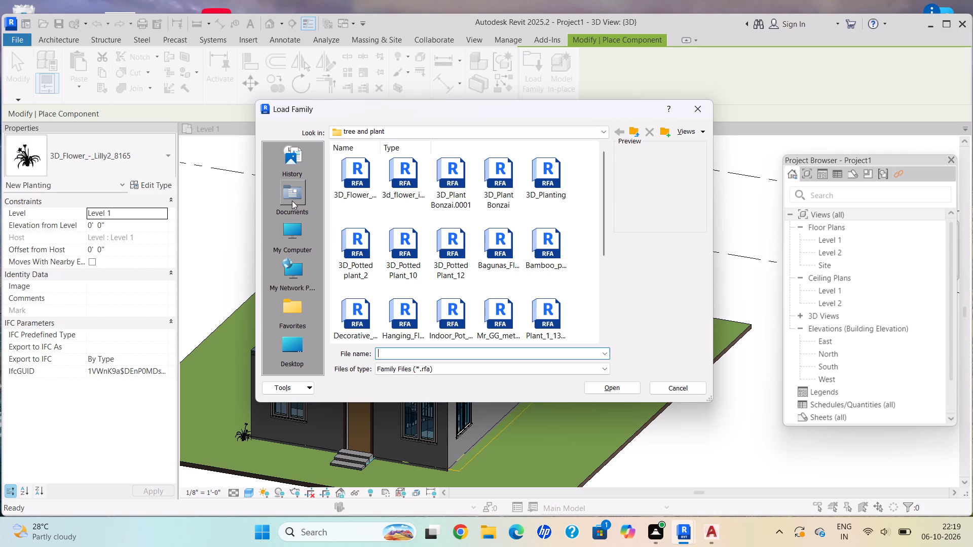
{"action": "double_click", "coordinate": [292, 201]}
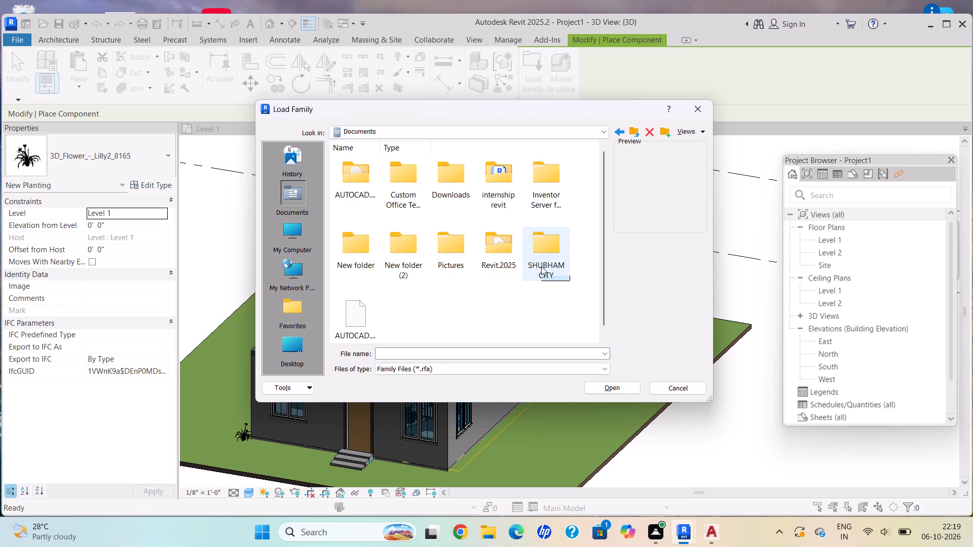
{"action": "double_click", "coordinate": [541, 266]}
{"action": "scroll", "coordinate": [554, 284], "scroll_direction": "down", "scroll_amount": 5}
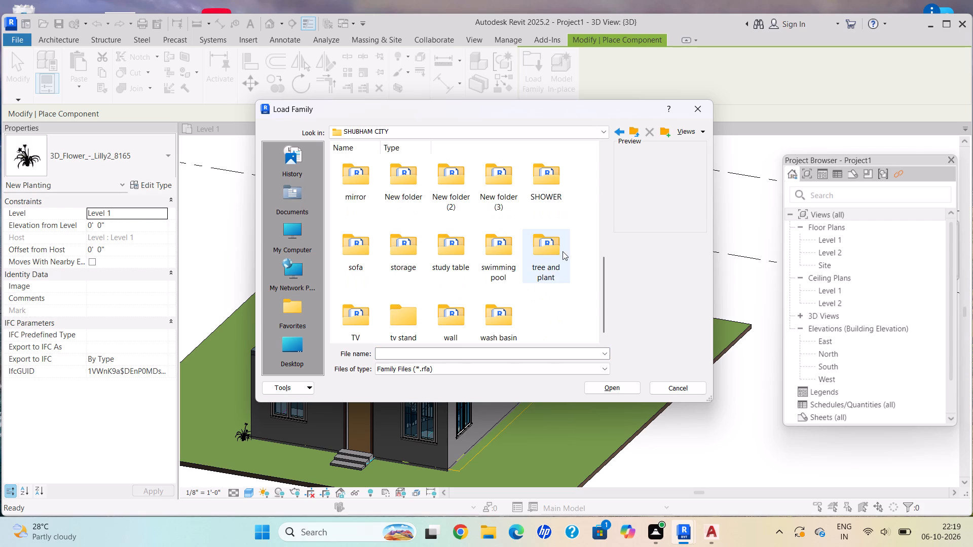
{"action": "double_click", "coordinate": [546, 254]}
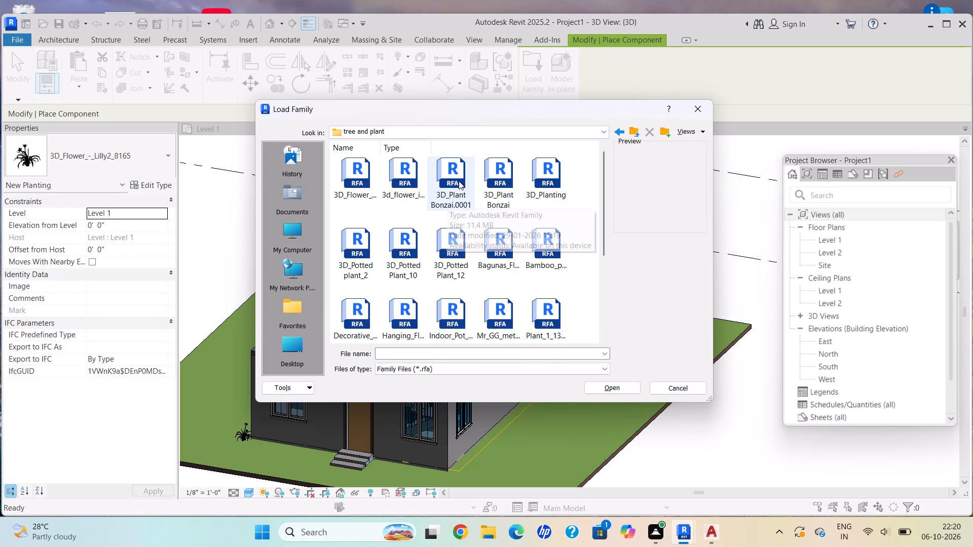
{"action": "left_click", "coordinate": [459, 181]}
{"action": "left_click", "coordinate": [444, 242]}
{"action": "left_click", "coordinate": [477, 181]}
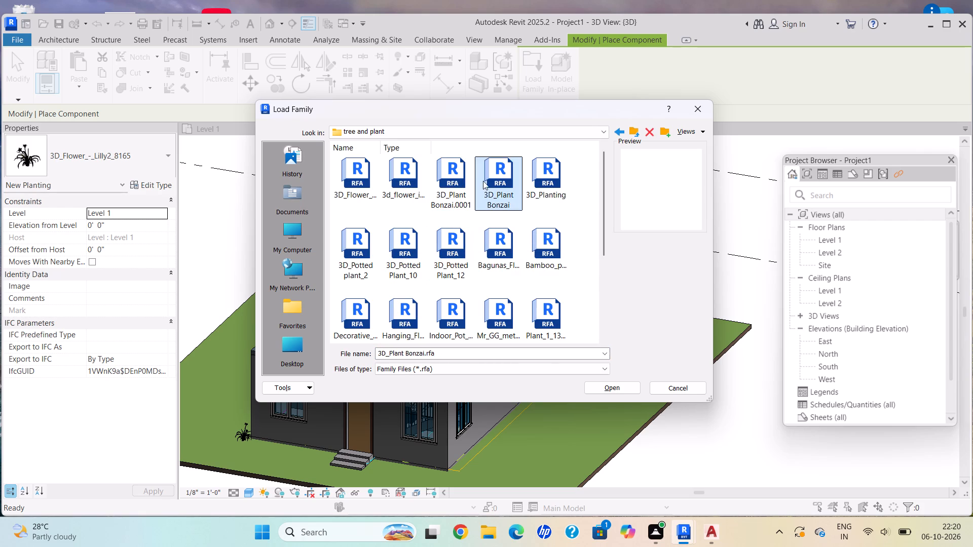
{"action": "left_click", "coordinate": [559, 189]}
{"action": "left_click", "coordinate": [536, 244]}
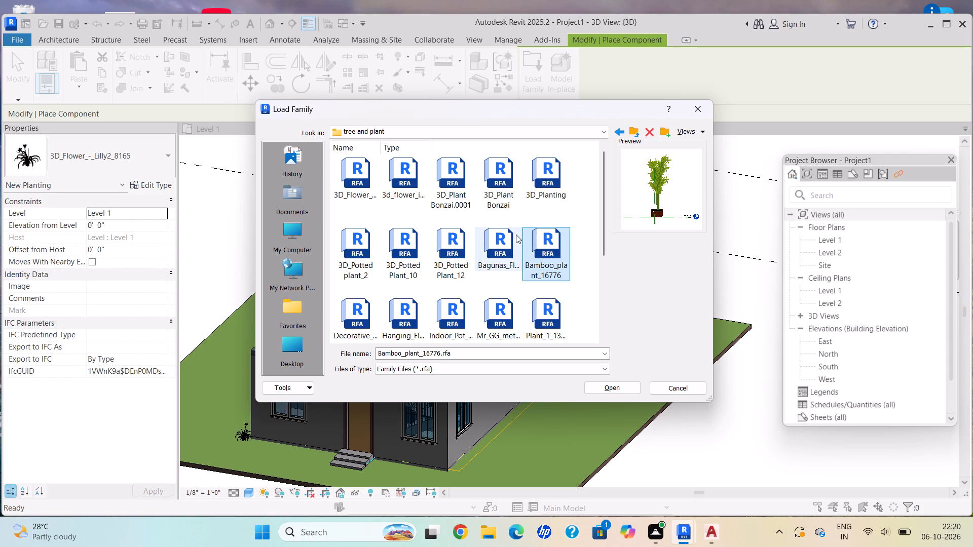
{"action": "left_click", "coordinate": [508, 233]}
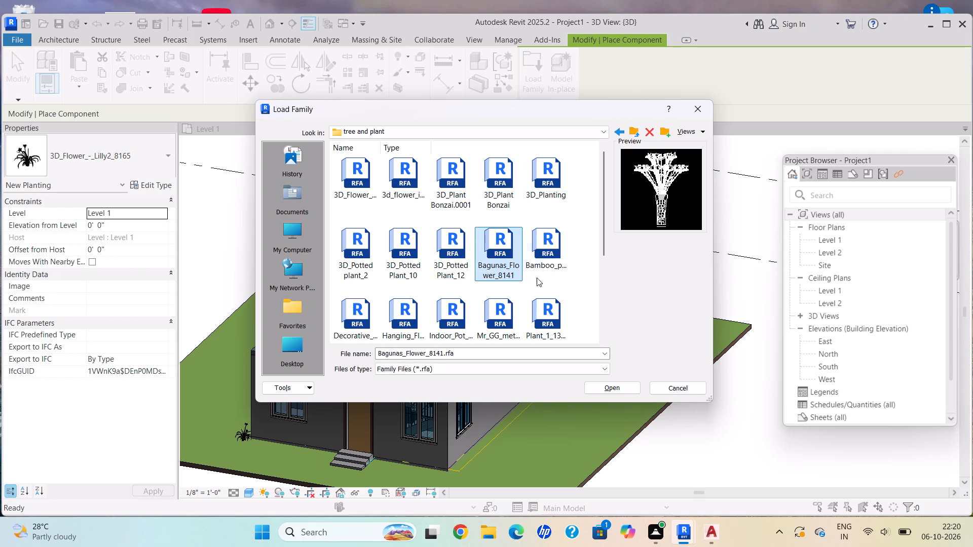
{"action": "left_click", "coordinate": [550, 308]}
Examine the previews of PLANTA_PLANT_13433, Plant_8135, Plant_2_13435, Tree_901 and Potted_Plant_8815.
{"action": "scroll", "coordinate": [525, 301], "scroll_direction": "down", "scroll_amount": 4}
{"action": "left_click", "coordinate": [496, 233]}
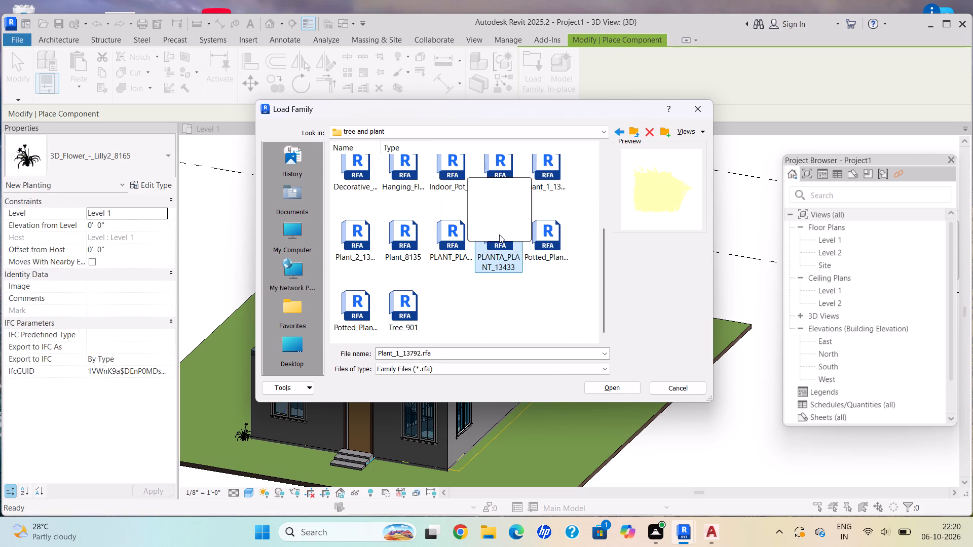
{"action": "left_click", "coordinate": [477, 237]}
{"action": "left_click", "coordinate": [458, 235]}
{"action": "left_click", "coordinate": [383, 243]}
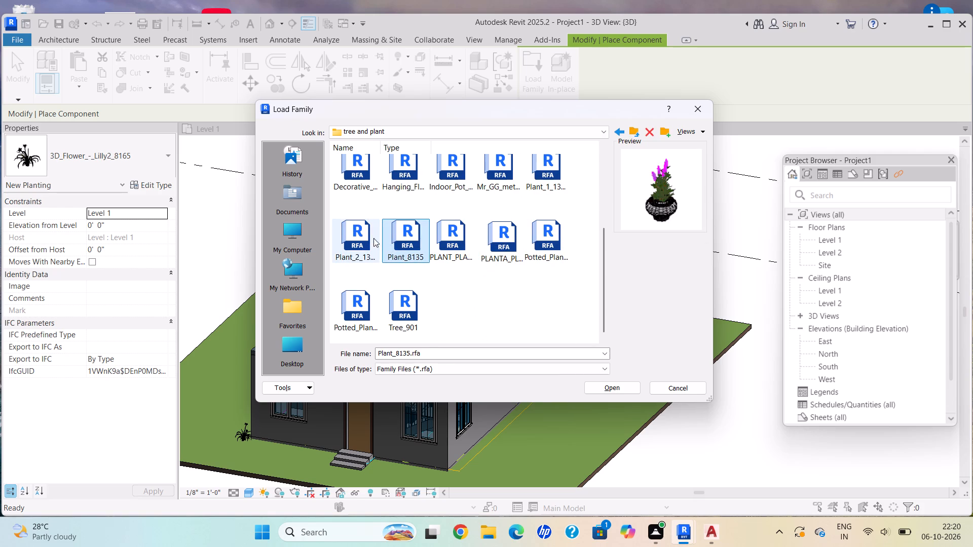
{"action": "left_click", "coordinate": [367, 235]}
{"action": "left_click", "coordinate": [402, 304]}
{"action": "left_click", "coordinate": [361, 307]}
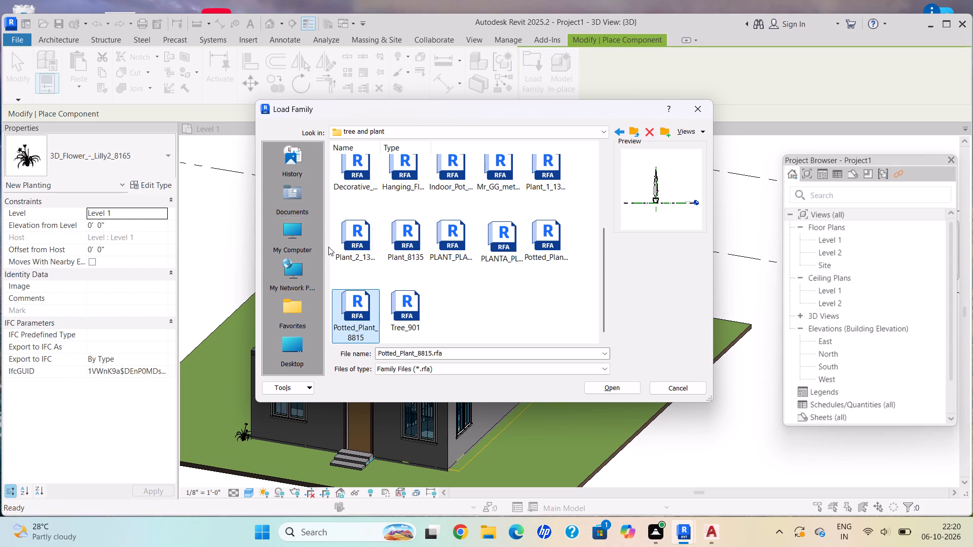
Review the 3D_Potted Plant family previews, and load the Bagunas_Flower_8141 family into the project.
{"action": "scroll", "coordinate": [340, 243], "scroll_direction": "down", "scroll_amount": 1}
{"action": "scroll", "coordinate": [341, 243], "scroll_direction": "up", "scroll_amount": 3}
{"action": "left_click", "coordinate": [357, 253]}
{"action": "left_click", "coordinate": [380, 254]}
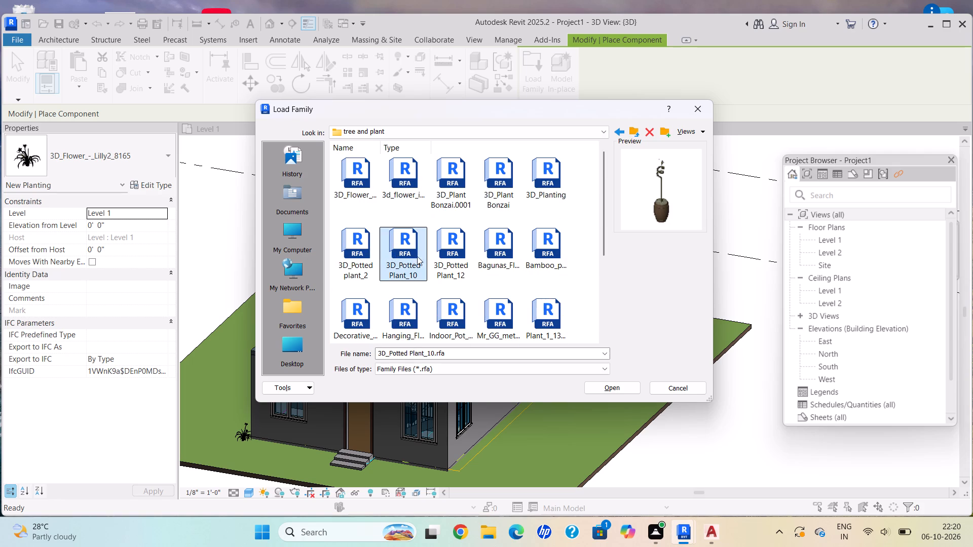
{"action": "left_click", "coordinate": [439, 258]}
{"action": "left_click", "coordinate": [497, 260]}
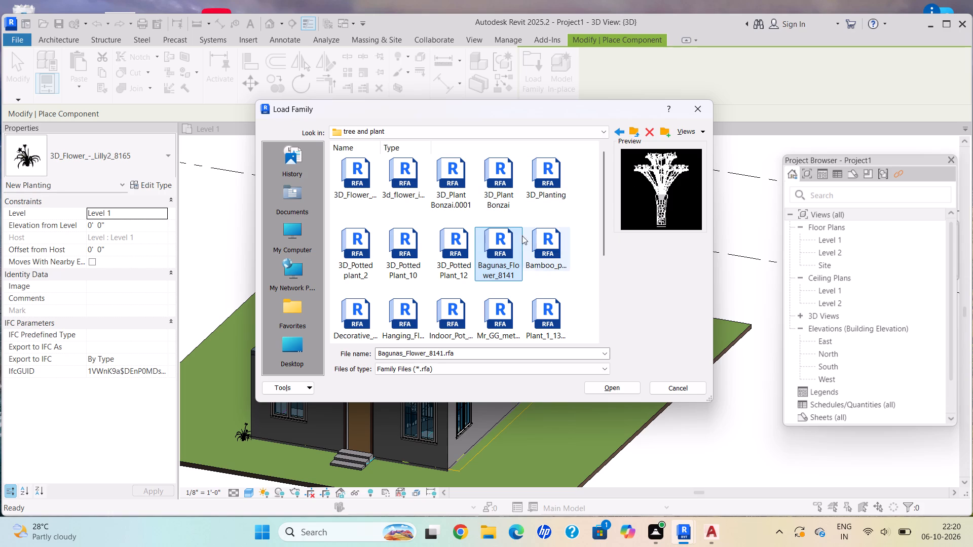
{"action": "scroll", "coordinate": [511, 246], "scroll_direction": "up", "scroll_amount": 5}
{"action": "left_click", "coordinate": [628, 387]}
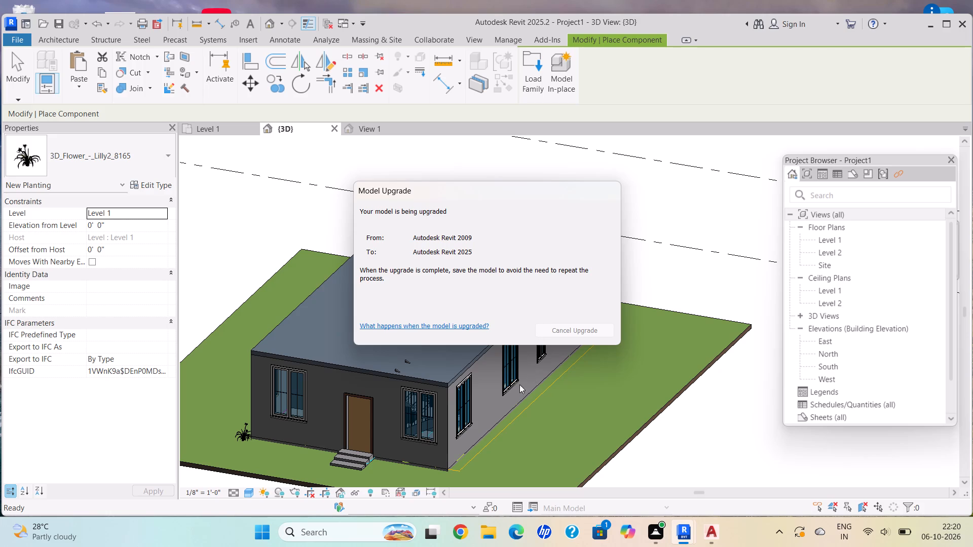
{"action": "scroll", "coordinate": [489, 450], "scroll_direction": "up", "scroll_amount": 2}
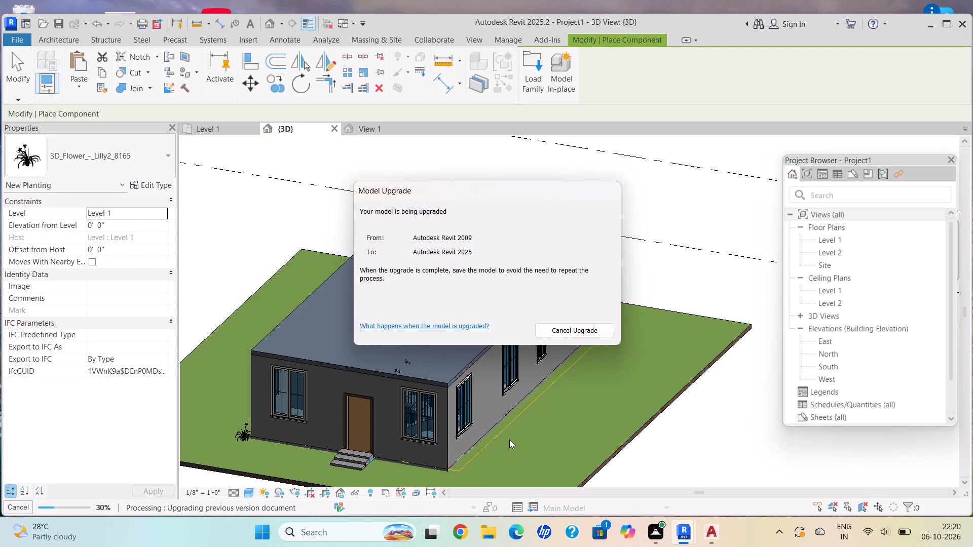
{"action": "scroll", "coordinate": [492, 433], "scroll_direction": "down", "scroll_amount": 2}
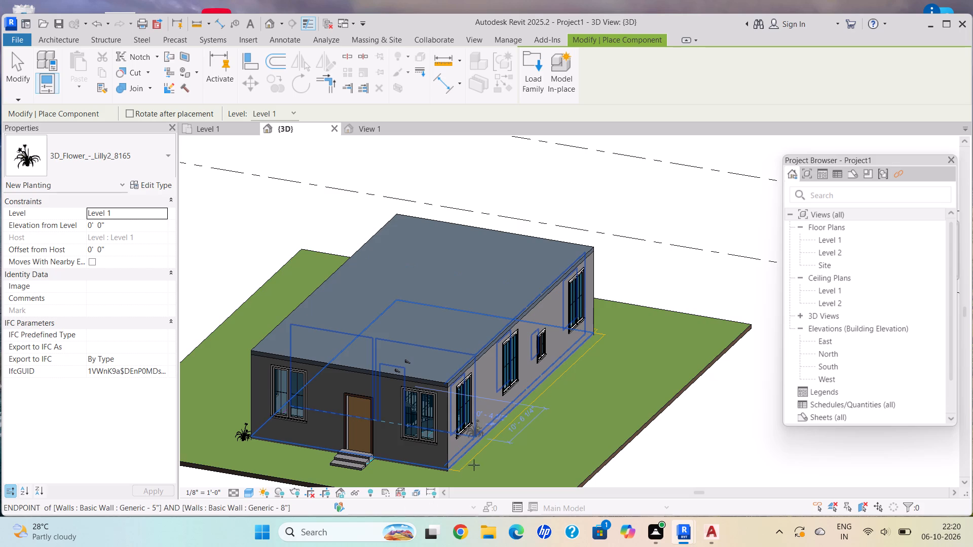
Examine the lawn around the house's front corner and long windowed side in 3D for a plant position, and end component placement.
{"action": "scroll", "coordinate": [504, 426], "scroll_direction": "up", "scroll_amount": 5}
{"action": "middle_click_drag", "start_coordinate": [510, 422], "coordinate": [489, 303]}
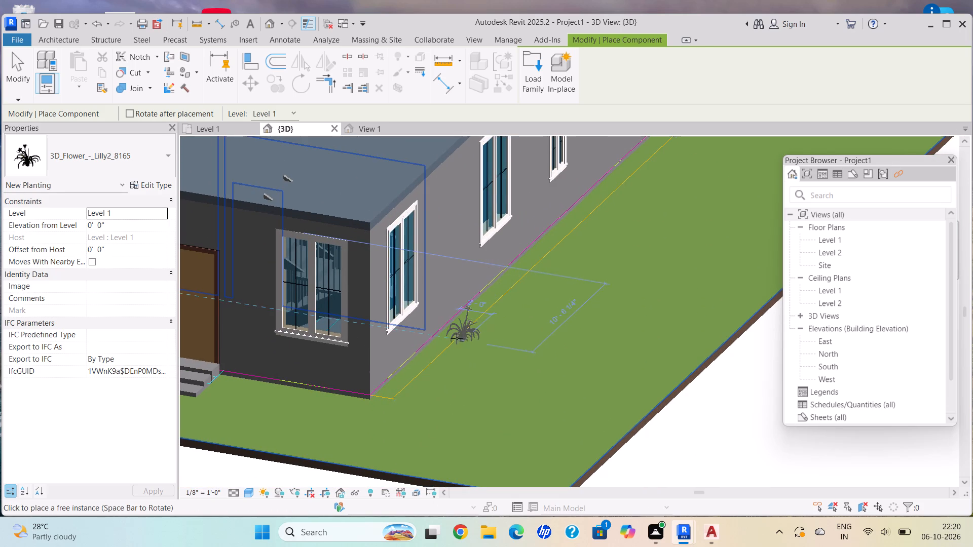
{"action": "scroll", "coordinate": [440, 370], "scroll_direction": "up", "scroll_amount": 6}
{"action": "scroll", "coordinate": [426, 382], "scroll_direction": "down", "scroll_amount": 2}
{"action": "scroll", "coordinate": [431, 385], "scroll_direction": "up", "scroll_amount": 2}
{"action": "scroll", "coordinate": [433, 387], "scroll_direction": "down", "scroll_amount": 5}
{"action": "middle_click_drag", "start_coordinate": [489, 378], "coordinate": [556, 350]}
{"action": "scroll", "coordinate": [526, 335], "scroll_direction": "down", "scroll_amount": 3}
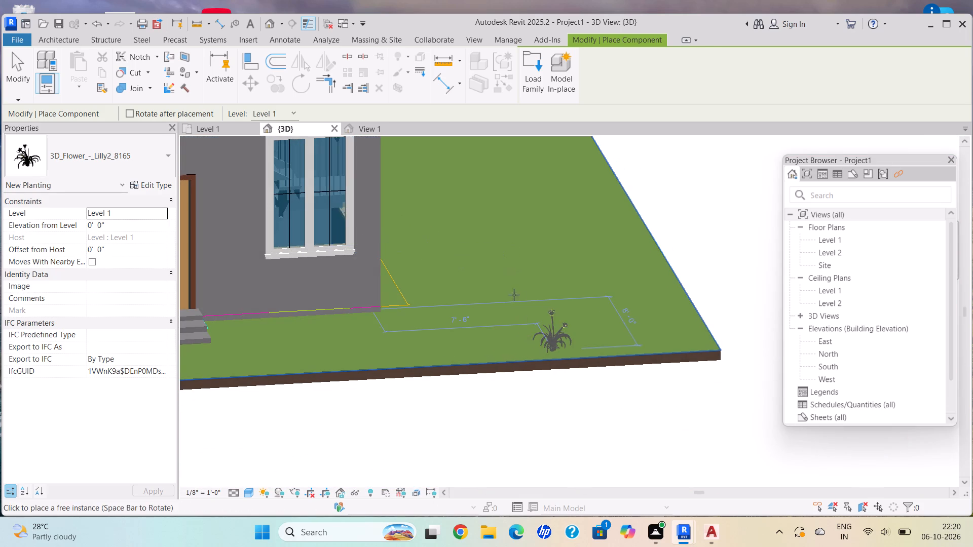
{"action": "middle_click_drag", "start_coordinate": [512, 294], "coordinate": [535, 421]}
{"action": "scroll", "coordinate": [535, 421], "scroll_direction": "down", "scroll_amount": 2}
{"action": "middle_click_drag", "start_coordinate": [518, 394], "coordinate": [382, 380], "text": "shift"}
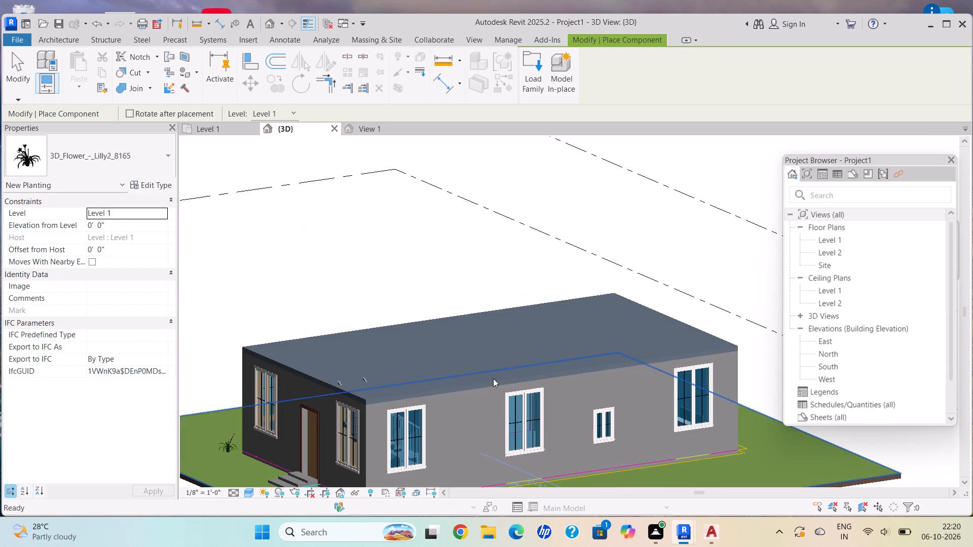
{"action": "scroll", "coordinate": [548, 376], "scroll_direction": "up", "scroll_amount": 1}
{"action": "key", "text": "Escape"}
{"action": "key", "text": "Escape"}
{"action": "key", "text": "Escape"}
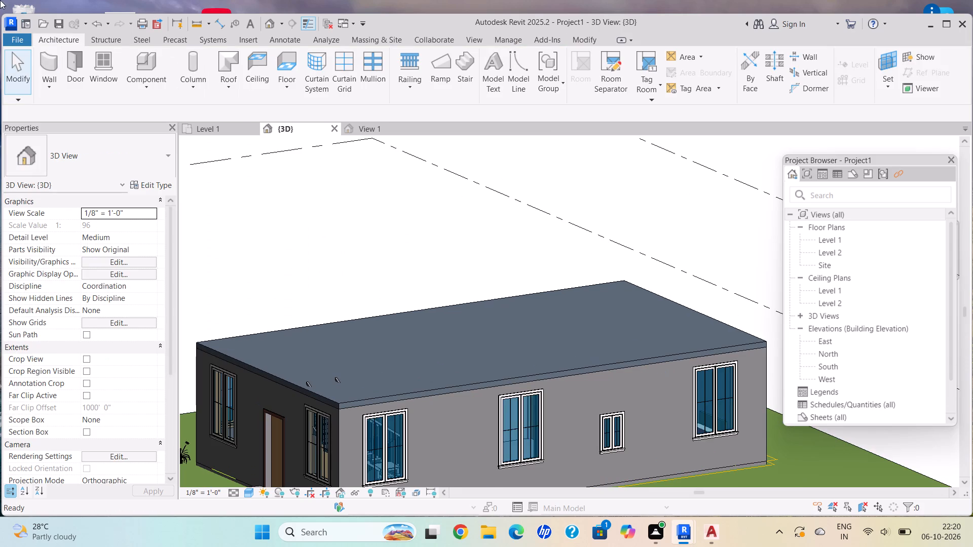
{"action": "key", "text": "Escape"}
{"action": "key", "text": "Escape"}
{"action": "key", "text": "Escape"}
Reopen family loading and compare the Bamboo_plant_16776, Plant_1_13792, PLANTA_PLANT_13433, Potted_Plant_3D_8180, Plant_2_13435 and Tree_901 previews.
{"action": "left_click", "coordinate": [138, 92]}
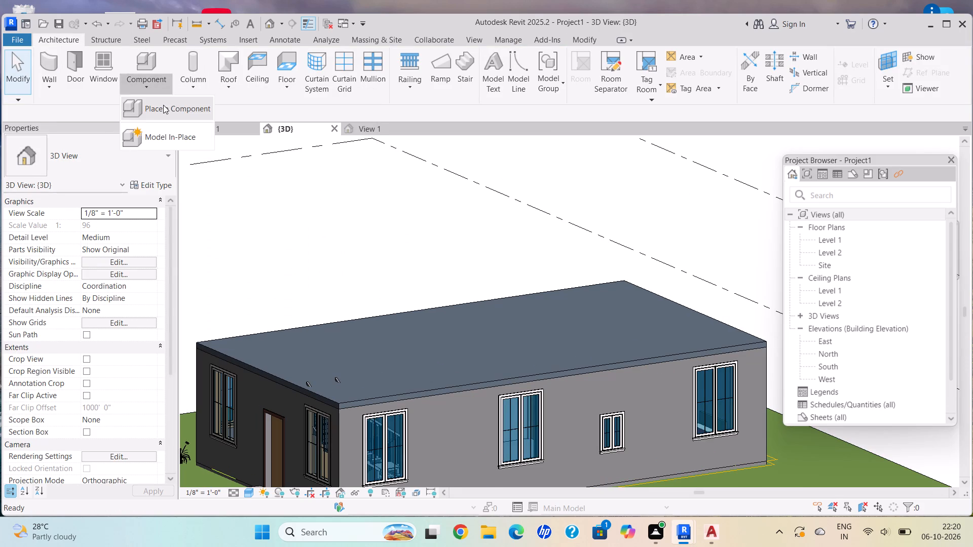
{"action": "left_click", "coordinate": [164, 105]}
{"action": "left_click", "coordinate": [539, 88]}
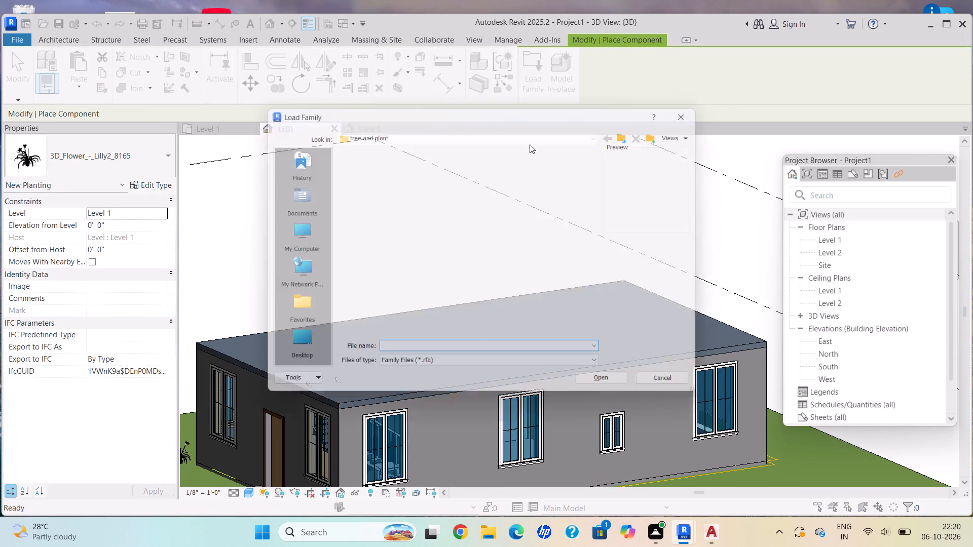
{"action": "left_click", "coordinate": [556, 260]}
{"action": "left_click", "coordinate": [550, 317]}
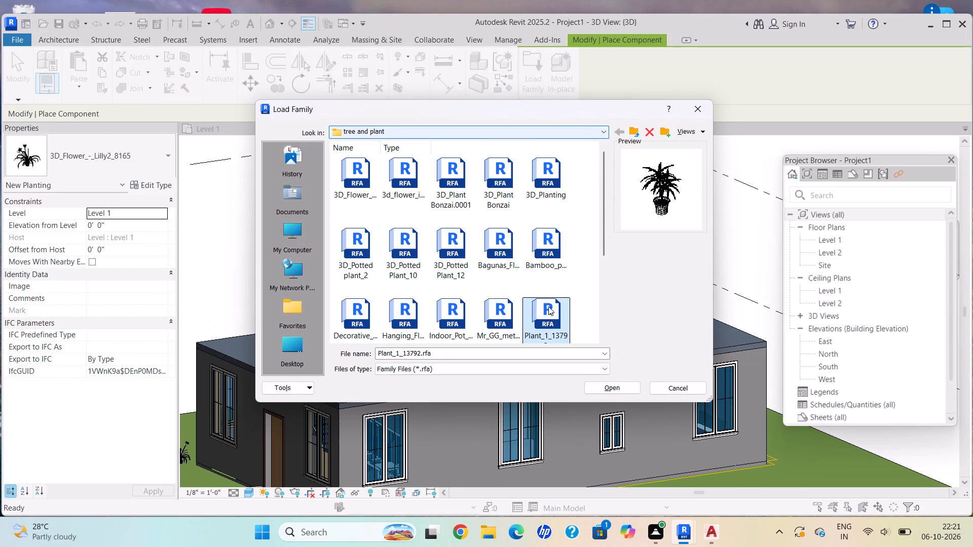
{"action": "scroll", "coordinate": [549, 304], "scroll_direction": "down", "scroll_amount": 1}
{"action": "scroll", "coordinate": [549, 304], "scroll_direction": "up", "scroll_amount": 1}
{"action": "scroll", "coordinate": [549, 304], "scroll_direction": "down", "scroll_amount": 3}
{"action": "left_click", "coordinate": [495, 233]}
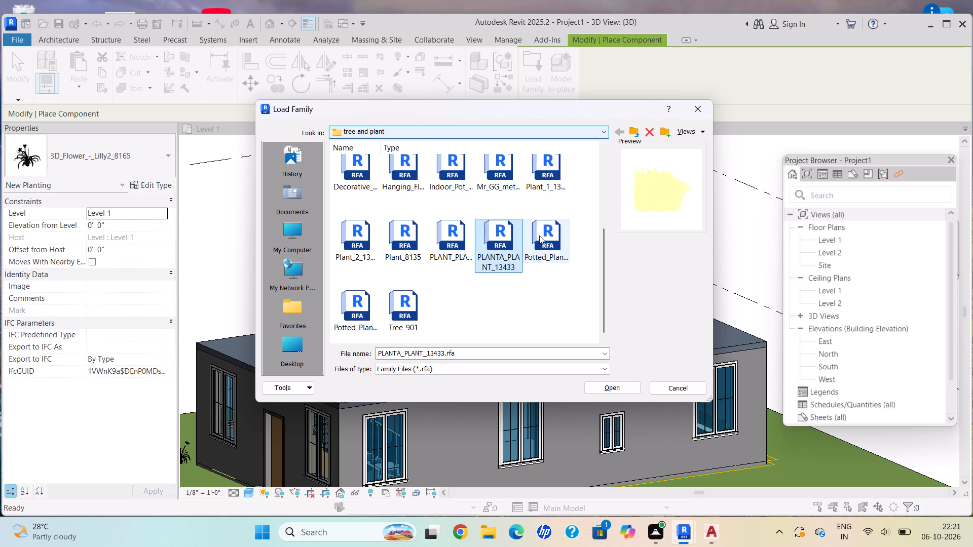
{"action": "left_click", "coordinate": [545, 236]}
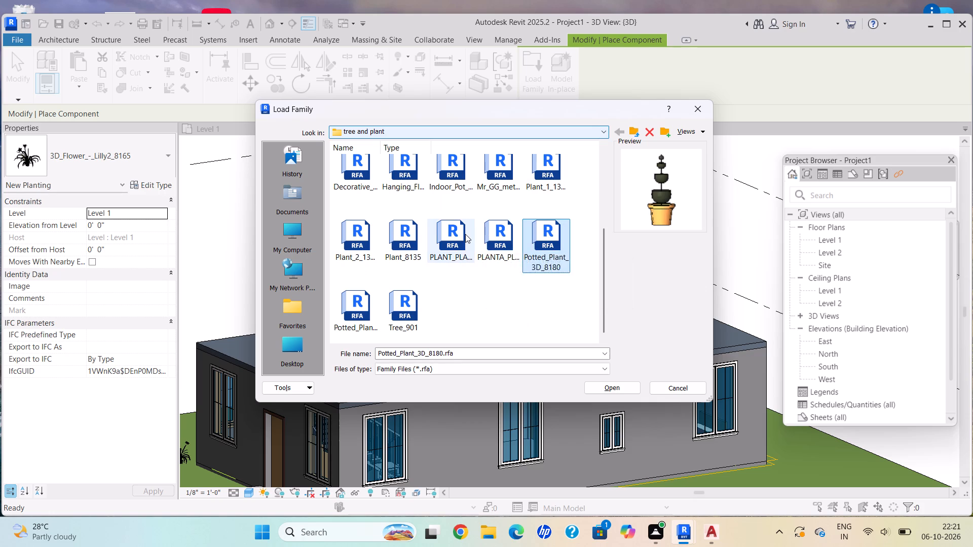
{"action": "left_click", "coordinate": [465, 234]}
{"action": "left_click", "coordinate": [415, 241]}
{"action": "left_click", "coordinate": [356, 236]}
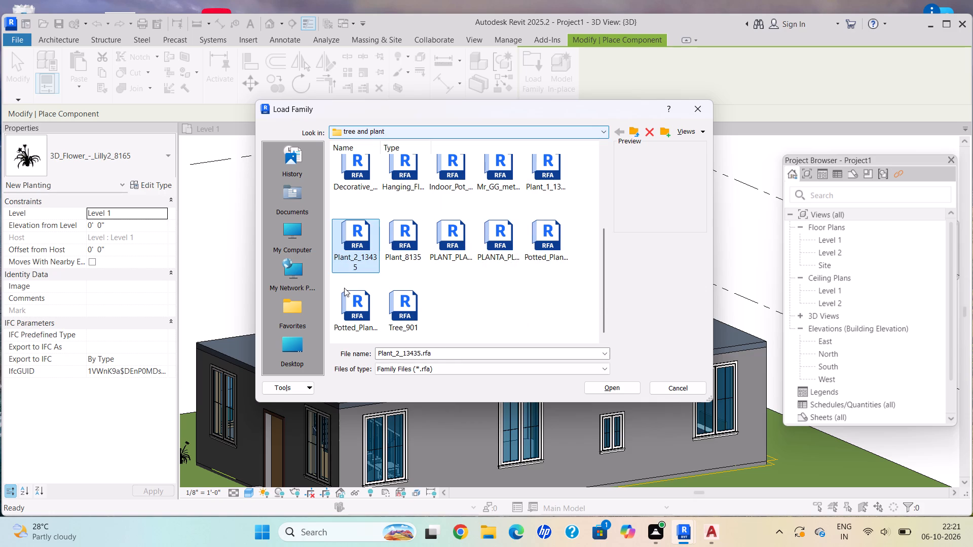
{"action": "left_click", "coordinate": [362, 299]}
{"action": "left_click", "coordinate": [393, 309]}
Compare the previews of the 3D_Potted Plant families, Bagunas_Flower_8141, Mr_GG_metric_Tree_Spruce_1898, Decorative_Glass_base_with_Bamboo_Sticks_8963 and neighbouring families.
{"action": "scroll", "coordinate": [445, 224], "scroll_direction": "up", "scroll_amount": 1}
{"action": "scroll", "coordinate": [443, 213], "scroll_direction": "down", "scroll_amount": 1}
{"action": "scroll", "coordinate": [443, 210], "scroll_direction": "up", "scroll_amount": 1}
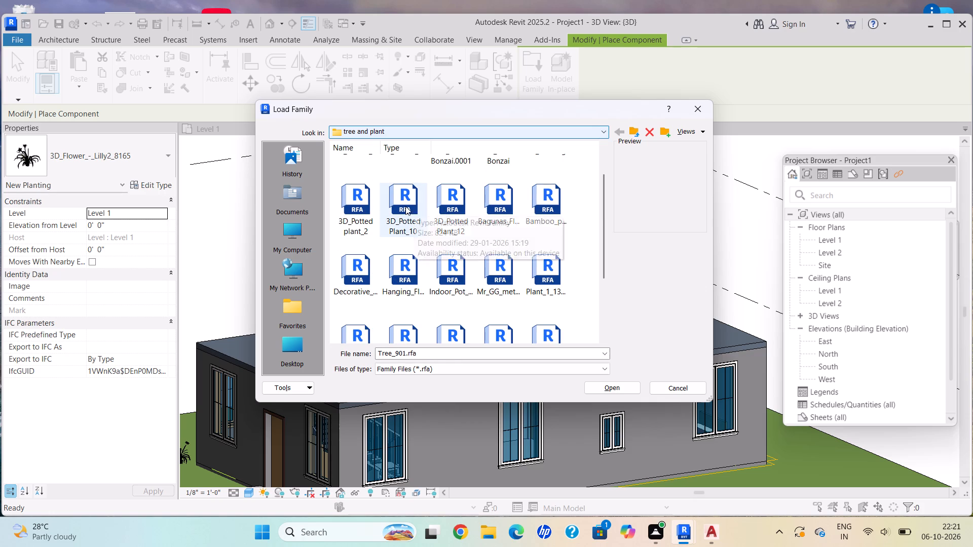
{"action": "left_click", "coordinate": [405, 206]}
{"action": "left_click", "coordinate": [444, 214]}
{"action": "left_click", "coordinate": [500, 211]}
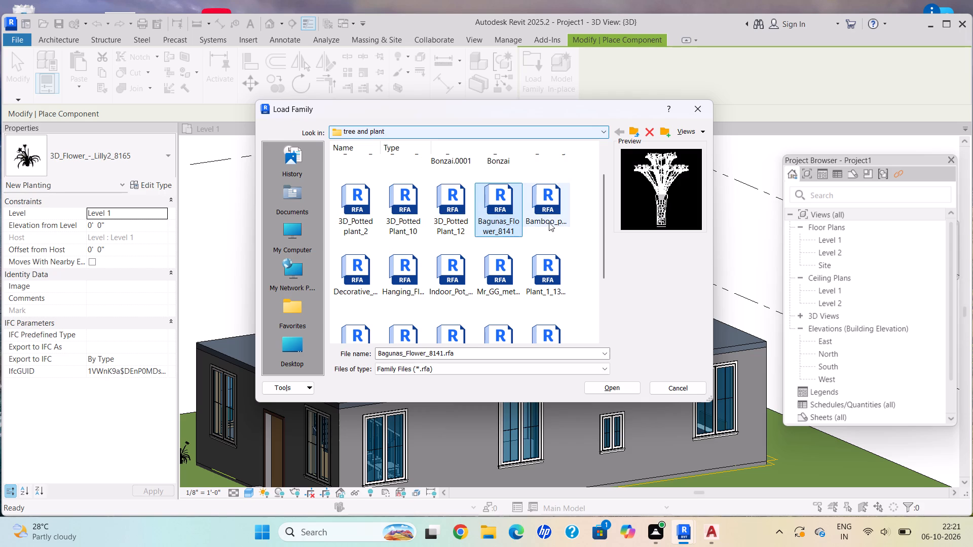
{"action": "left_click", "coordinate": [548, 222]}
{"action": "left_click", "coordinate": [530, 273]}
{"action": "left_click", "coordinate": [503, 267]}
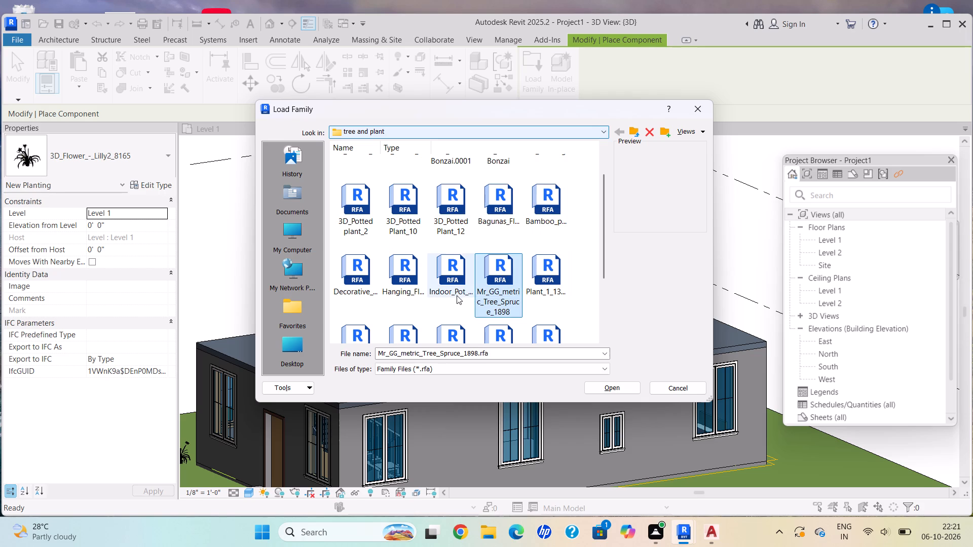
{"action": "left_click", "coordinate": [454, 296]}
{"action": "left_click", "coordinate": [401, 280]}
{"action": "left_click", "coordinate": [365, 273]}
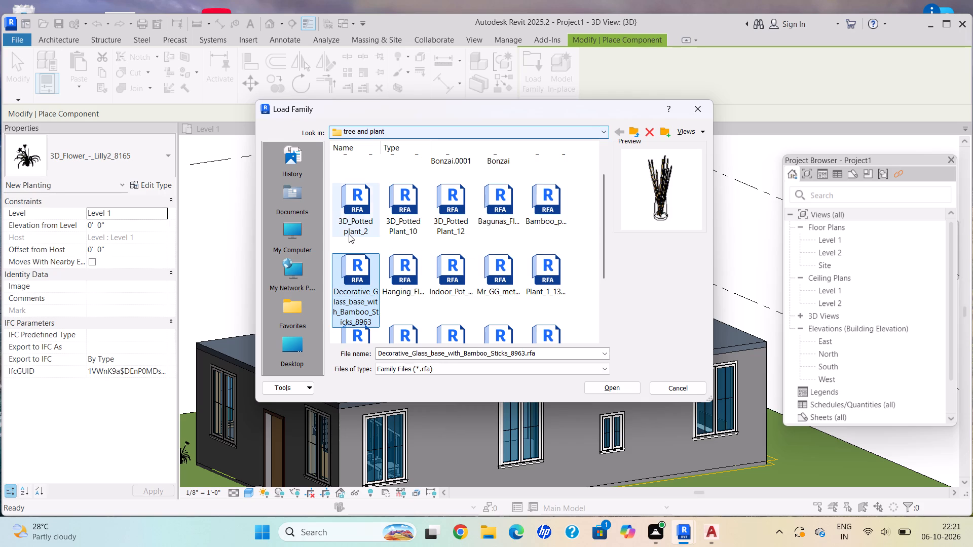
{"action": "left_click", "coordinate": [356, 231]}
{"action": "left_click", "coordinate": [404, 224]}
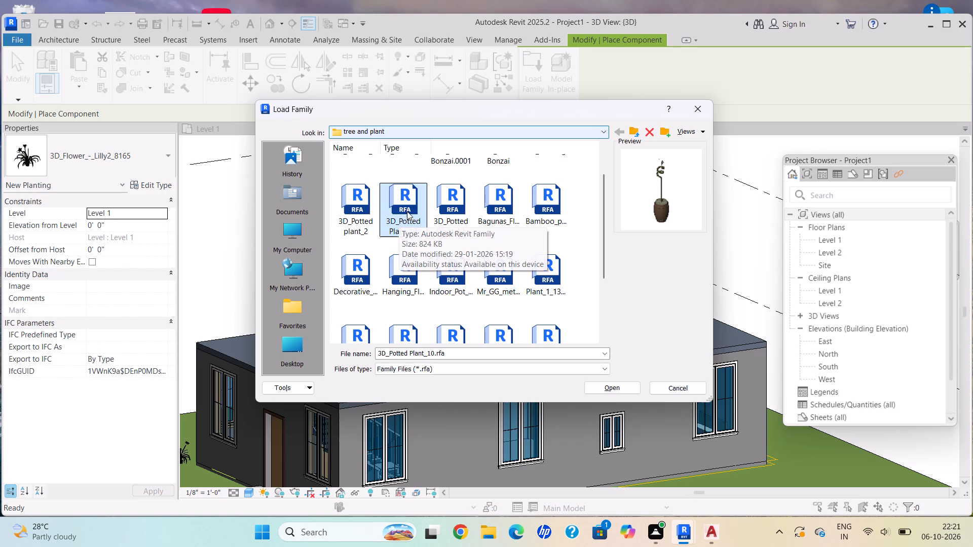
{"action": "left_click", "coordinate": [460, 206]}
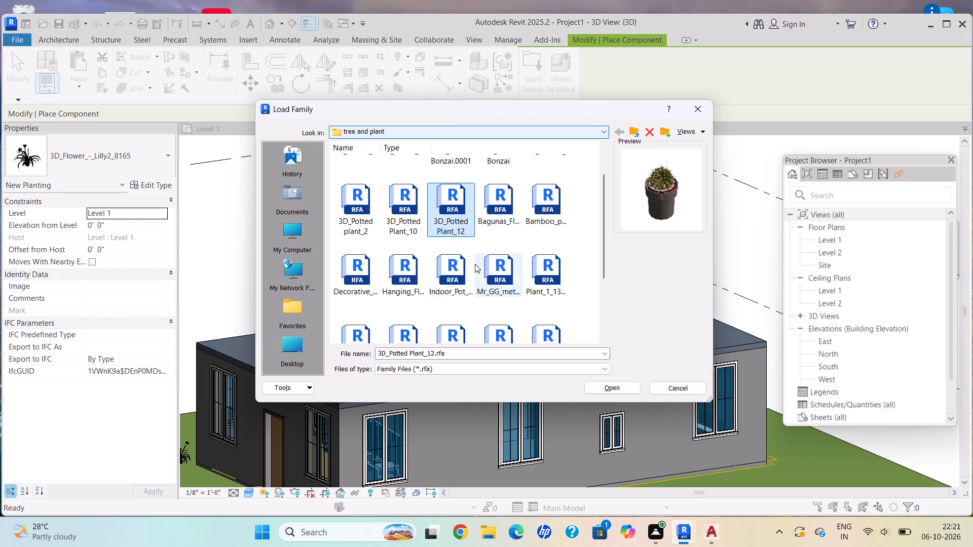
Compare the previews of Mr_GG_metric_Tree_Spruce_1898, Hanging_Flower_Basket_13453, 3D_Potted Plant_12 and neighbouring families in the tree and plant folder.
{"action": "left_click", "coordinate": [456, 270]}
{"action": "left_click", "coordinate": [477, 270]}
{"action": "scroll", "coordinate": [490, 270], "scroll_direction": "down", "scroll_amount": 4}
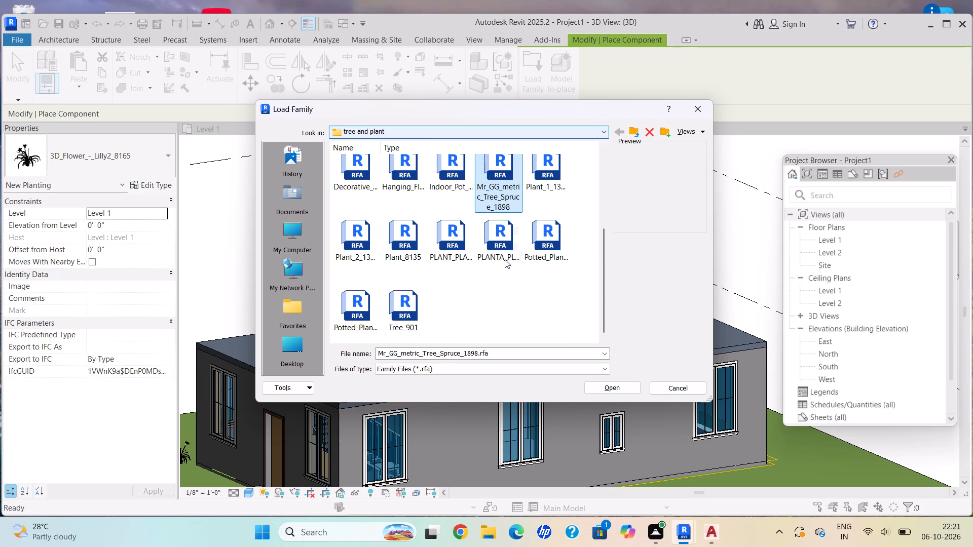
{"action": "left_click", "coordinate": [503, 250]}
{"action": "left_click", "coordinate": [450, 246]}
{"action": "left_click", "coordinate": [410, 244]}
{"action": "left_click", "coordinate": [404, 180]}
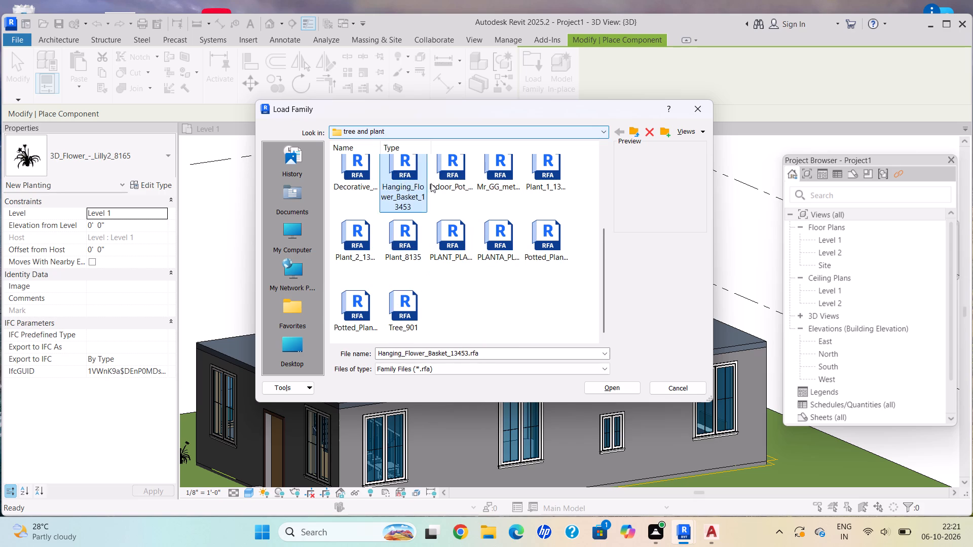
{"action": "left_click", "coordinate": [436, 183]}
{"action": "scroll", "coordinate": [445, 198], "scroll_direction": "up", "scroll_amount": 1}
{"action": "scroll", "coordinate": [445, 198], "scroll_direction": "down", "scroll_amount": 1}
{"action": "scroll", "coordinate": [445, 198], "scroll_direction": "up", "scroll_amount": 3}
{"action": "left_click", "coordinate": [444, 246]}
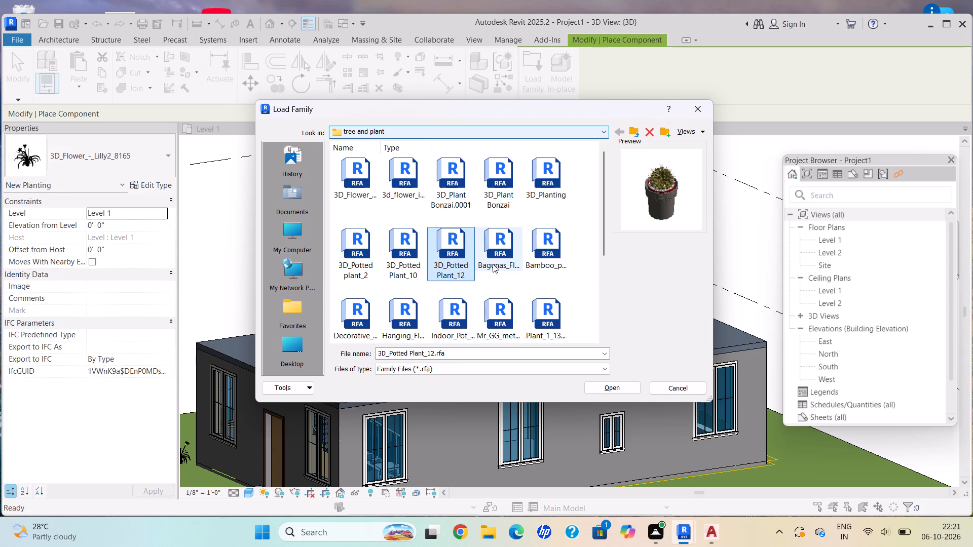
Check Bamboo_plant_16776 against Bagunas_Flower_8141, and load the Bagunas_Flower_8141 family into the project.
{"action": "left_click", "coordinate": [498, 264]}
{"action": "left_click", "coordinate": [531, 258]}
{"action": "left_click", "coordinate": [491, 261]}
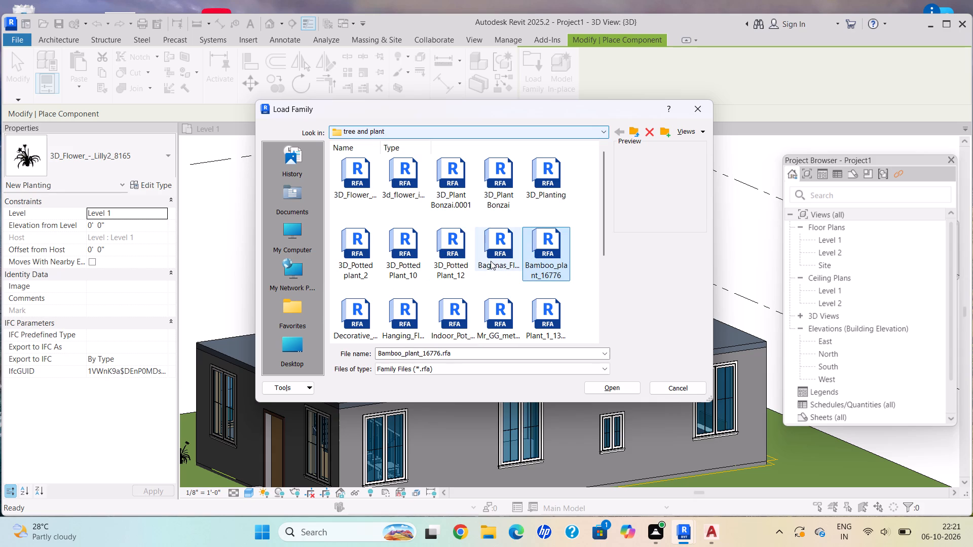
{"action": "left_click", "coordinate": [618, 385]}
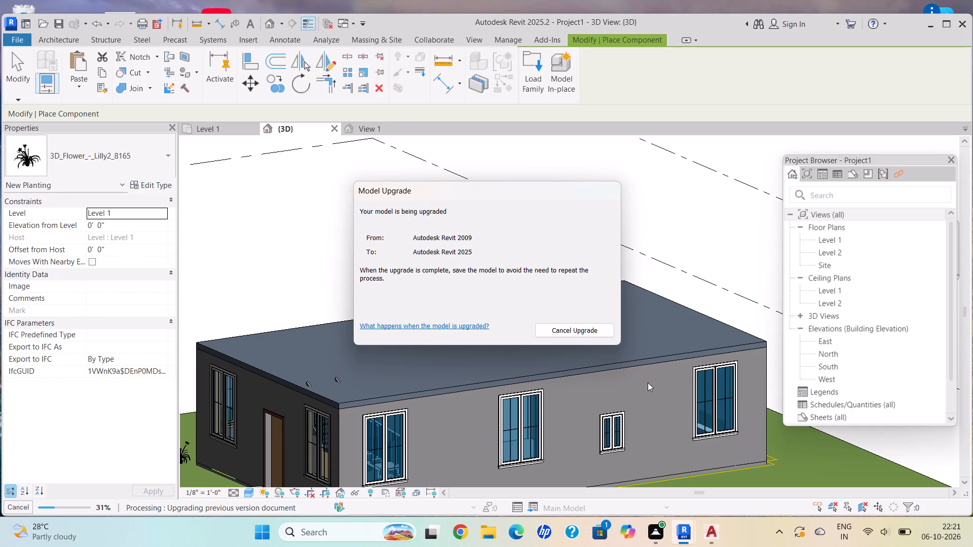
{"action": "scroll", "coordinate": [647, 382], "scroll_direction": "down", "scroll_amount": 3}
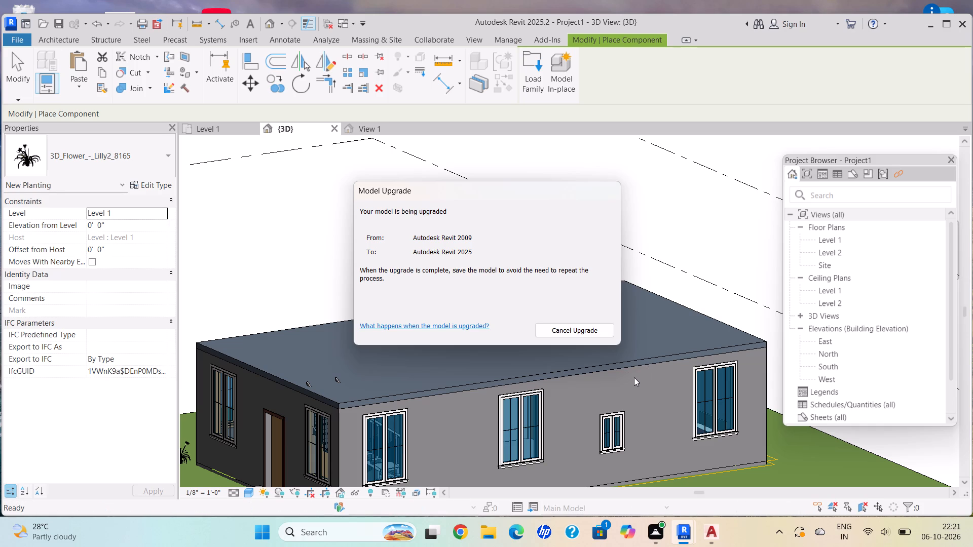
{"action": "scroll", "coordinate": [634, 380], "scroll_direction": "down", "scroll_amount": 1}
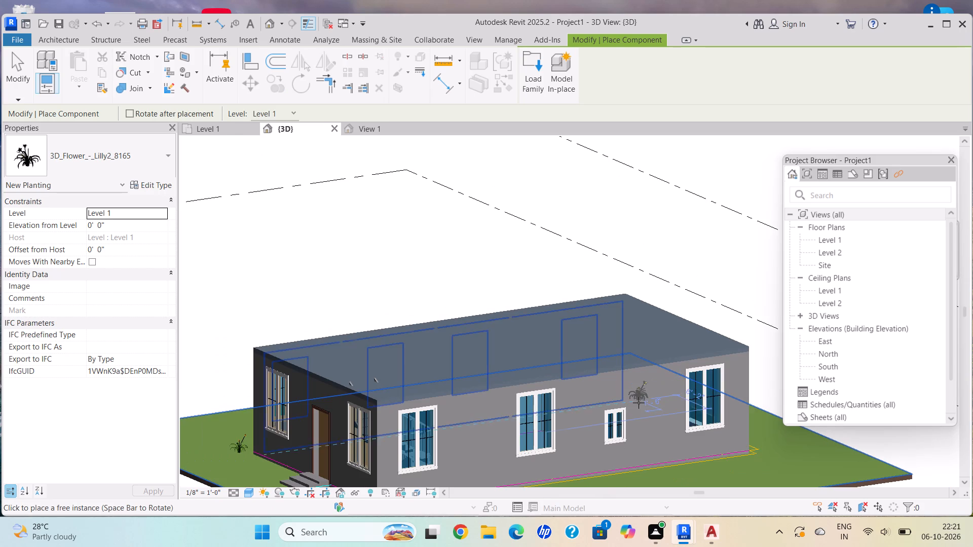
{"action": "scroll", "coordinate": [639, 403], "scroll_direction": "down", "scroll_amount": 1}
{"action": "middle_click_drag", "start_coordinate": [636, 403], "coordinate": [518, 294]}
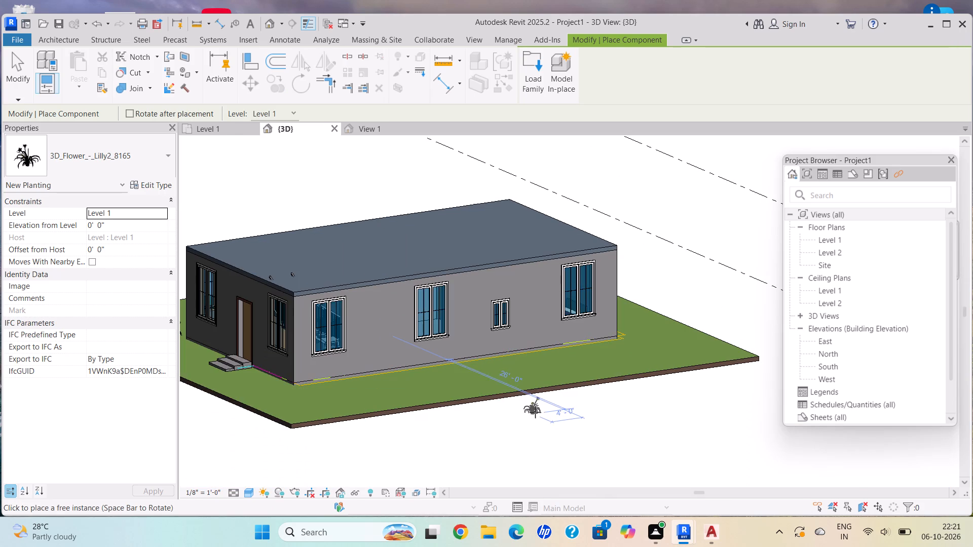
Restart component placement, reopen family loading and preview STUDY_TABLE_17333 in the SHUBHAM CITY library's study table folder.
{"action": "left_click", "coordinate": [61, 42]}
{"action": "left_click", "coordinate": [153, 82]}
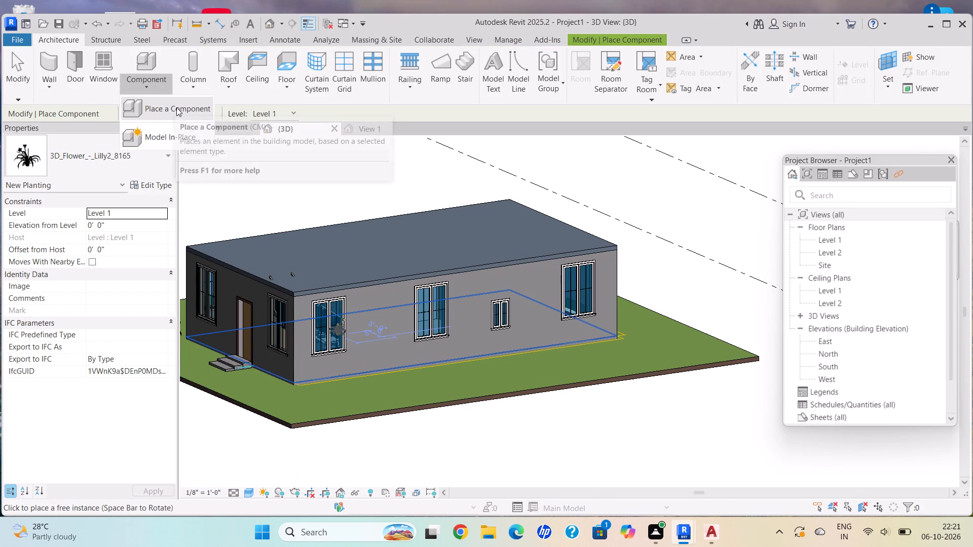
{"action": "left_click", "coordinate": [176, 107]}
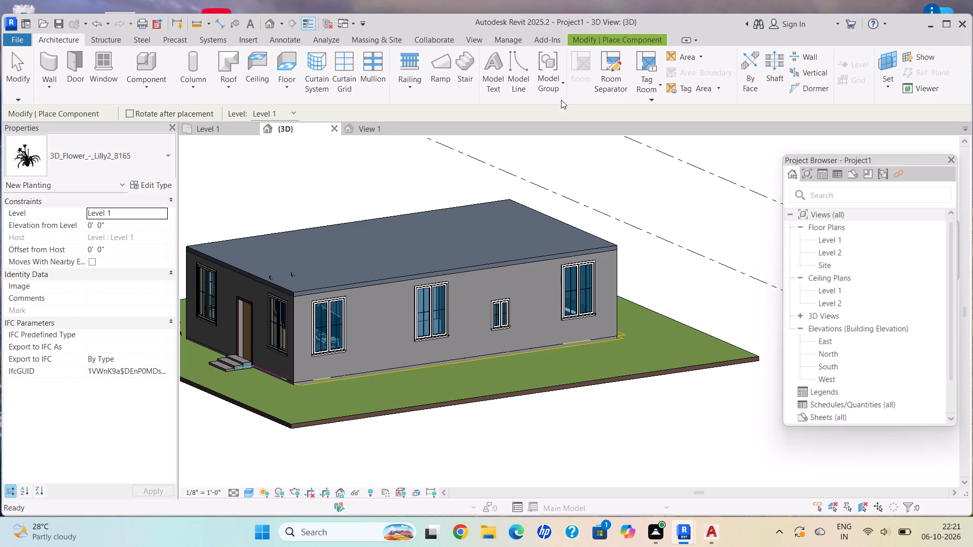
{"action": "left_click", "coordinate": [146, 86]}
{"action": "left_click", "coordinate": [170, 104]}
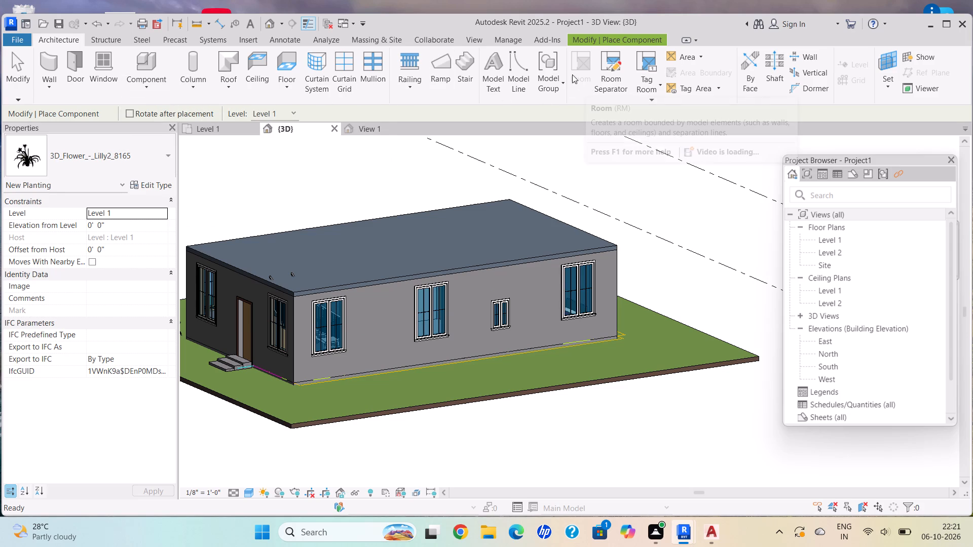
{"action": "left_click", "coordinate": [597, 43]}
{"action": "left_click", "coordinate": [530, 87]}
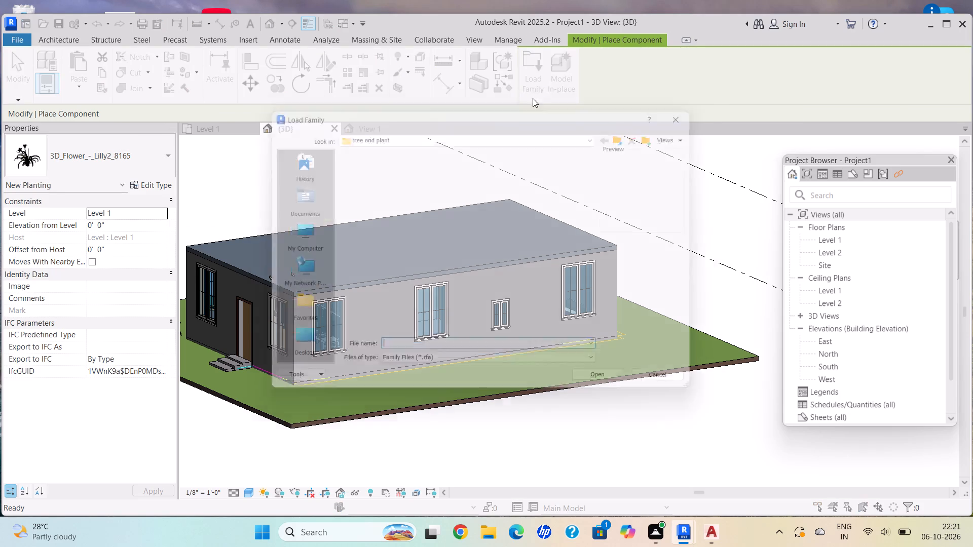
{"action": "double_click", "coordinate": [286, 191]}
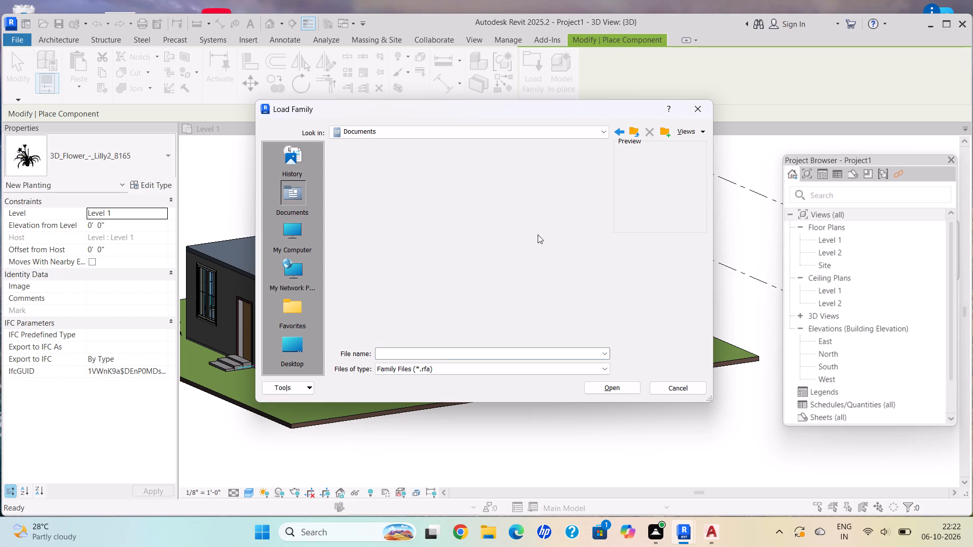
{"action": "left_click", "coordinate": [556, 251]}
{"action": "triple_click", "coordinate": [556, 249]}
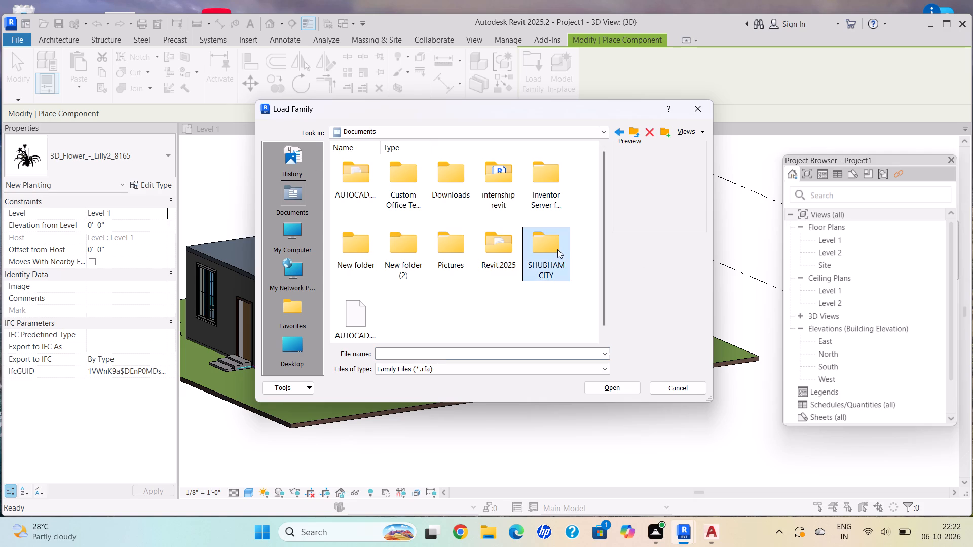
{"action": "scroll", "coordinate": [461, 271], "scroll_direction": "down", "scroll_amount": 4}
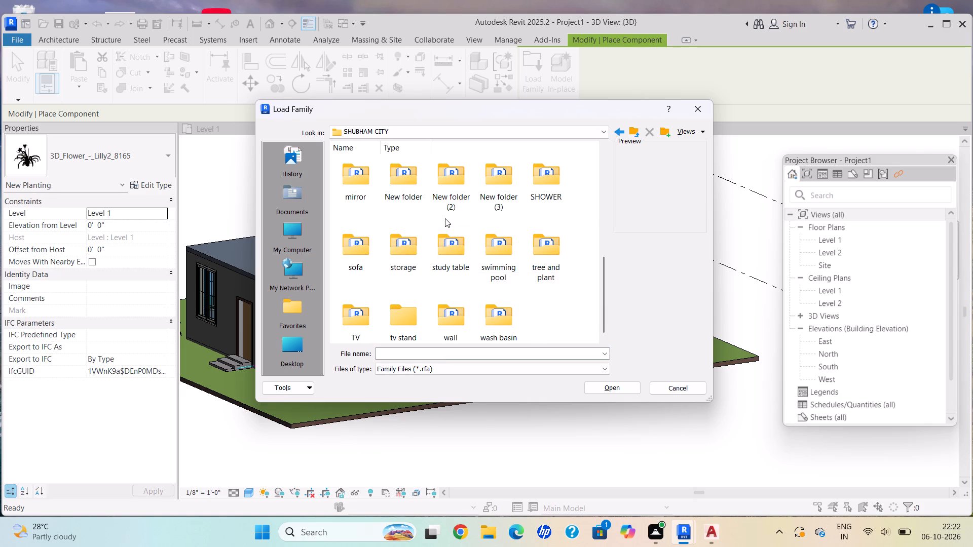
{"action": "scroll", "coordinate": [455, 212], "scroll_direction": "down", "scroll_amount": 1}
{"action": "scroll", "coordinate": [455, 212], "scroll_direction": "up", "scroll_amount": 1}
{"action": "scroll", "coordinate": [464, 256], "scroll_direction": "down", "scroll_amount": 3}
{"action": "double_click", "coordinate": [459, 261]}
{"action": "left_click", "coordinate": [447, 199]}
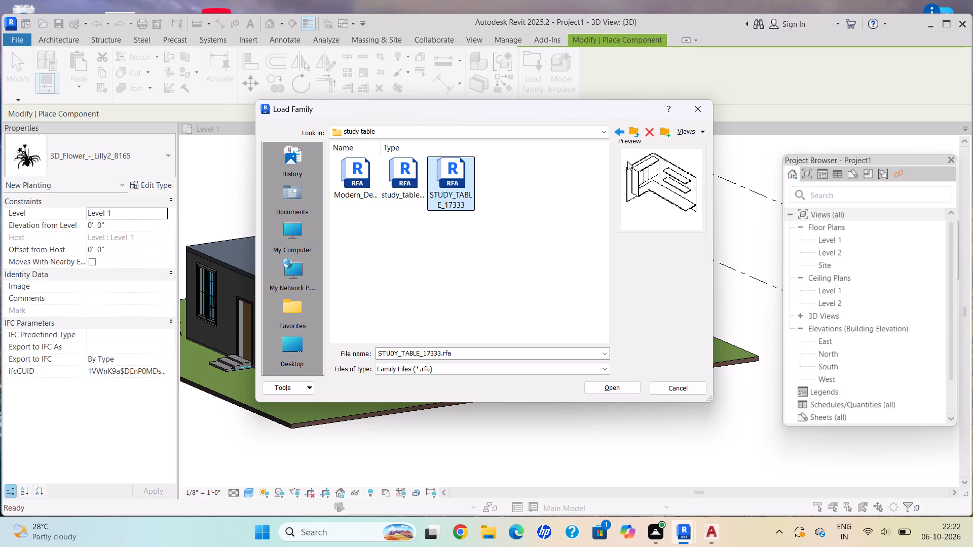
{"action": "left_click", "coordinate": [623, 131]}
Preview the Wardrobe_15445 and Cupboard_with_light_14879 families in the storage folder.
{"action": "scroll", "coordinate": [495, 272], "scroll_direction": "down", "scroll_amount": 3}
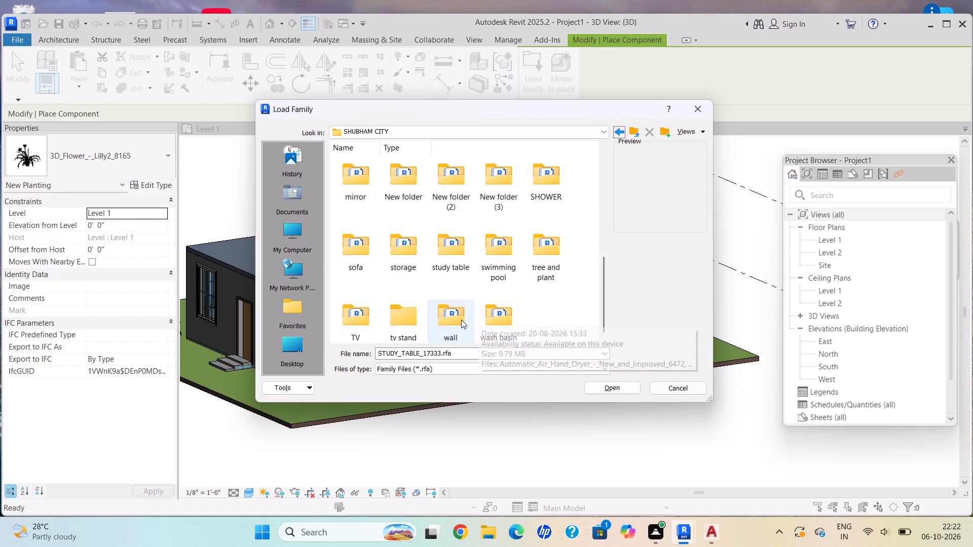
{"action": "scroll", "coordinate": [494, 308], "scroll_direction": "down", "scroll_amount": 1}
{"action": "double_click", "coordinate": [395, 264]}
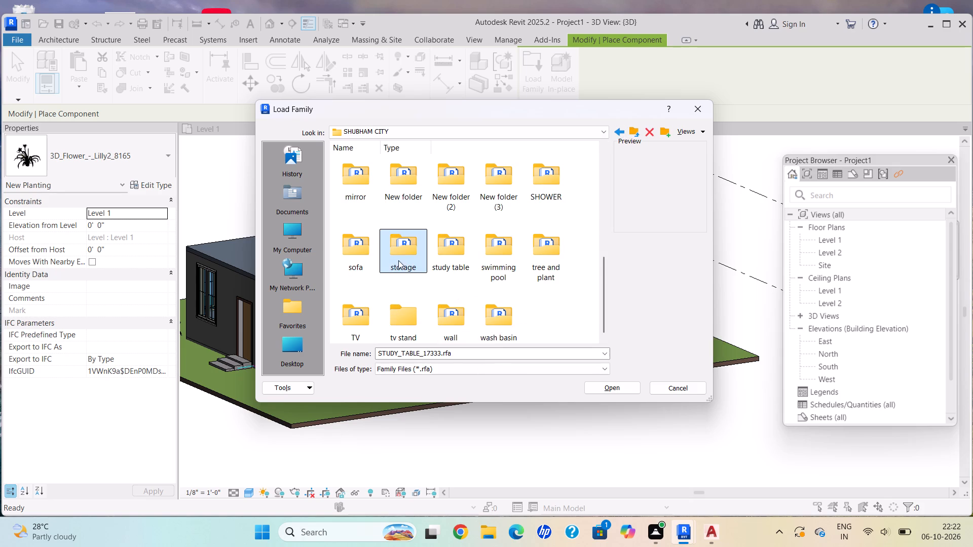
{"action": "double_click", "coordinate": [406, 248]}
{"action": "left_click", "coordinate": [367, 249]}
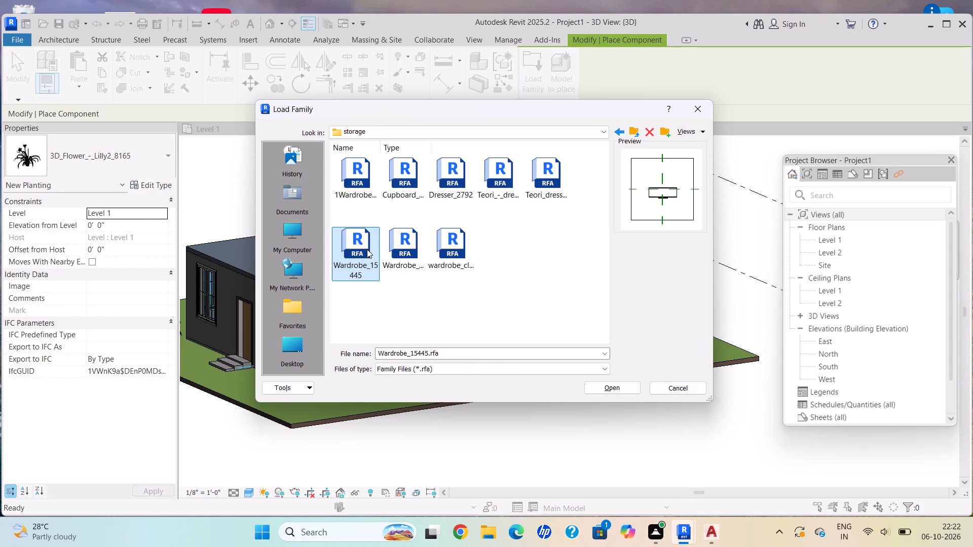
{"action": "left_click", "coordinate": [388, 185]}
{"action": "left_click", "coordinate": [622, 133]}
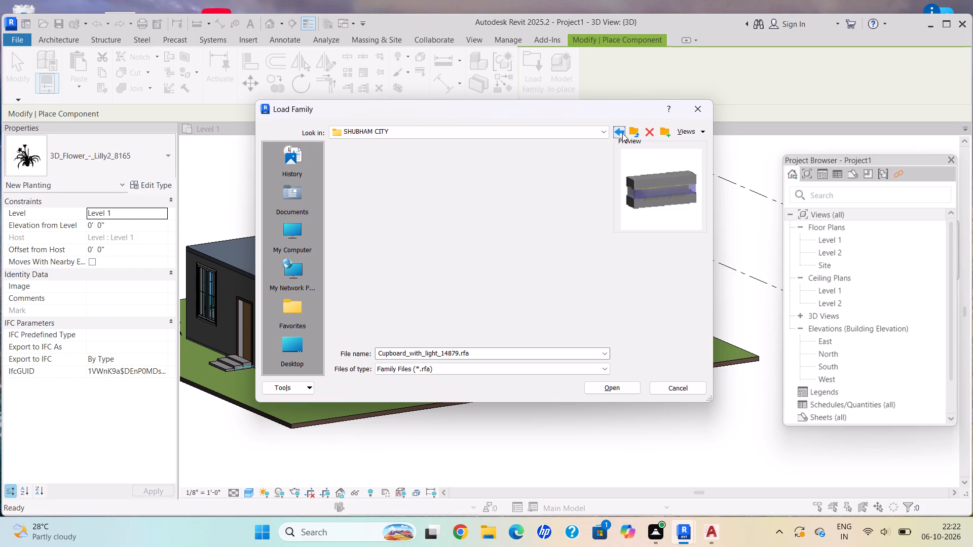
Browse the ceiling lights and fans folder, previewing 5_Light_Bell_Glass_Chandelier_10304, Fluorescent_Light_2_tube_strip_surface_mounted_4573, Patio_String_Lighting_18298 and neighbouring light families.
{"action": "double_click", "coordinate": [366, 250]}
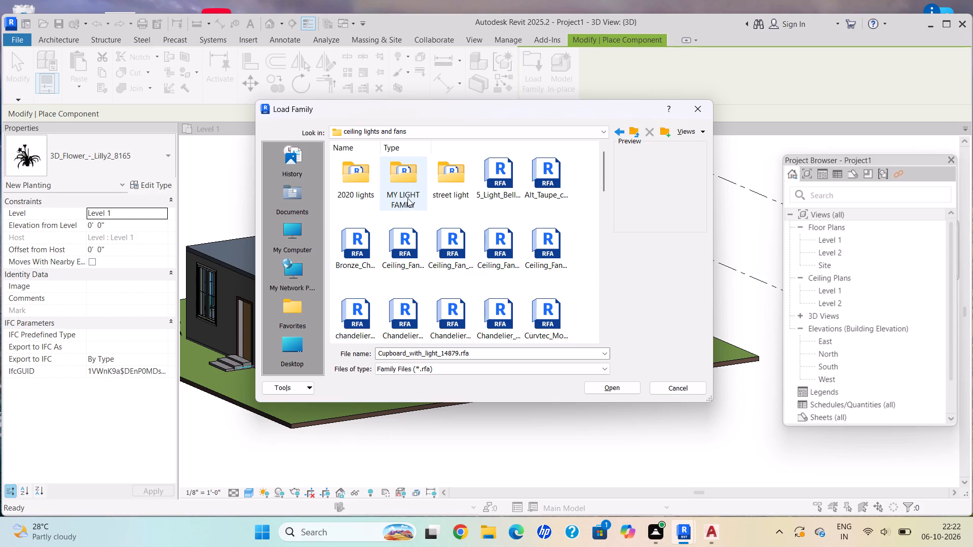
{"action": "left_click", "coordinate": [407, 196]}
{"action": "left_click", "coordinate": [470, 188]}
{"action": "left_click", "coordinate": [512, 181]}
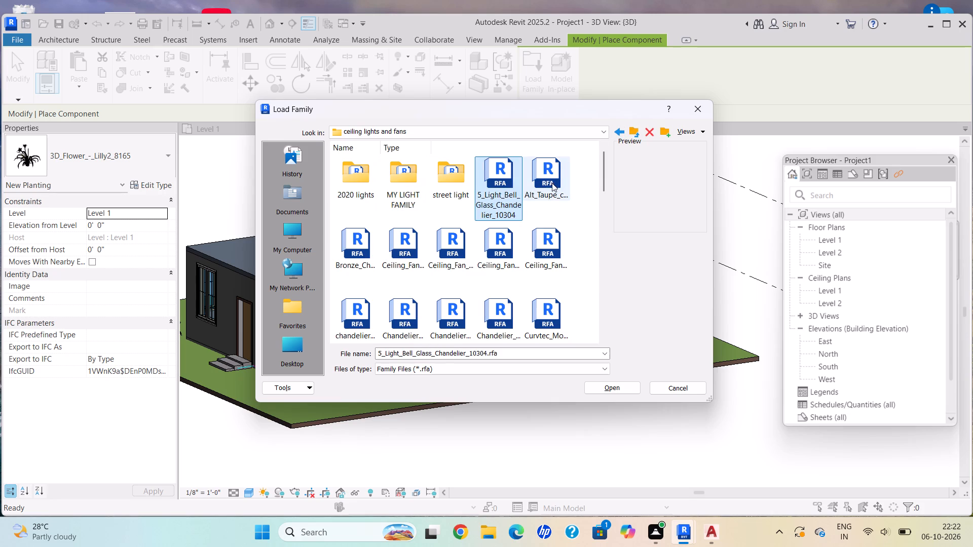
{"action": "left_click", "coordinate": [551, 183]}
{"action": "left_click", "coordinate": [548, 236]}
{"action": "scroll", "coordinate": [446, 273], "scroll_direction": "down", "scroll_amount": 3}
{"action": "left_click", "coordinate": [406, 250]}
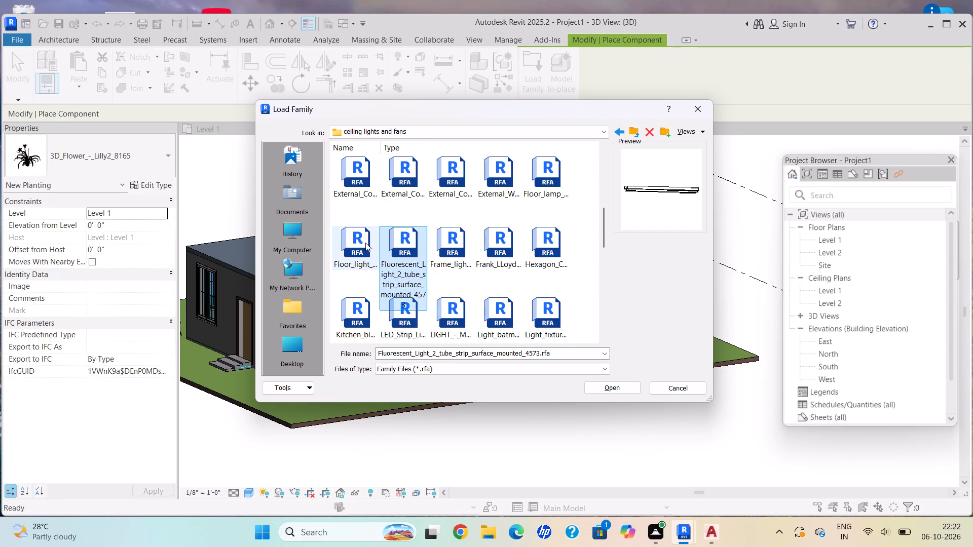
{"action": "left_click", "coordinate": [348, 243]}
{"action": "scroll", "coordinate": [546, 236], "scroll_direction": "down", "scroll_amount": 3}
{"action": "left_click", "coordinate": [540, 279]}
{"action": "left_click", "coordinate": [482, 275]}
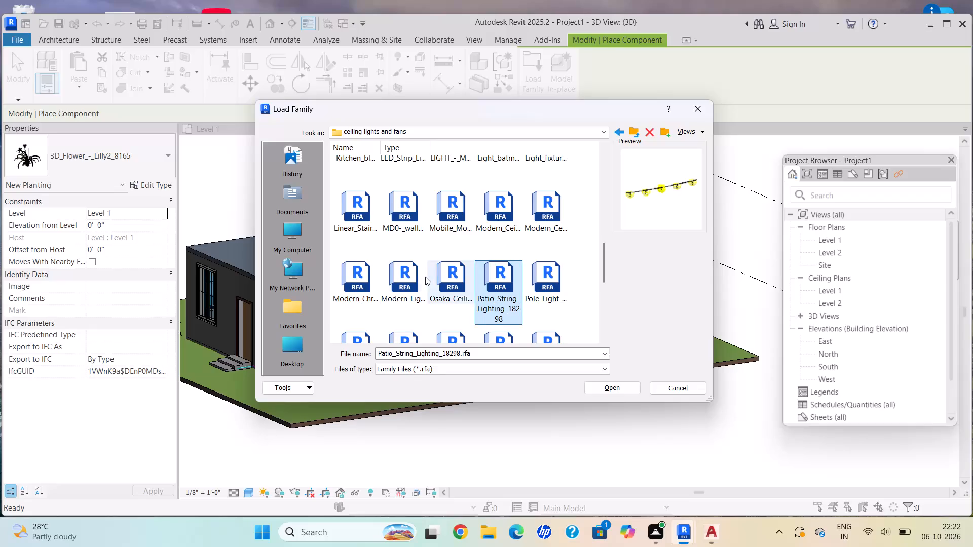
{"action": "left_click", "coordinate": [422, 276]}
{"action": "left_click", "coordinate": [361, 278]}
Preview more light families, including Searchlight_Jupiter_Stainless_Steel_Outdoor_Wall_Light_16334, Sky_light_roof_14768, Wall_based_box_light_16752 and wall_light_9510.
{"action": "scroll", "coordinate": [448, 261], "scroll_direction": "down", "scroll_amount": 3}
{"action": "left_click", "coordinate": [557, 255]}
{"action": "left_click", "coordinate": [474, 262]}
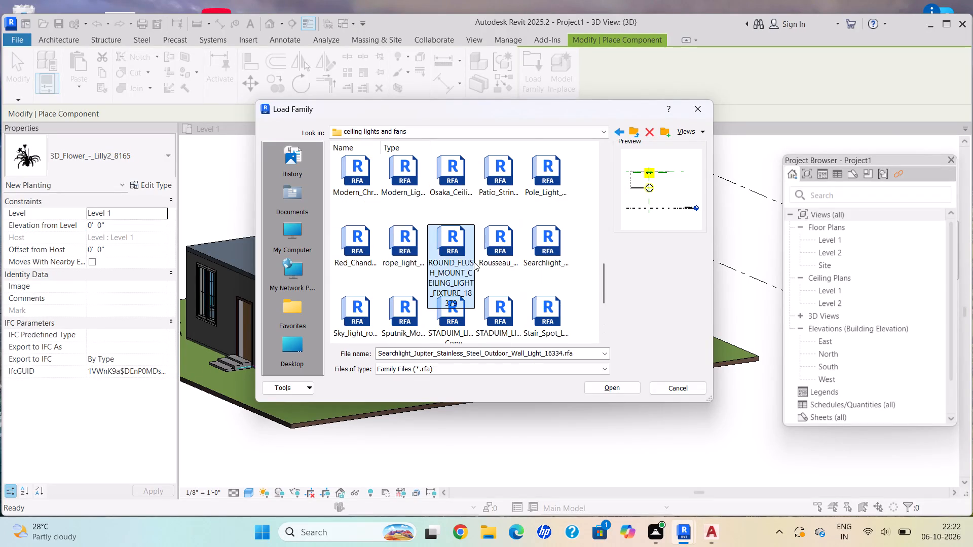
{"action": "left_click", "coordinate": [431, 272]}
{"action": "left_click", "coordinate": [365, 270]}
{"action": "left_click", "coordinate": [340, 265]}
{"action": "left_click", "coordinate": [361, 304]}
{"action": "left_click", "coordinate": [378, 304]}
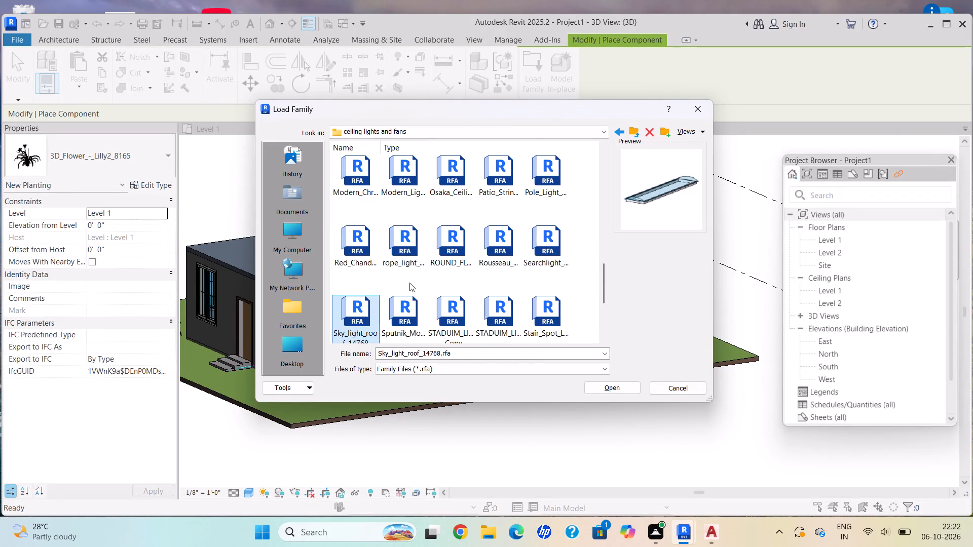
{"action": "scroll", "coordinate": [507, 259], "scroll_direction": "down", "scroll_amount": 4}
{"action": "left_click", "coordinate": [508, 244]}
{"action": "left_click", "coordinate": [539, 255]}
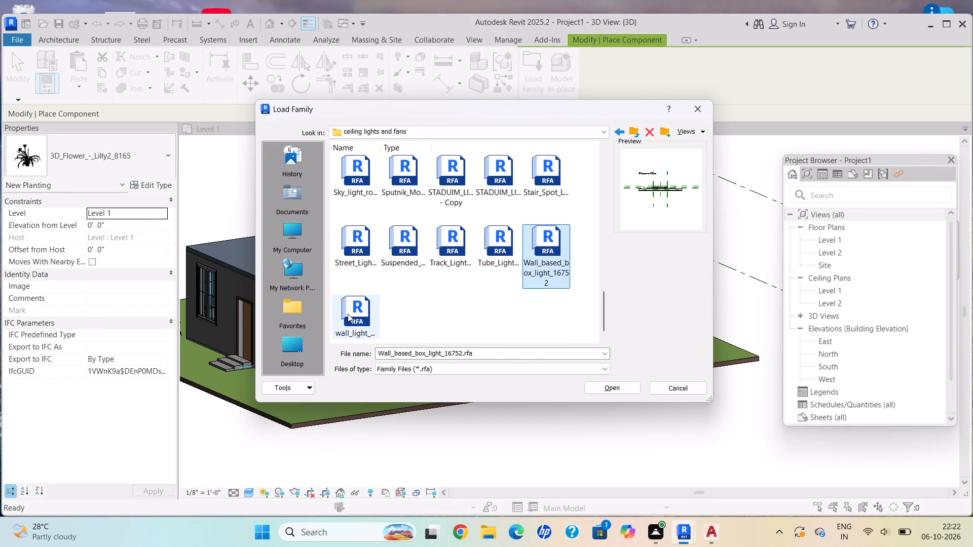
{"action": "left_click", "coordinate": [354, 314]}
Return to the SHUBHAM CITY library and preview dining table families, including Table_with_Chairs_11332, White_Modern_Coffee_Table_17067 and Dining_Table_w_chairs_6492.
{"action": "double_click", "coordinate": [301, 196]}
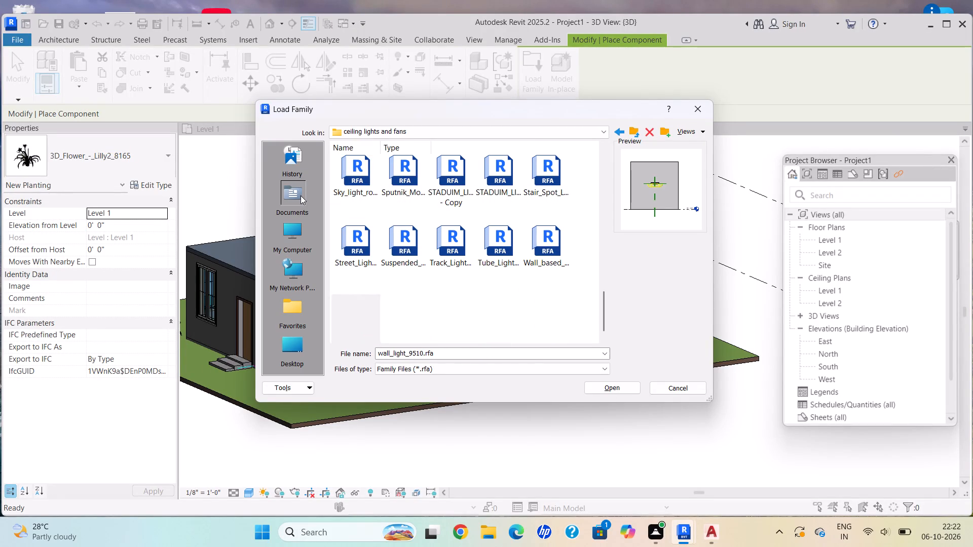
{"action": "double_click", "coordinate": [540, 264]}
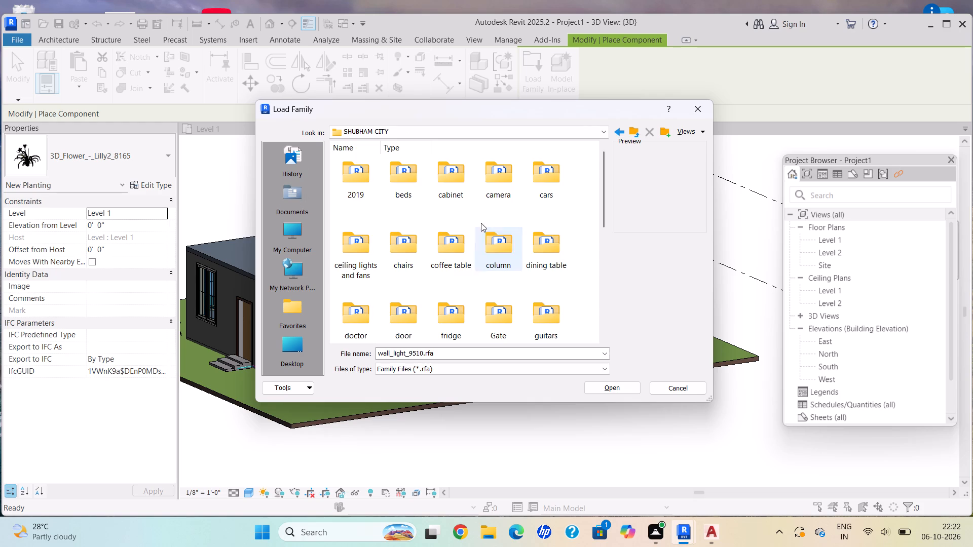
{"action": "scroll", "coordinate": [495, 203], "scroll_direction": "up", "scroll_amount": 2}
{"action": "scroll", "coordinate": [468, 262], "scroll_direction": "down", "scroll_amount": 2}
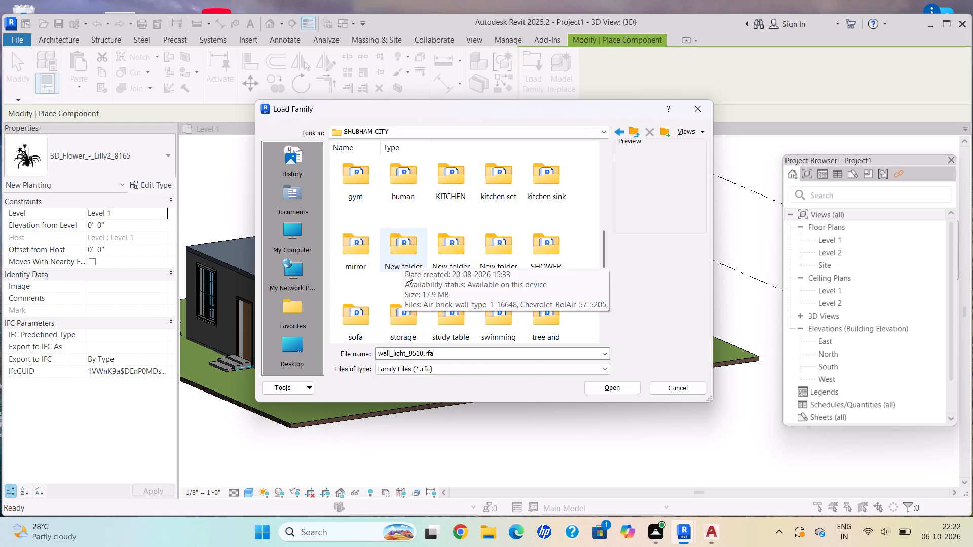
{"action": "scroll", "coordinate": [407, 276], "scroll_direction": "down", "scroll_amount": 1}
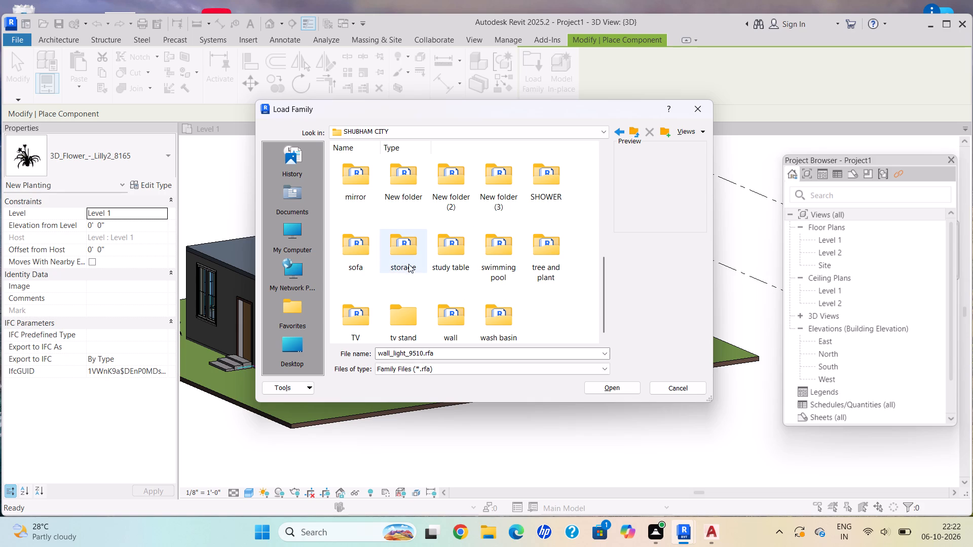
{"action": "scroll", "coordinate": [426, 214], "scroll_direction": "up", "scroll_amount": 3}
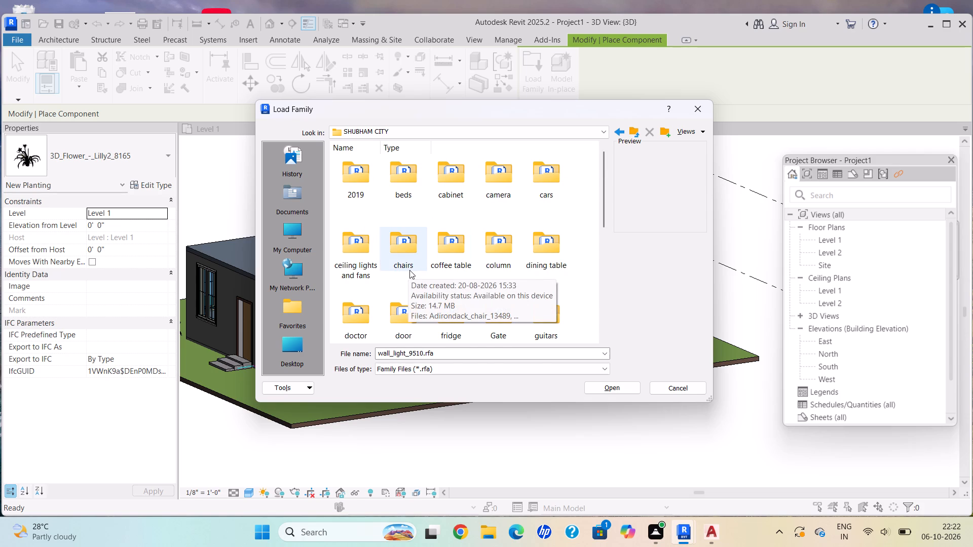
{"action": "double_click", "coordinate": [539, 251]}
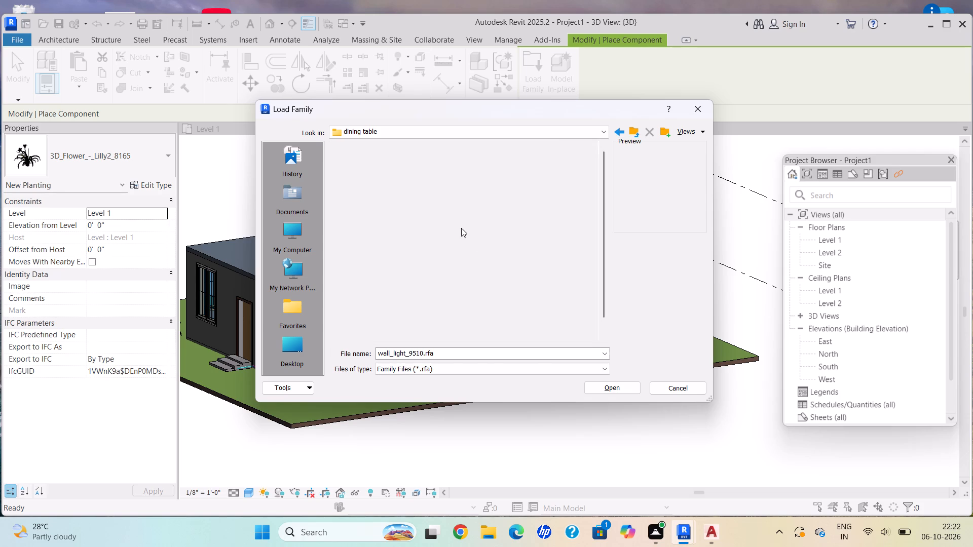
{"action": "left_click", "coordinate": [492, 182]}
{"action": "left_click", "coordinate": [504, 244]}
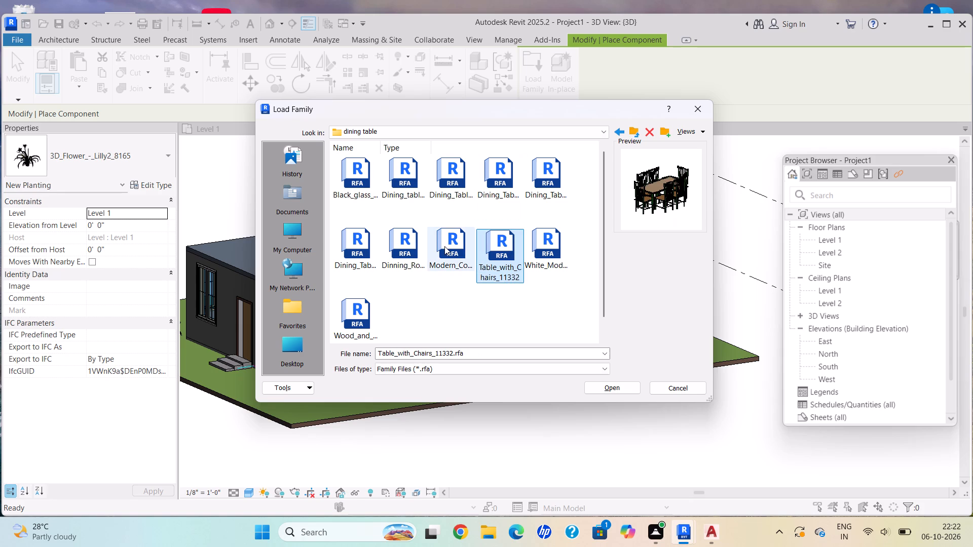
{"action": "left_click", "coordinate": [444, 246]}
{"action": "left_click", "coordinate": [390, 250]}
{"action": "left_click", "coordinate": [355, 268]}
{"action": "left_click", "coordinate": [538, 253]}
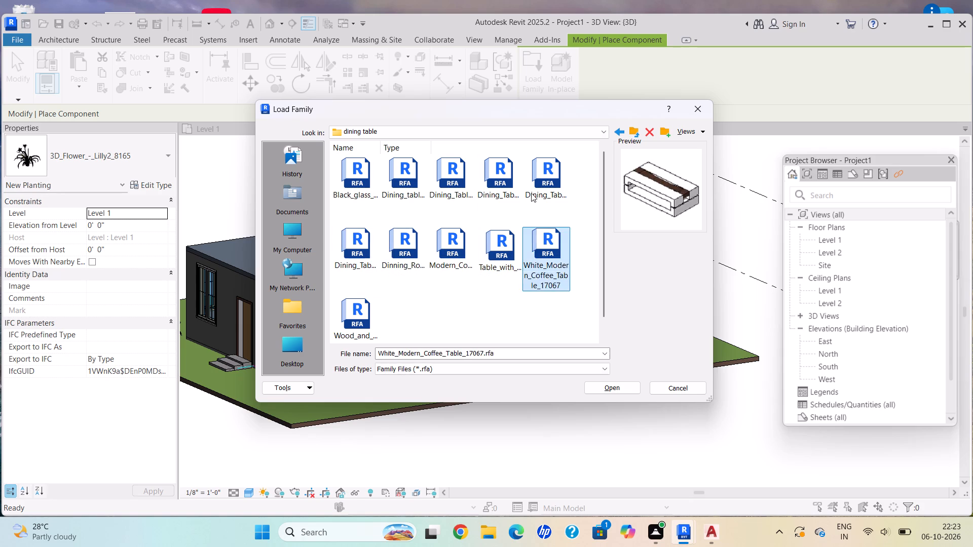
{"action": "left_click", "coordinate": [536, 182]}
Open the library's chairs folder and preview families including adjustable_garden_chair_5339, Bali_coffee_tables_with_chair_2853, akrimee_stu_450dia_17786 and Adirondack_chair_13489.
{"action": "left_click", "coordinate": [621, 131]}
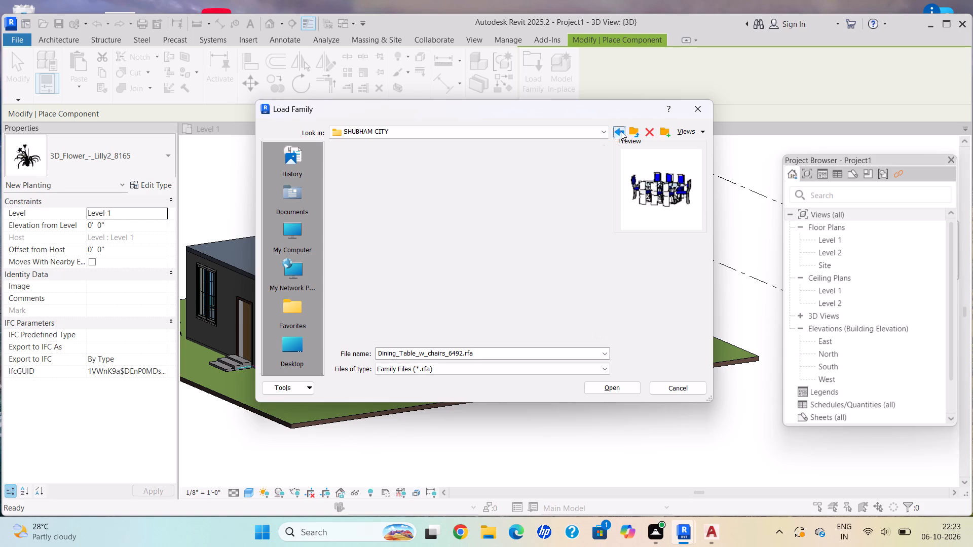
{"action": "double_click", "coordinate": [417, 260]}
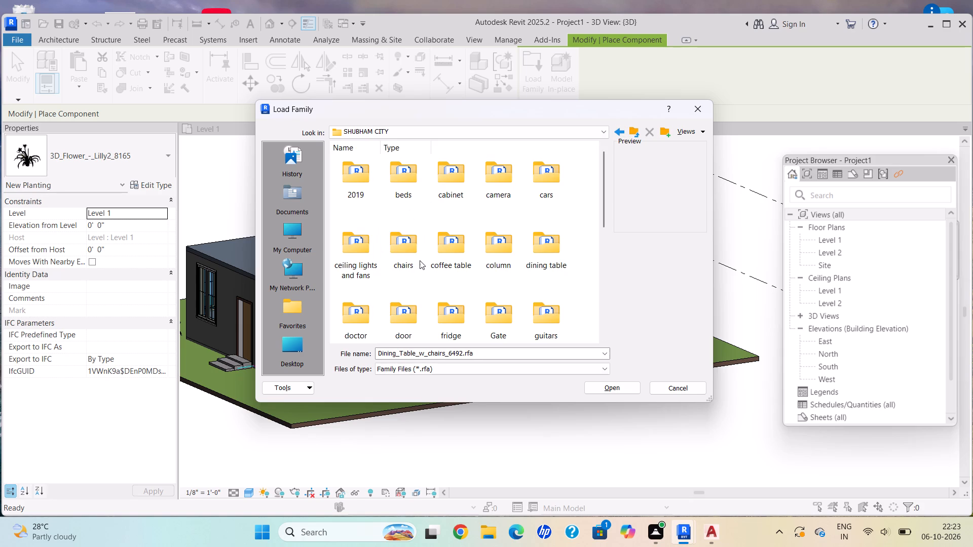
{"action": "double_click", "coordinate": [409, 256]}
{"action": "left_click", "coordinate": [457, 194]}
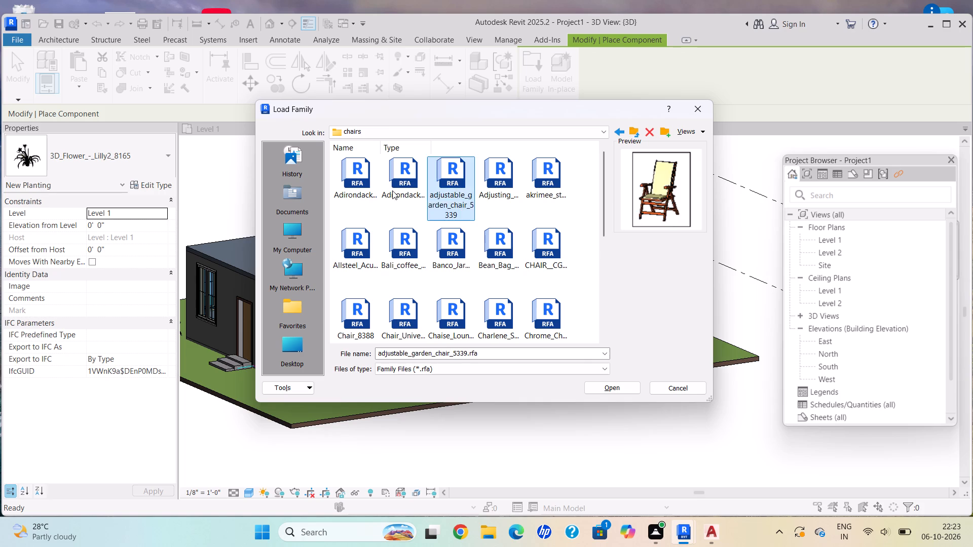
{"action": "left_click", "coordinate": [392, 190]}
{"action": "left_click", "coordinate": [463, 248]}
{"action": "left_click", "coordinate": [408, 253]}
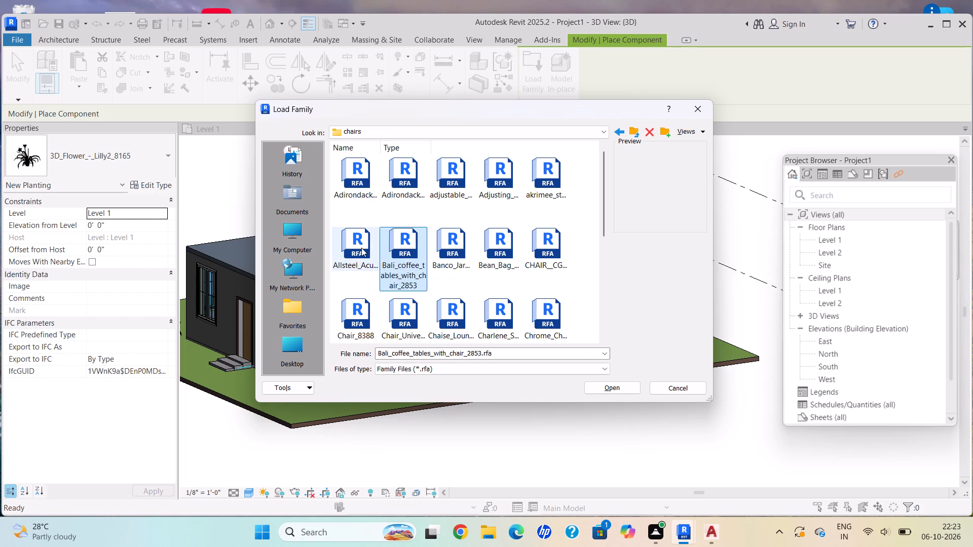
{"action": "left_click", "coordinate": [352, 244]}
{"action": "left_click", "coordinate": [507, 190]}
{"action": "left_click", "coordinate": [538, 186]}
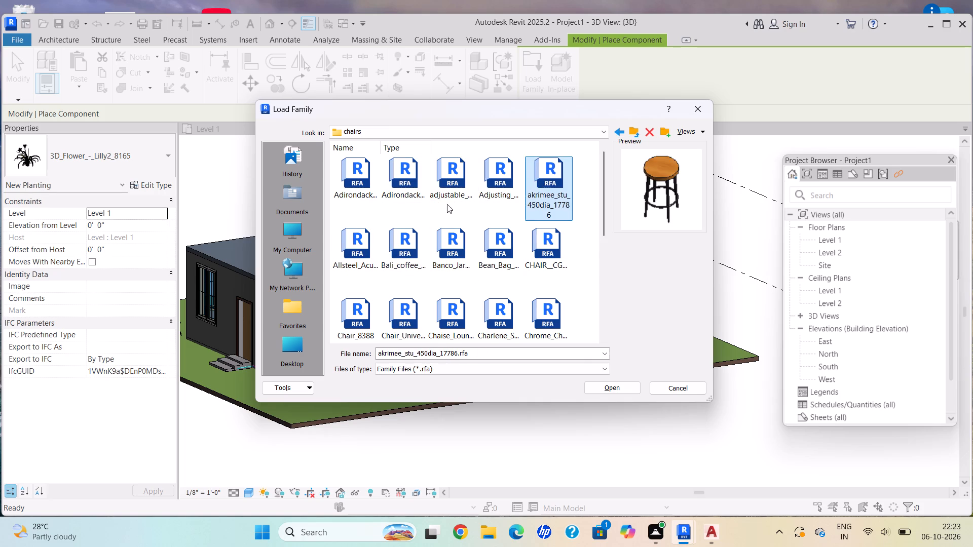
{"action": "left_click", "coordinate": [457, 189]}
{"action": "left_click", "coordinate": [401, 173]}
{"action": "left_click", "coordinate": [359, 173]}
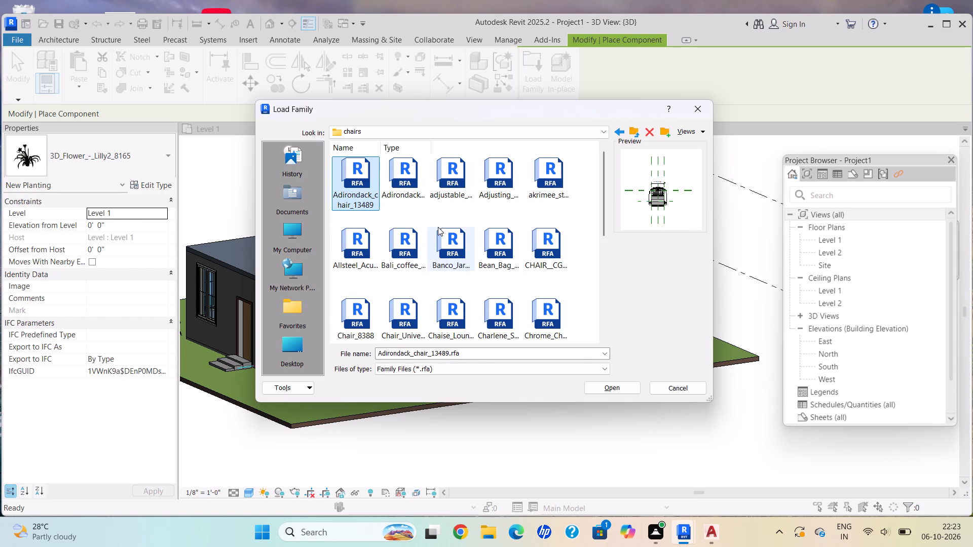
Preview more chair families, including CHAIR__CG17_14493, Charlene_Sleeper_Couch_17259, Chair_University_14420, Chair_8388, Waiting_Room_Chair_-_Single_2811 and SWINGING_PATIO_CHAIR_16558.
{"action": "left_click", "coordinate": [462, 242]}
{"action": "left_click", "coordinate": [501, 245]}
{"action": "left_click", "coordinate": [543, 244]}
{"action": "left_click", "coordinate": [557, 302]}
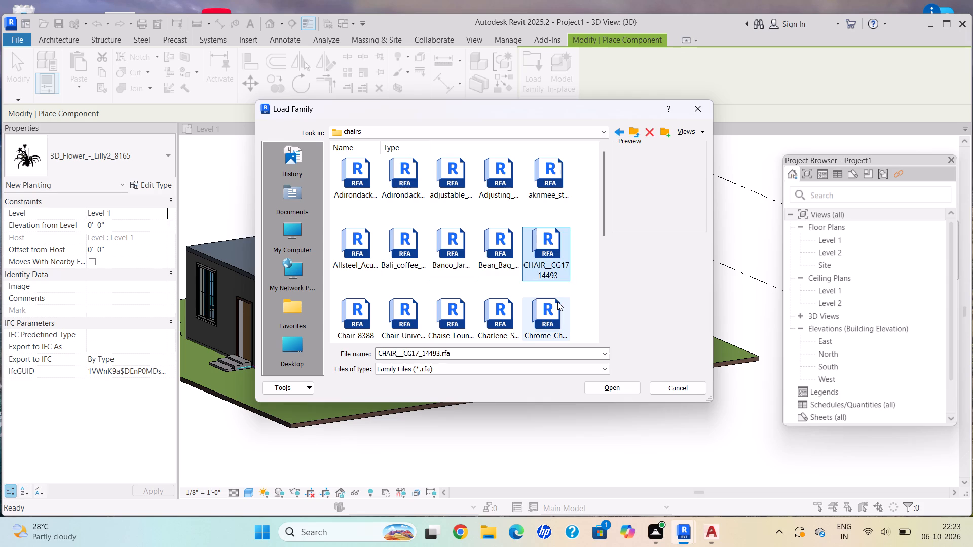
{"action": "left_click", "coordinate": [506, 310]}
{"action": "left_click", "coordinate": [460, 308]}
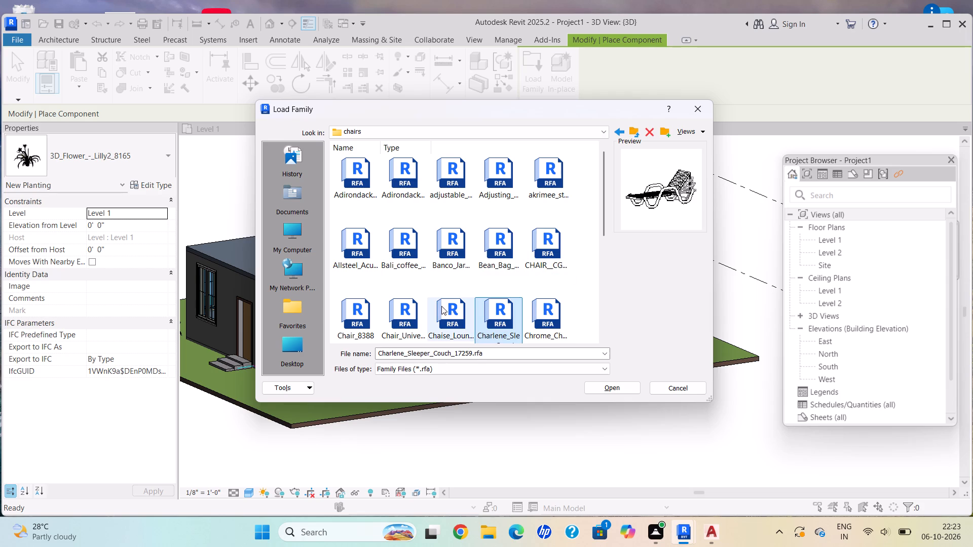
{"action": "left_click", "coordinate": [411, 311]}
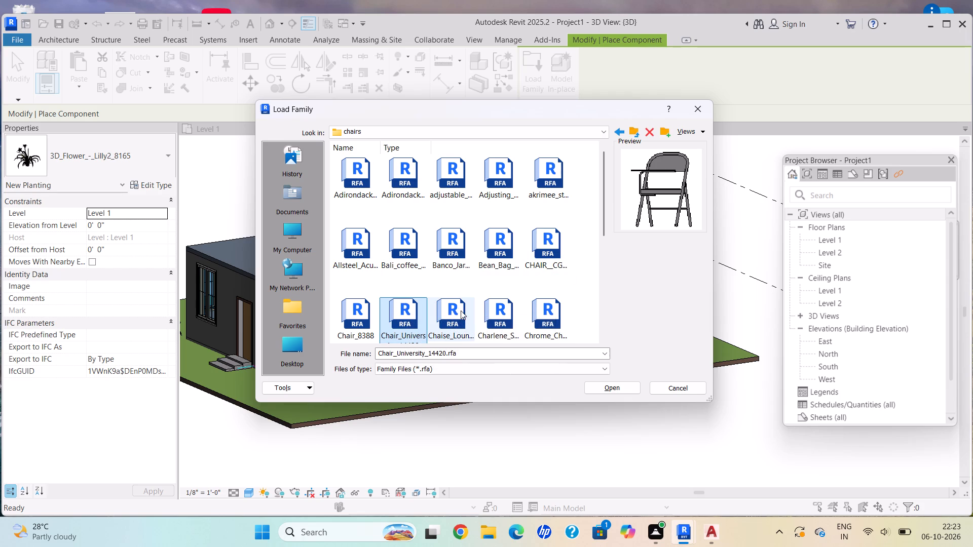
{"action": "left_click", "coordinate": [363, 318]}
{"action": "scroll", "coordinate": [513, 277], "scroll_direction": "down", "scroll_amount": 4}
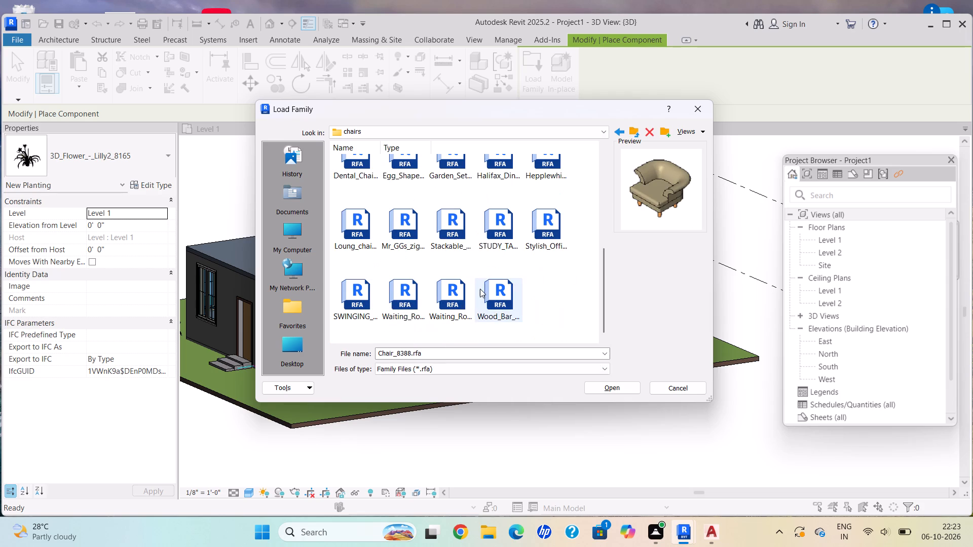
{"action": "left_click", "coordinate": [479, 290]}
{"action": "left_click", "coordinate": [453, 300]}
{"action": "left_click", "coordinate": [416, 301]}
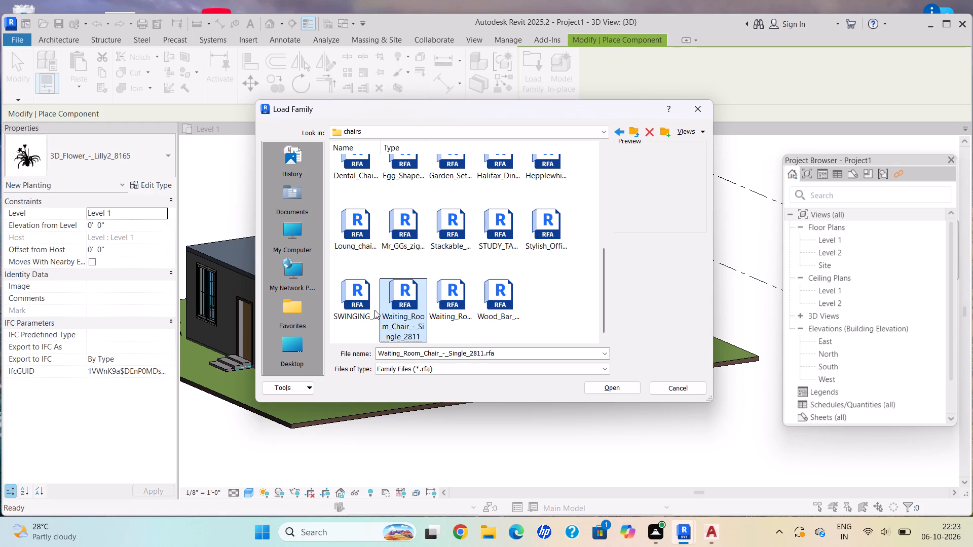
{"action": "left_click", "coordinate": [355, 307]}
Return to the SHUBHAM CITY library and preview the study table folder's families, including study_table_16074 and Modern_Desk_12633.
{"action": "double_click", "coordinate": [294, 204]}
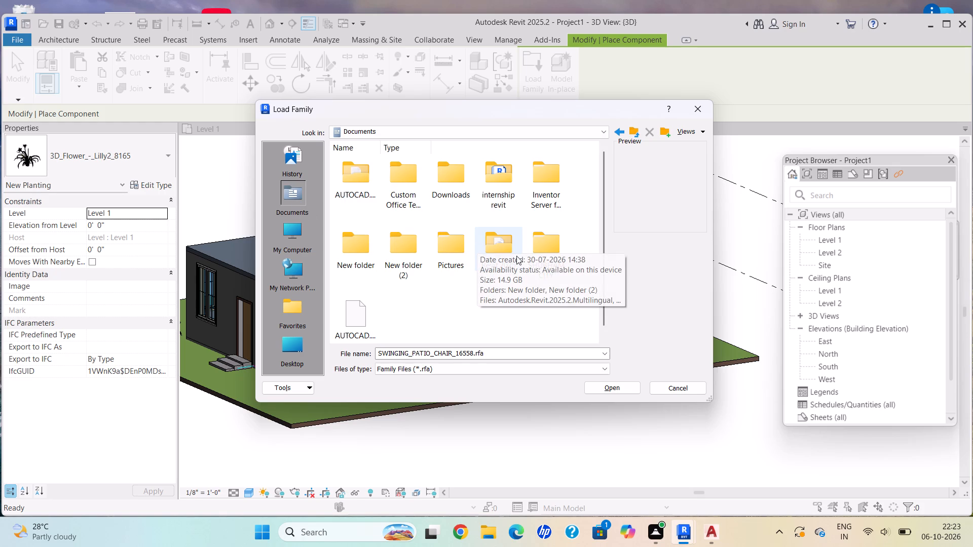
{"action": "double_click", "coordinate": [548, 249]}
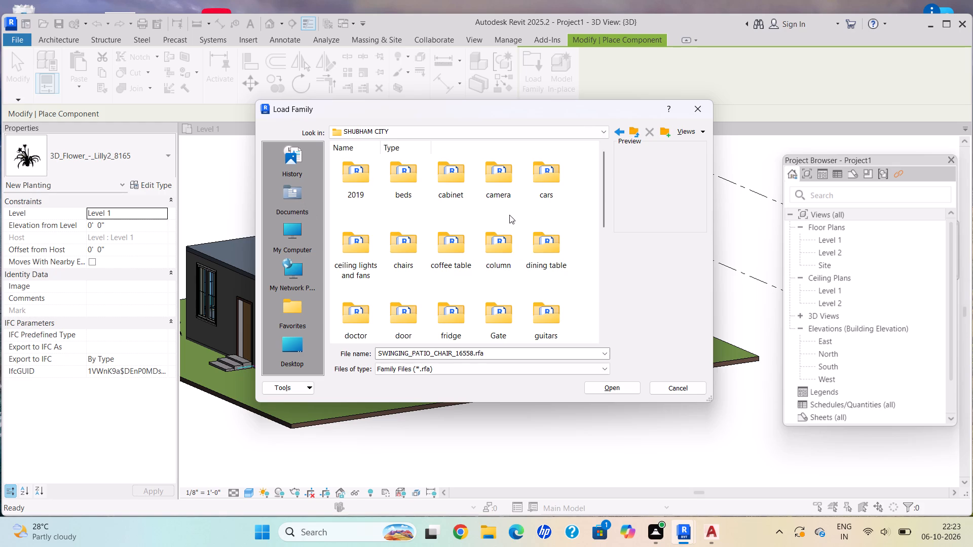
{"action": "scroll", "coordinate": [527, 269], "scroll_direction": "down", "scroll_amount": 3}
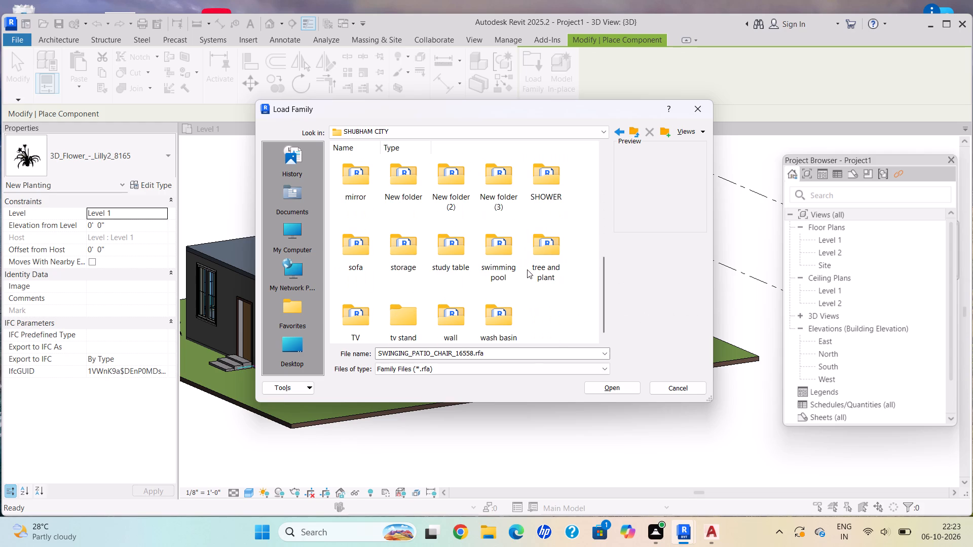
{"action": "scroll", "coordinate": [527, 269], "scroll_direction": "down", "scroll_amount": 1}
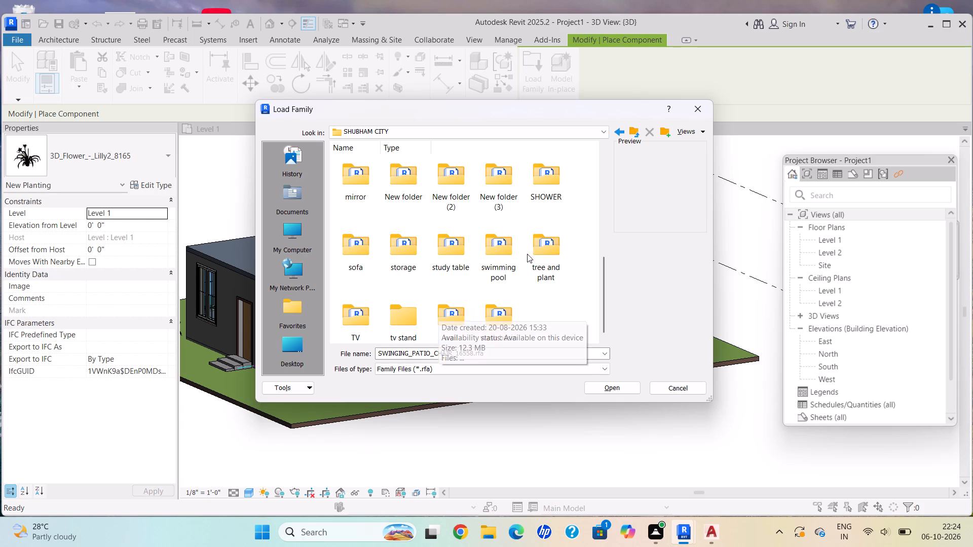
{"action": "scroll", "coordinate": [565, 269], "scroll_direction": "down", "scroll_amount": 2}
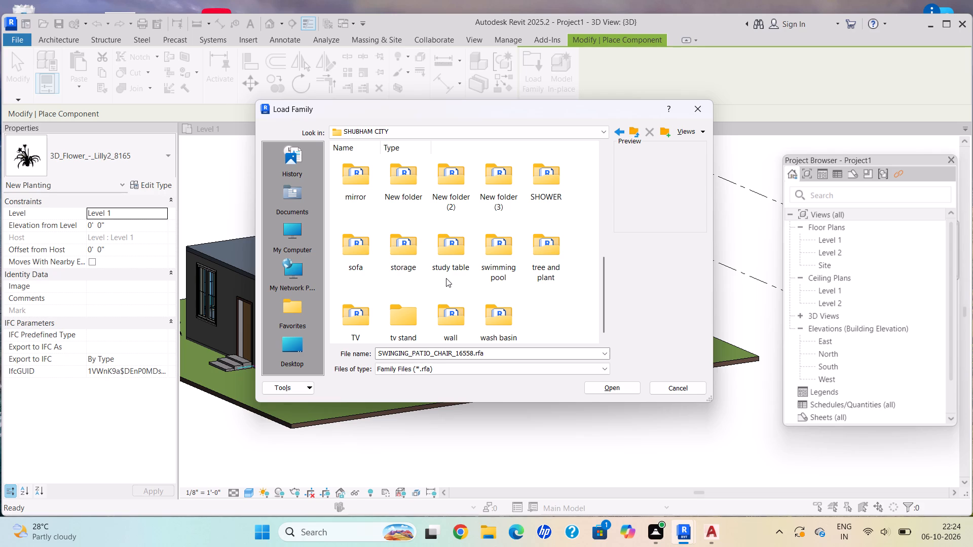
{"action": "left_click", "coordinate": [453, 259]}
{"action": "left_click", "coordinate": [458, 260]}
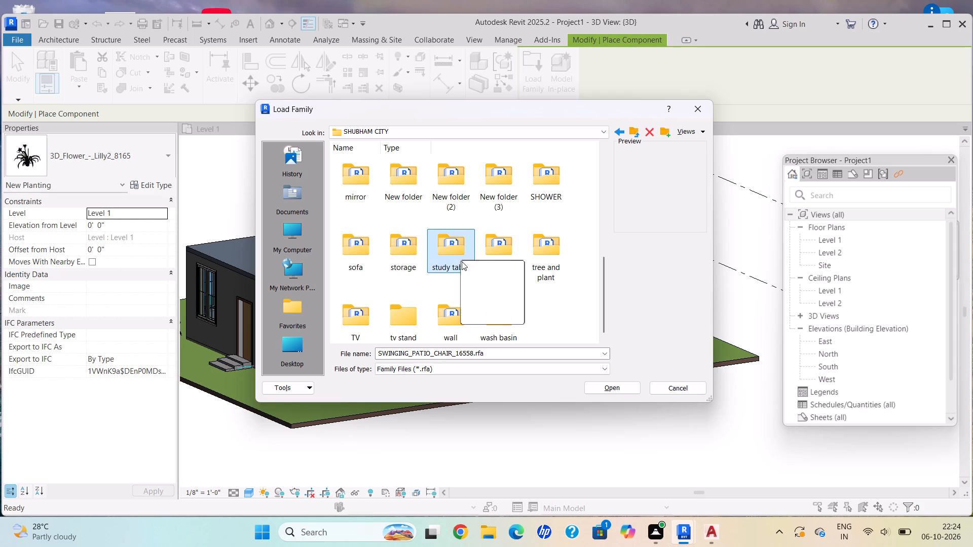
{"action": "triple_click", "coordinate": [462, 261]}
{"action": "left_click", "coordinate": [483, 204]}
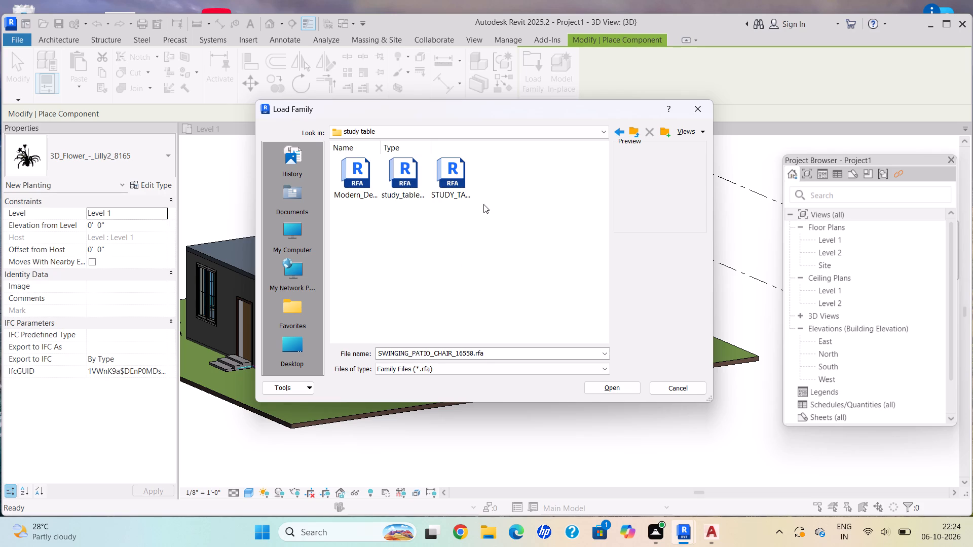
{"action": "left_click", "coordinate": [459, 200]}
{"action": "left_click", "coordinate": [398, 189]}
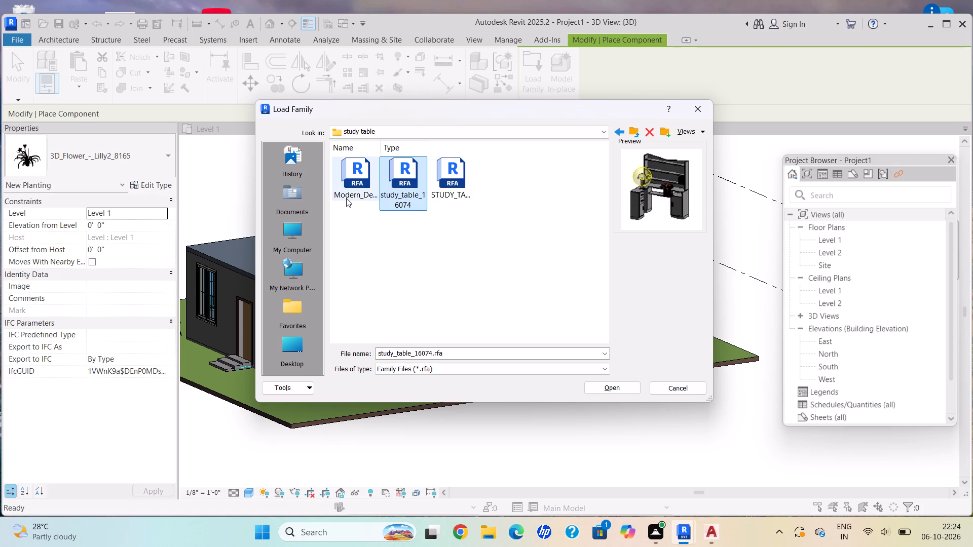
{"action": "left_click", "coordinate": [346, 198]}
Go back to the SHUBHAM CITY library and look through its folders for another family category.
{"action": "left_click", "coordinate": [619, 133]}
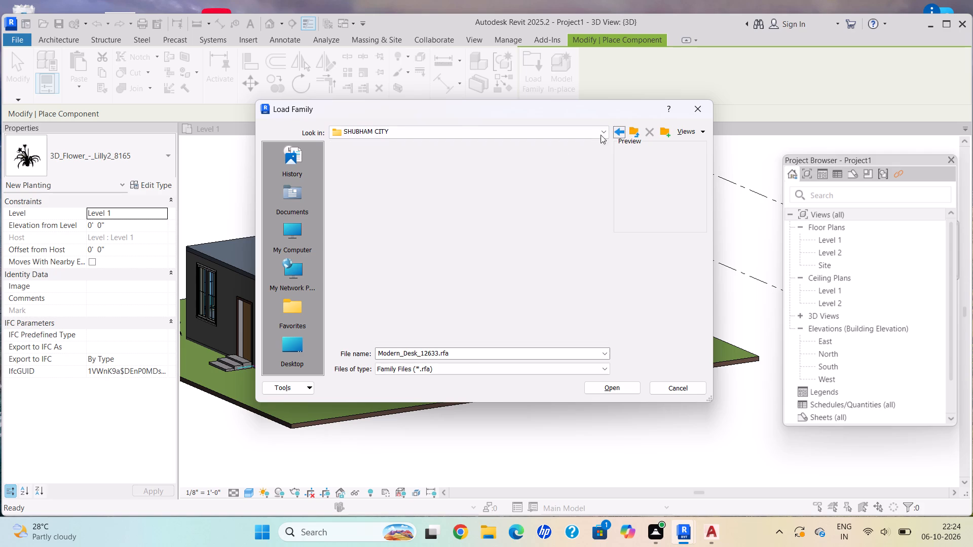
{"action": "scroll", "coordinate": [389, 217], "scroll_direction": "up", "scroll_amount": 2}
{"action": "scroll", "coordinate": [389, 217], "scroll_direction": "down", "scroll_amount": 1}
{"action": "scroll", "coordinate": [379, 252], "scroll_direction": "up", "scroll_amount": 1}
{"action": "scroll", "coordinate": [378, 254], "scroll_direction": "down", "scroll_amount": 2}
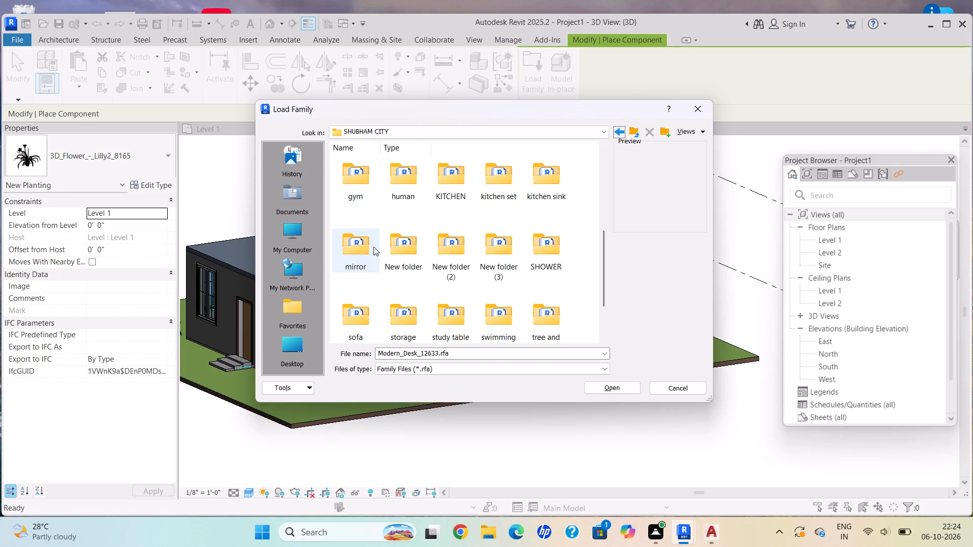
{"action": "scroll", "coordinate": [383, 243], "scroll_direction": "down", "scroll_amount": 3}
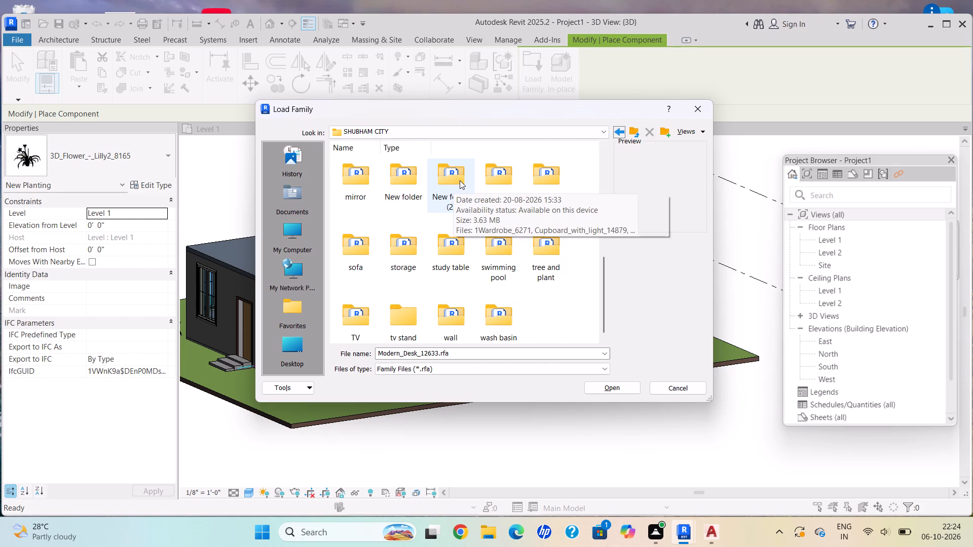
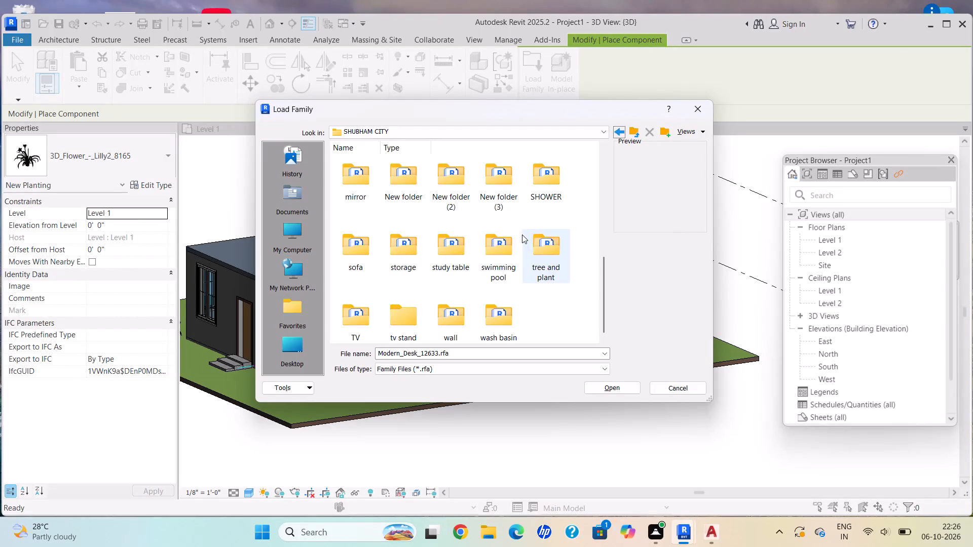
Load the Bamboo_plant_16776 family from the library's tree and plant folder, dismissing the save reminder.
{"action": "scroll", "coordinate": [558, 312], "scroll_direction": "down", "scroll_amount": 9}
{"action": "double_click", "coordinate": [538, 260]}
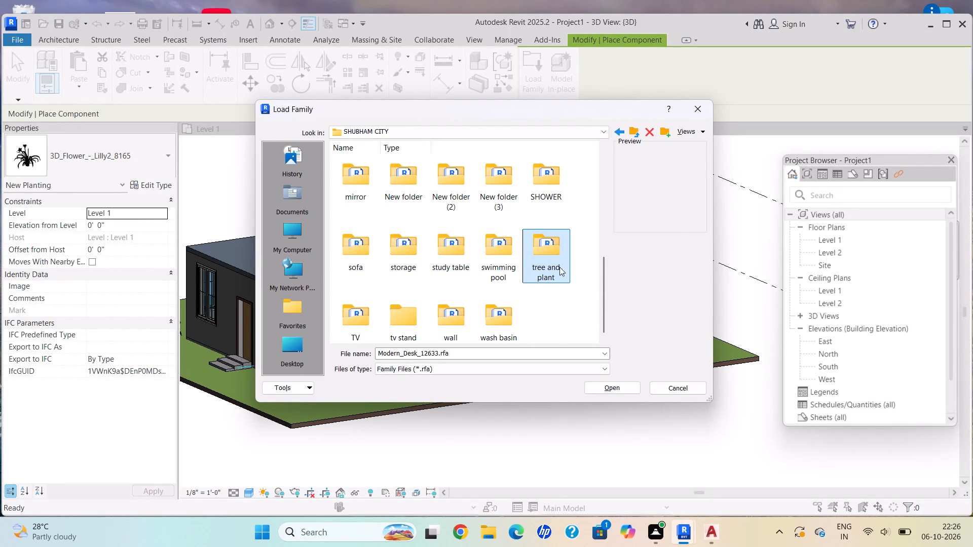
{"action": "triple_click", "coordinate": [557, 249]}
{"action": "left_click", "coordinate": [553, 247]}
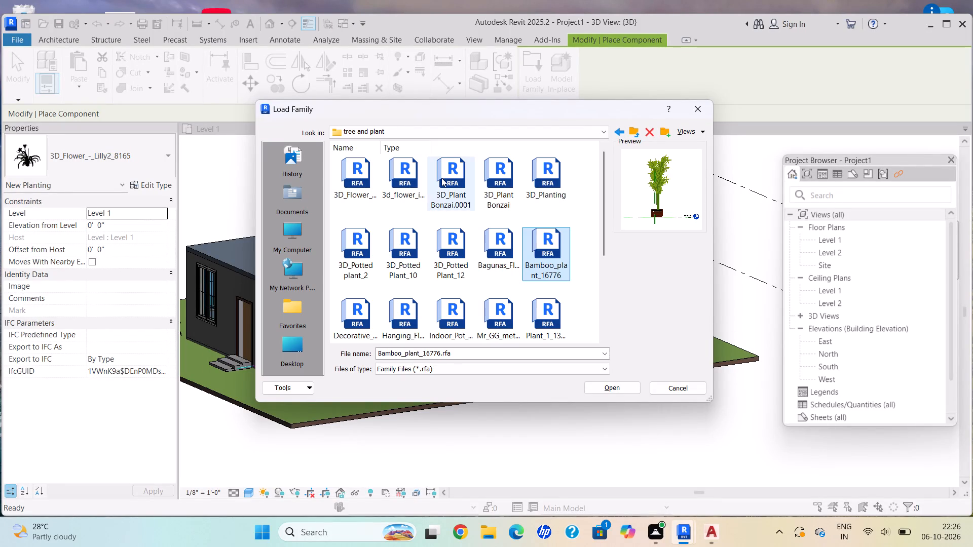
{"action": "left_click", "coordinate": [448, 182]}
{"action": "left_click", "coordinate": [508, 189]}
{"action": "left_click", "coordinate": [551, 250]}
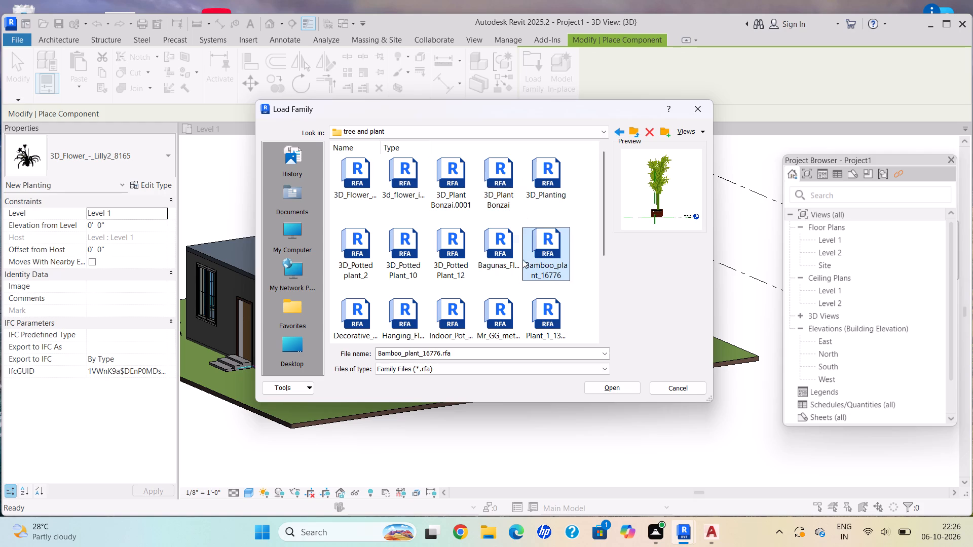
{"action": "left_click", "coordinate": [629, 386]}
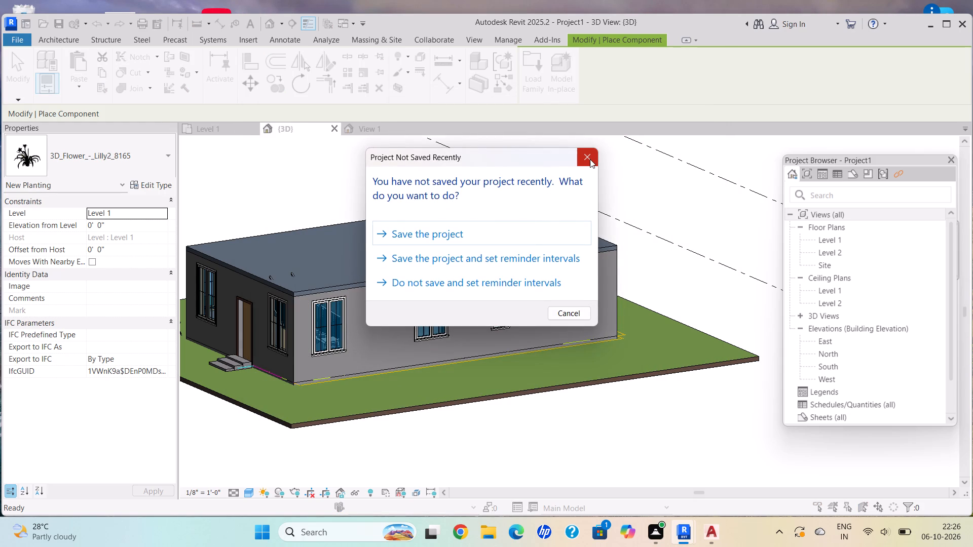
{"action": "left_click", "coordinate": [590, 159]}
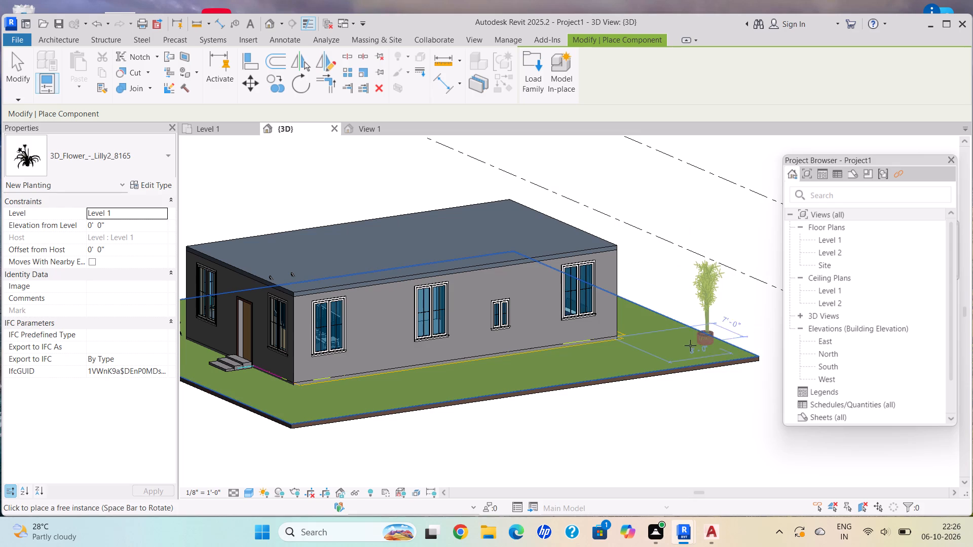
Place one bamboo plant on the lawn near a rear corner of the house, about 7'-0" out from the wall.
{"action": "scroll", "coordinate": [698, 351], "scroll_direction": "up", "scroll_amount": 6}
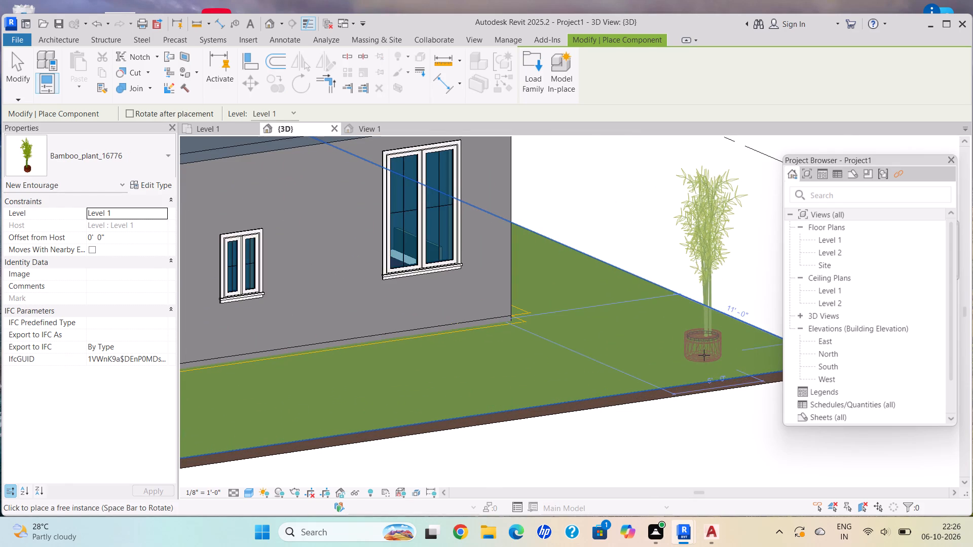
{"action": "scroll", "coordinate": [704, 355], "scroll_direction": "down", "scroll_amount": 1}
{"action": "scroll", "coordinate": [704, 355], "scroll_direction": "up", "scroll_amount": 3}
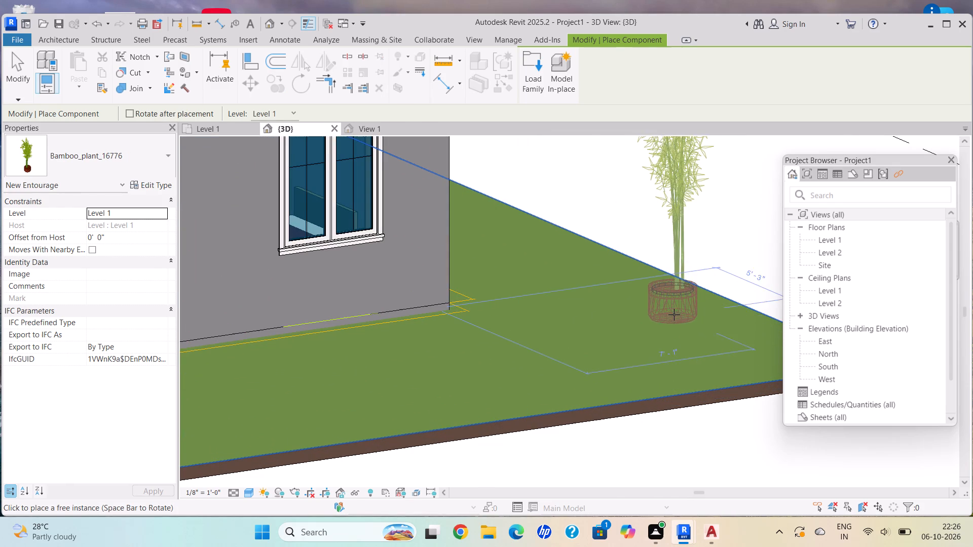
{"action": "left_click", "coordinate": [692, 324]}
Place three more bamboo plants behind the house's windowless rear wall, one of them near the lawn's opposite rear corner.
{"action": "scroll", "coordinate": [630, 332], "scroll_direction": "down", "scroll_amount": 2}
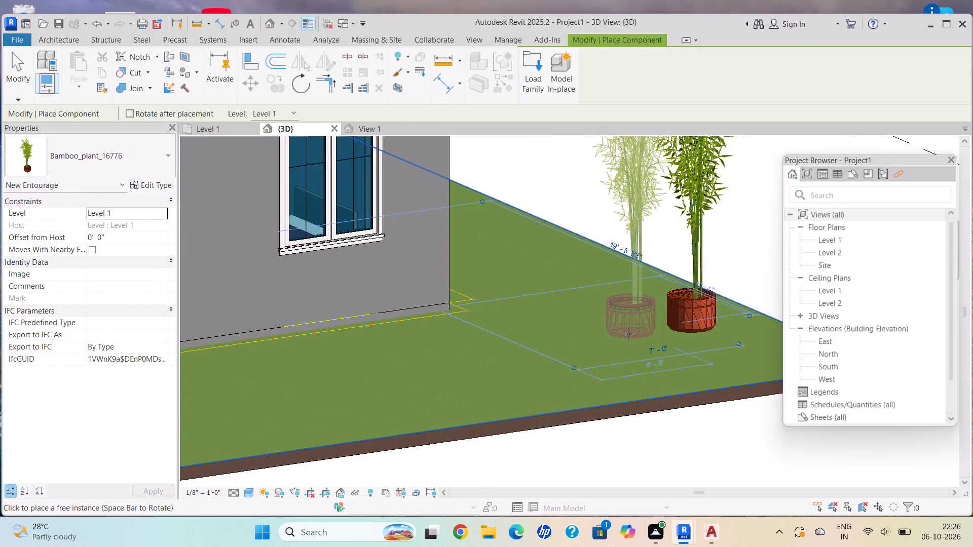
{"action": "scroll", "coordinate": [628, 334], "scroll_direction": "down", "scroll_amount": 10}
{"action": "middle_click_drag", "start_coordinate": [621, 322], "coordinate": [451, 426], "text": "shift"}
{"action": "scroll", "coordinate": [725, 294], "scroll_direction": "up", "scroll_amount": 1}
{"action": "scroll", "coordinate": [718, 295], "scroll_direction": "down", "scroll_amount": 1}
{"action": "scroll", "coordinate": [718, 295], "scroll_direction": "up", "scroll_amount": 3}
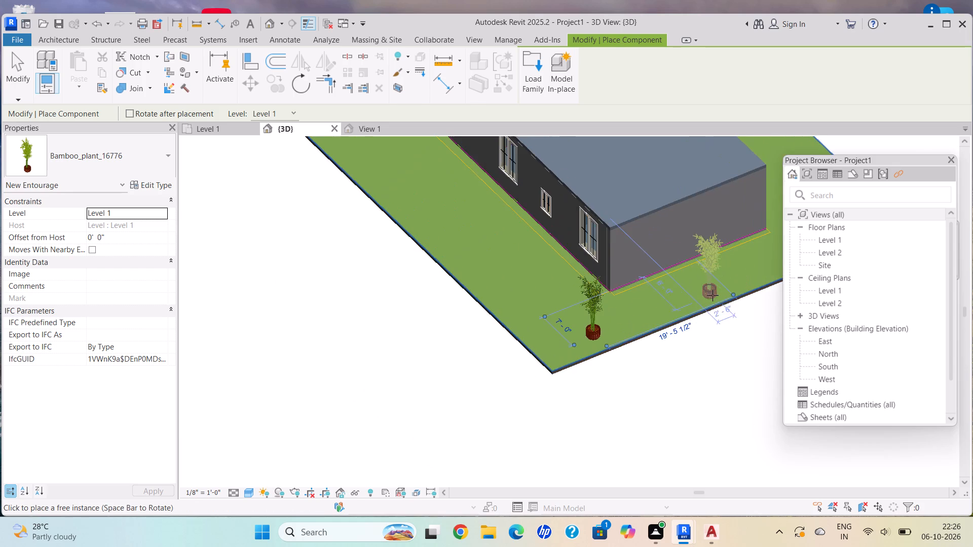
{"action": "middle_click_drag", "start_coordinate": [708, 292], "coordinate": [580, 381]}
{"action": "scroll", "coordinate": [580, 378], "scroll_direction": "up", "scroll_amount": 3}
{"action": "left_click", "coordinate": [579, 378]}
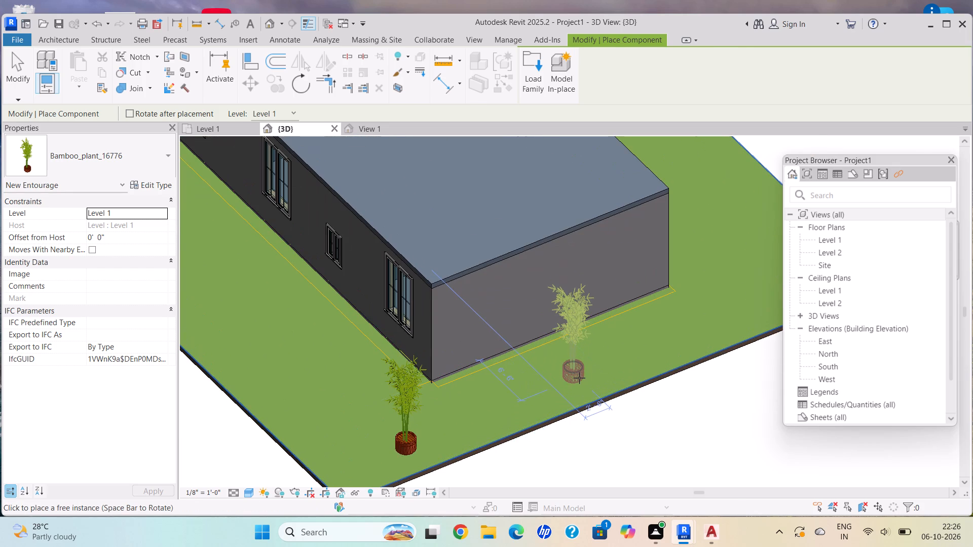
{"action": "scroll", "coordinate": [622, 349], "scroll_direction": "down", "scroll_amount": 1}
{"action": "middle_click_drag", "start_coordinate": [622, 349], "coordinate": [466, 403]}
{"action": "left_click", "coordinate": [652, 338]}
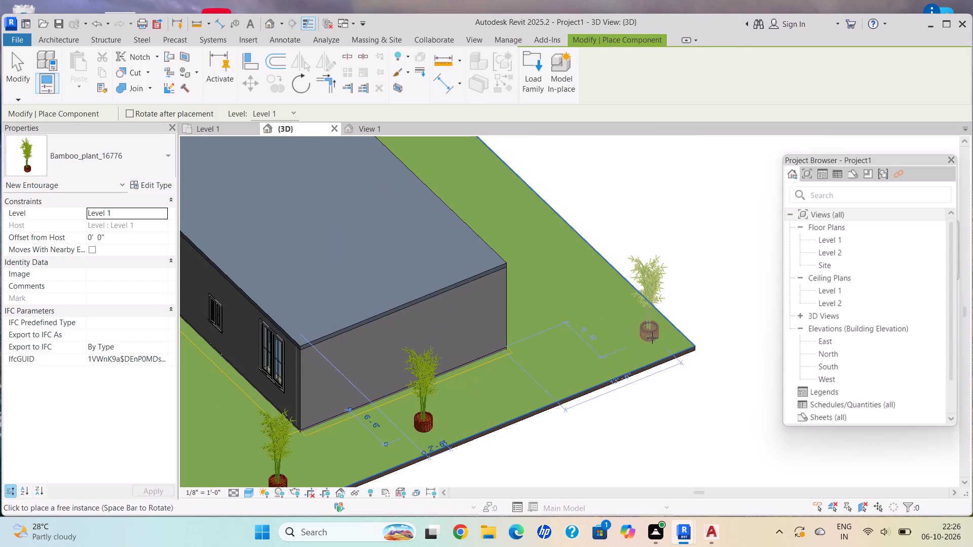
{"action": "left_click", "coordinate": [480, 407]}
Place three bamboo plants in a row on the lawn along the house's side wall, from rear to front, and end placement.
{"action": "scroll", "coordinate": [448, 399], "scroll_direction": "down", "scroll_amount": 9}
{"action": "middle_click_drag", "start_coordinate": [396, 383], "coordinate": [530, 374], "text": "shift"}
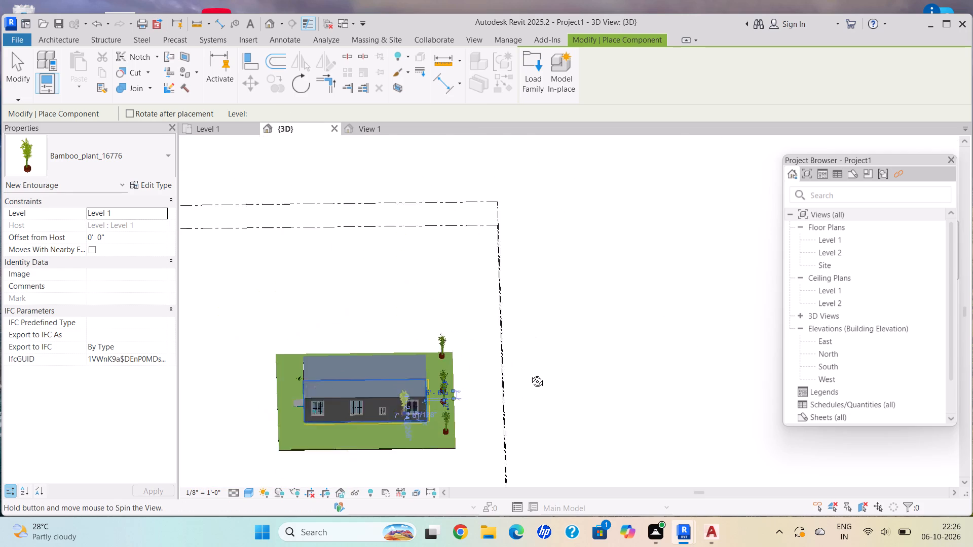
{"action": "middle_click_drag", "start_coordinate": [530, 374], "coordinate": [623, 345], "text": "shift"}
{"action": "middle_click_drag", "start_coordinate": [491, 413], "coordinate": [516, 405]}
{"action": "middle_click_drag", "start_coordinate": [524, 390], "coordinate": [529, 374]}
{"action": "middle_click_drag", "start_coordinate": [484, 393], "coordinate": [507, 417], "text": "shift"}
{"action": "scroll", "coordinate": [506, 416], "scroll_direction": "up", "scroll_amount": 4}
{"action": "scroll", "coordinate": [506, 416], "scroll_direction": "down", "scroll_amount": 1}
{"action": "scroll", "coordinate": [543, 402], "scroll_direction": "up", "scroll_amount": 4}
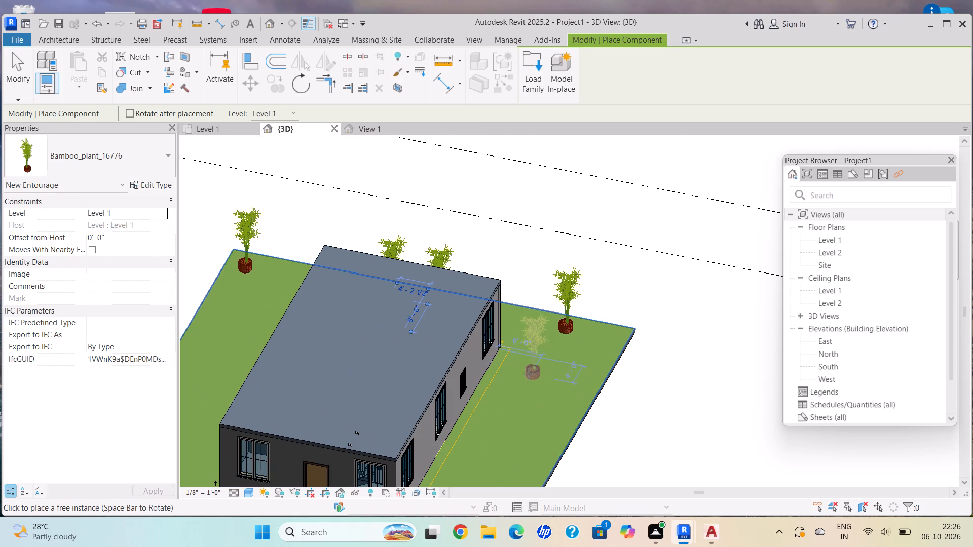
{"action": "left_click", "coordinate": [528, 372]}
{"action": "scroll", "coordinate": [523, 413], "scroll_direction": "down", "scroll_amount": 1}
{"action": "middle_click_drag", "start_coordinate": [523, 414], "coordinate": [510, 315]}
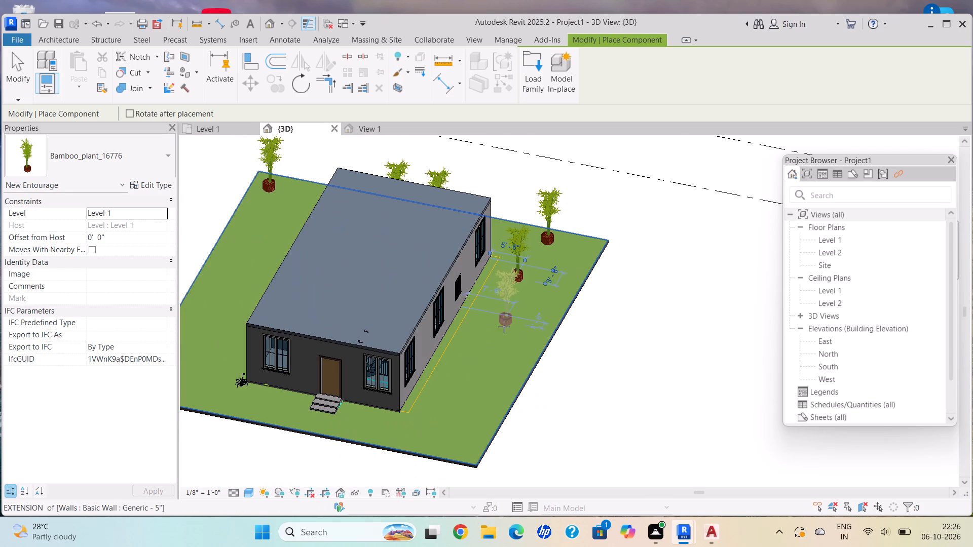
{"action": "left_click", "coordinate": [480, 336]}
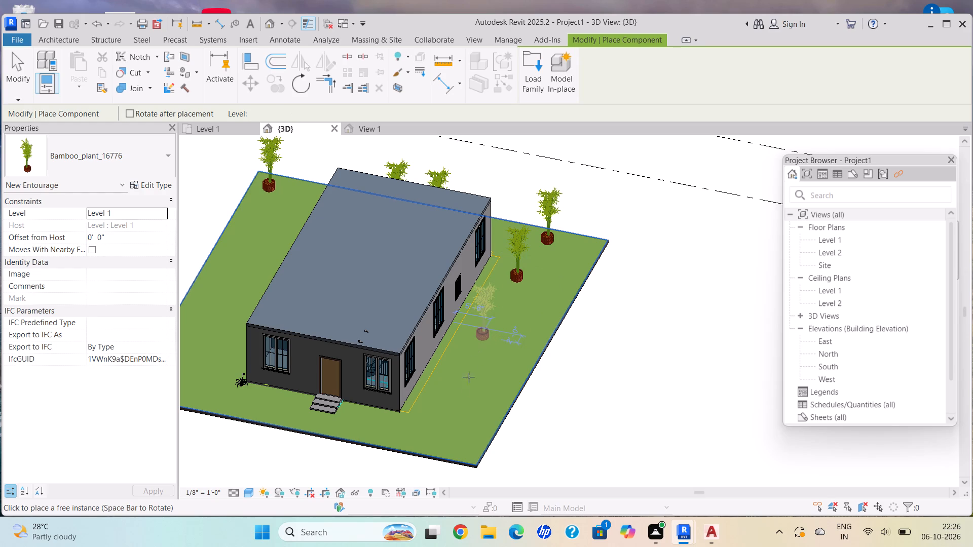
{"action": "left_click", "coordinate": [435, 407]}
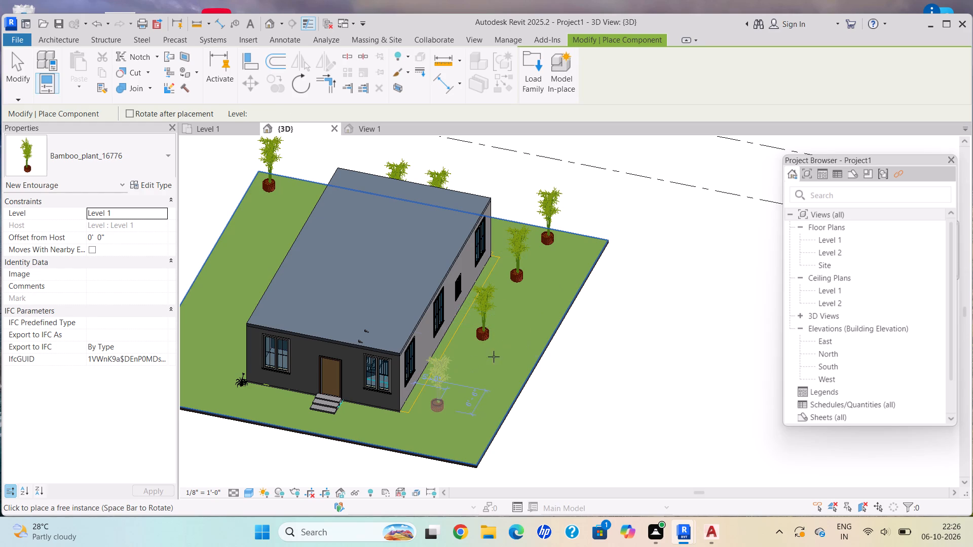
{"action": "scroll", "coordinate": [409, 357], "scroll_direction": "down", "scroll_amount": 1}
{"action": "middle_click_drag", "start_coordinate": [431, 369], "coordinate": [467, 385], "text": "shift"}
{"action": "middle_click_drag", "start_coordinate": [469, 386], "coordinate": [475, 389], "text": "shift"}
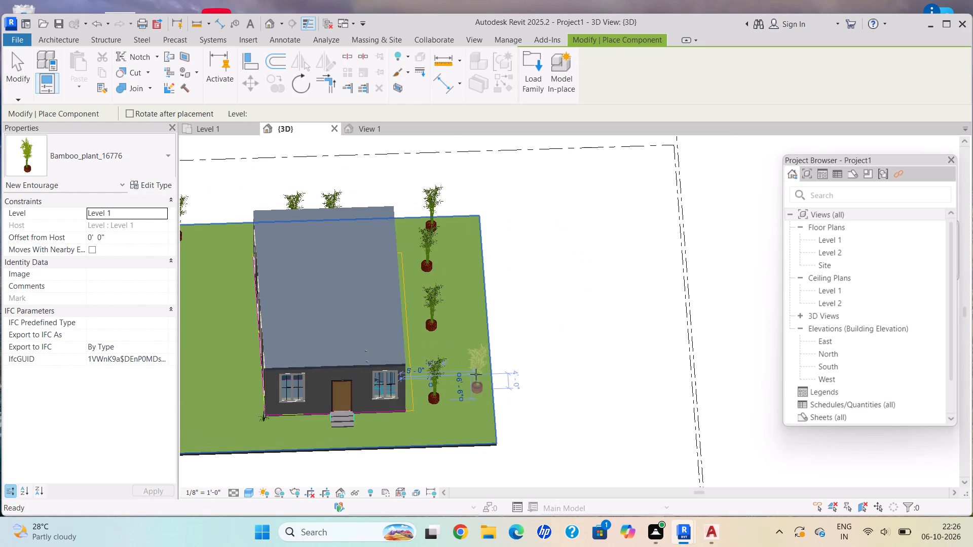
{"action": "key", "text": "Escape"}
{"action": "key", "text": "Escape"}
{"action": "key", "text": "Escape"}
{"action": "scroll", "coordinate": [425, 194], "scroll_direction": "up", "scroll_amount": 4}
{"action": "key", "text": "Escape"}
Start a new in-place model in the Generic Models category, keeping the suggested name.
{"action": "scroll", "coordinate": [435, 189], "scroll_direction": "down", "scroll_amount": 1}
{"action": "scroll", "coordinate": [435, 189], "scroll_direction": "up", "scroll_amount": 1}
{"action": "scroll", "coordinate": [435, 189], "scroll_direction": "down", "scroll_amount": 1}
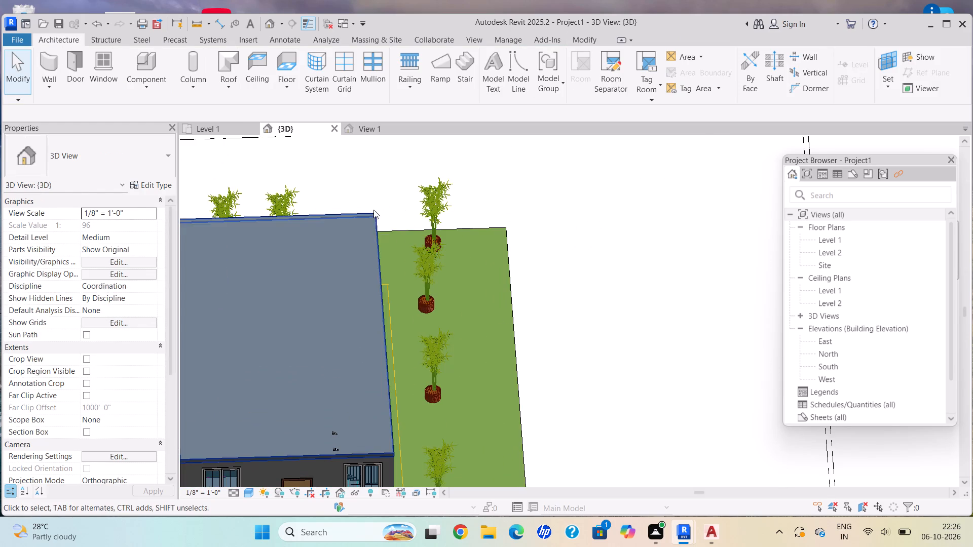
{"action": "scroll", "coordinate": [468, 261], "scroll_direction": "down", "scroll_amount": 2}
{"action": "left_click", "coordinate": [155, 91]}
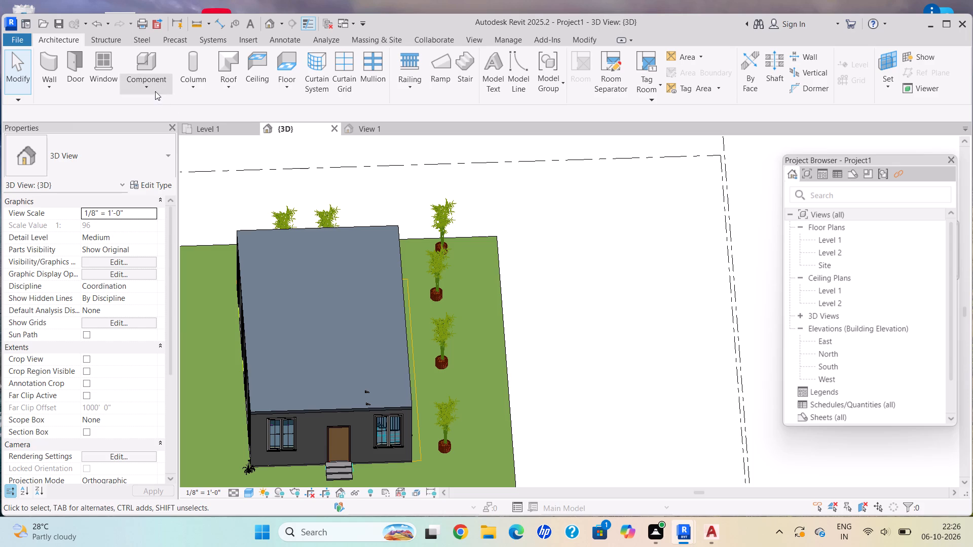
{"action": "left_click", "coordinate": [186, 136]}
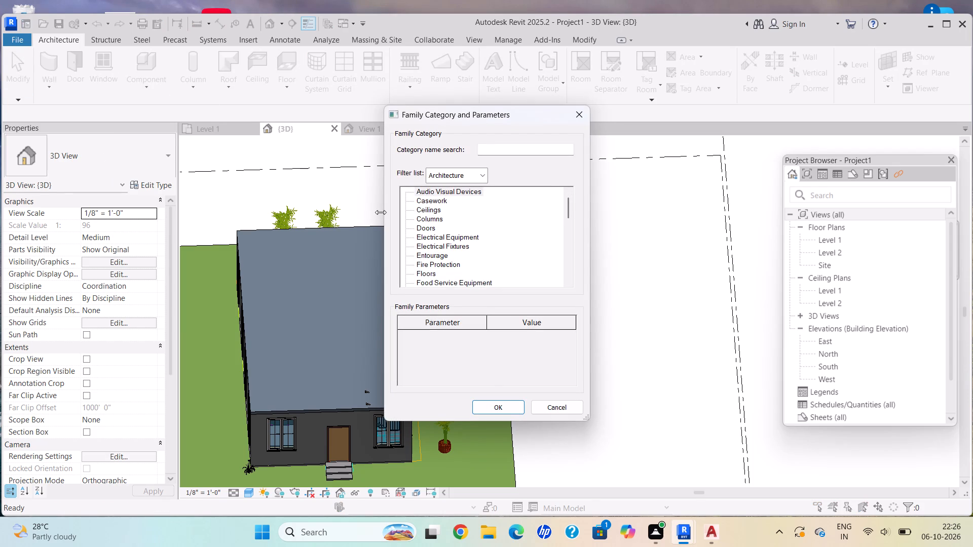
{"action": "scroll", "coordinate": [382, 212], "scroll_direction": "down", "scroll_amount": 6}
{"action": "left_click", "coordinate": [454, 272]}
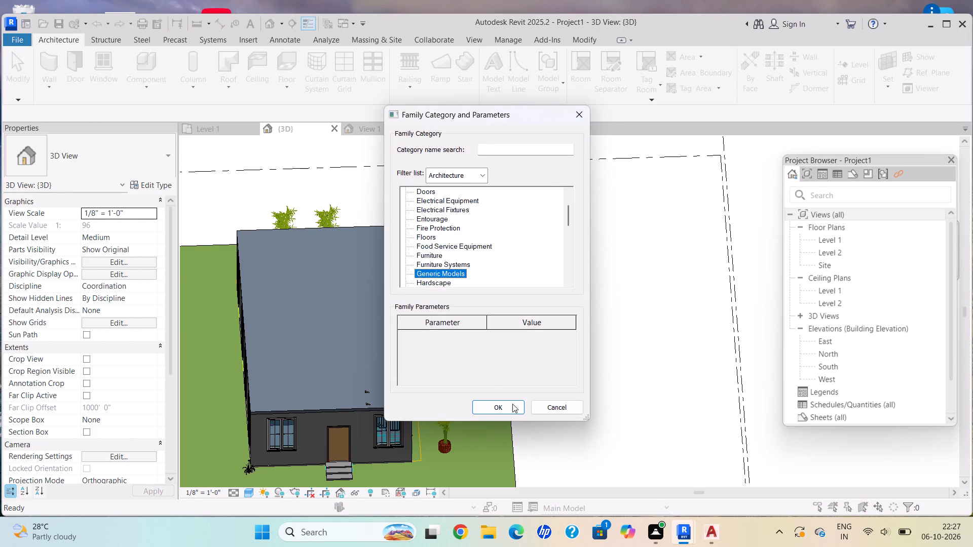
{"action": "left_click", "coordinate": [512, 407]}
{"action": "left_click", "coordinate": [357, 292]}
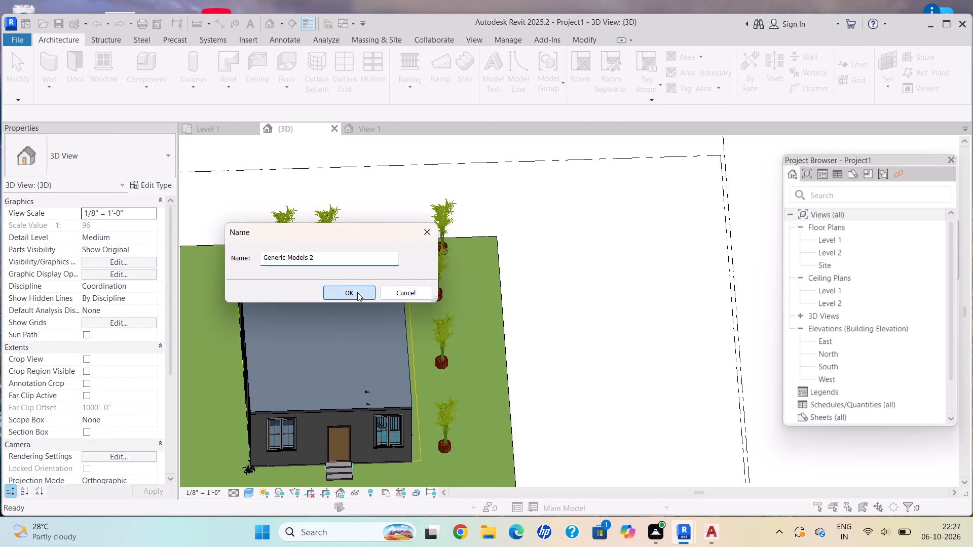
Start an extrusion and pick the Grassland toposolid's surface as its work plane.
{"action": "left_click", "coordinate": [48, 40]}
{"action": "left_click", "coordinate": [96, 76]}
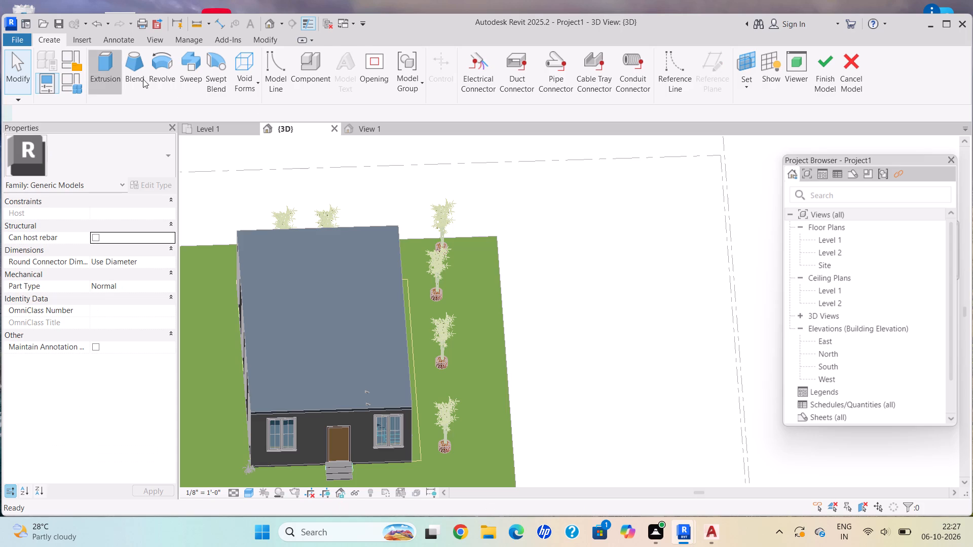
{"action": "left_click", "coordinate": [654, 88]}
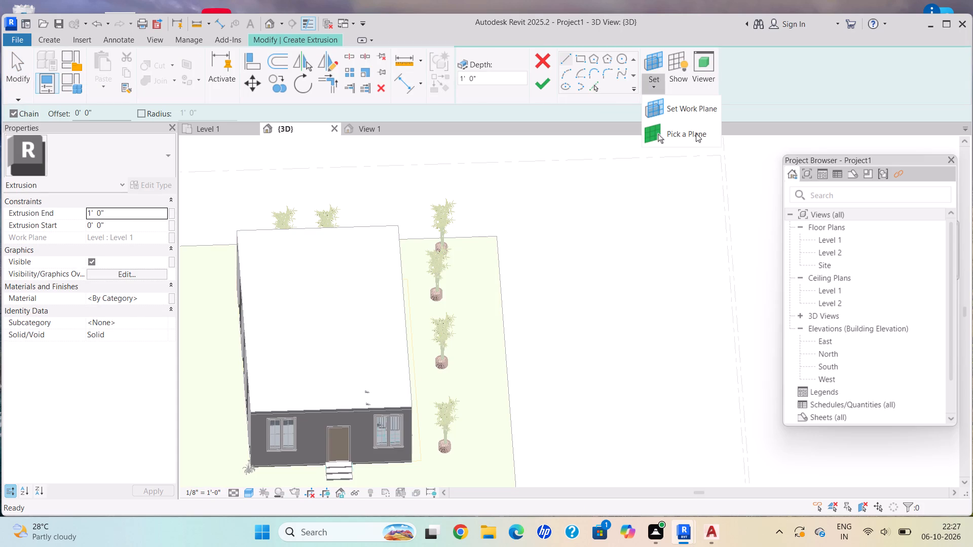
{"action": "left_click", "coordinate": [696, 133]}
{"action": "scroll", "coordinate": [543, 335], "scroll_direction": "down", "scroll_amount": 3}
{"action": "middle_click_drag", "start_coordinate": [539, 334], "coordinate": [502, 237]}
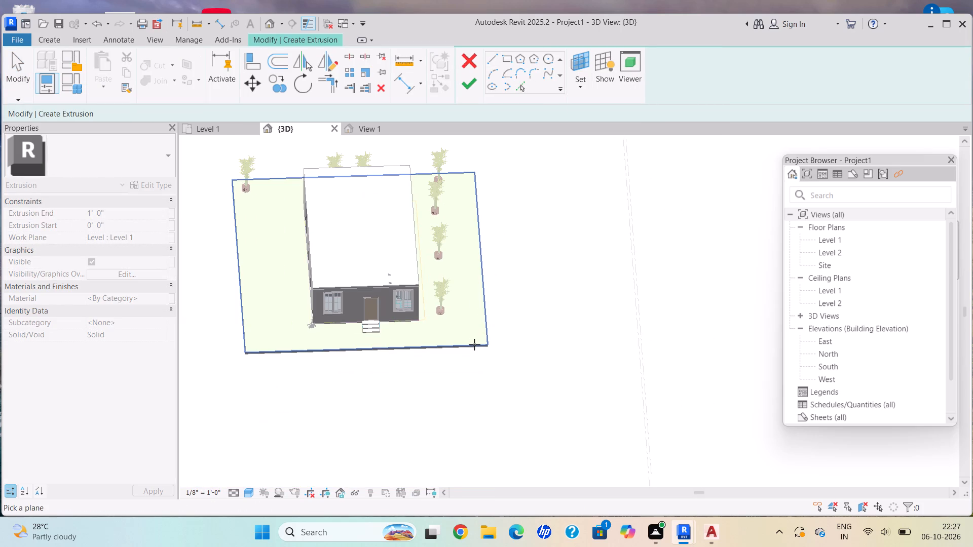
{"action": "left_click", "coordinate": [474, 344]}
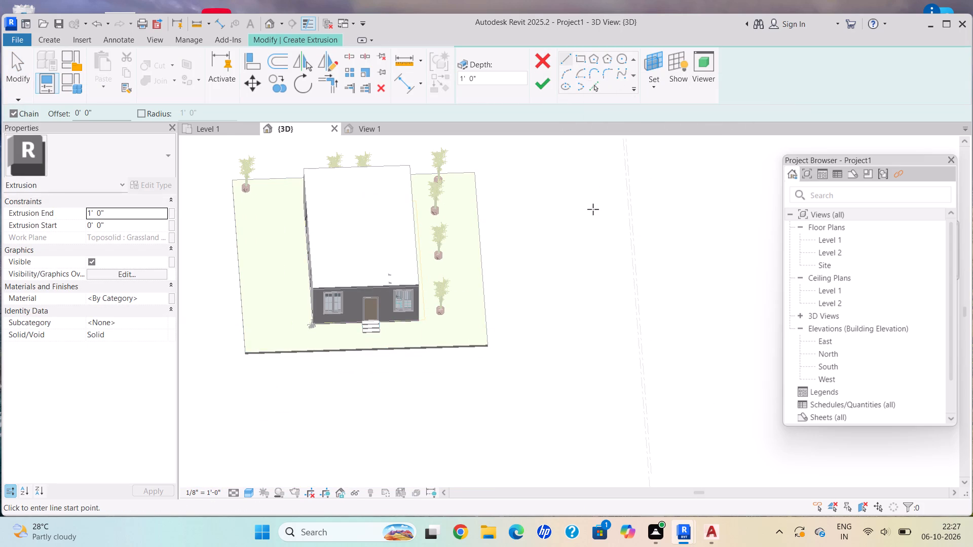
Extrude a rectangular strip about 6'-6" wide and 60'-9" long along the lawn's side edge beside the bamboo row, 1'-0" deep.
{"action": "scroll", "coordinate": [502, 336], "scroll_direction": "up", "scroll_amount": 9}
{"action": "scroll", "coordinate": [484, 351], "scroll_direction": "down", "scroll_amount": 1}
{"action": "scroll", "coordinate": [484, 351], "scroll_direction": "up", "scroll_amount": 1}
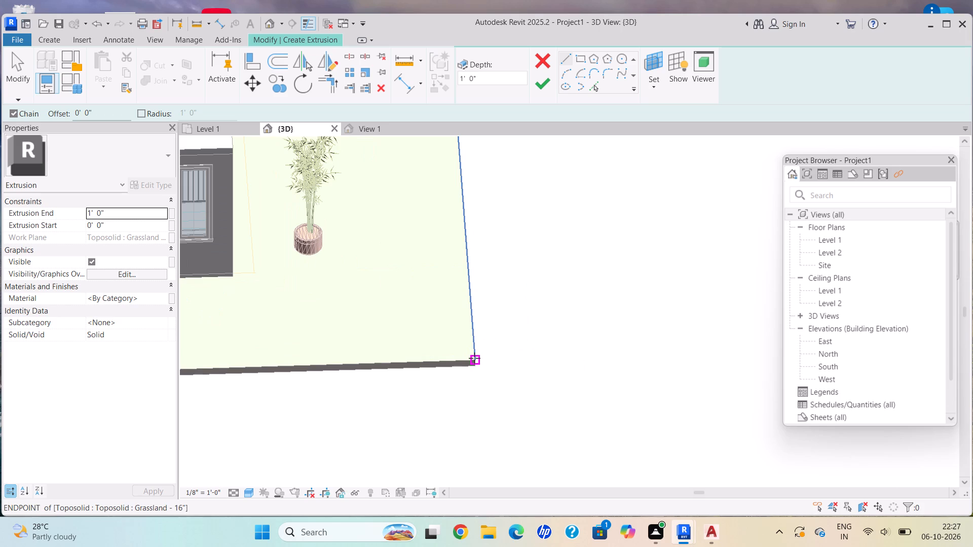
{"action": "left_click", "coordinate": [474, 359]}
{"action": "middle_click", "coordinate": [442, 194]}
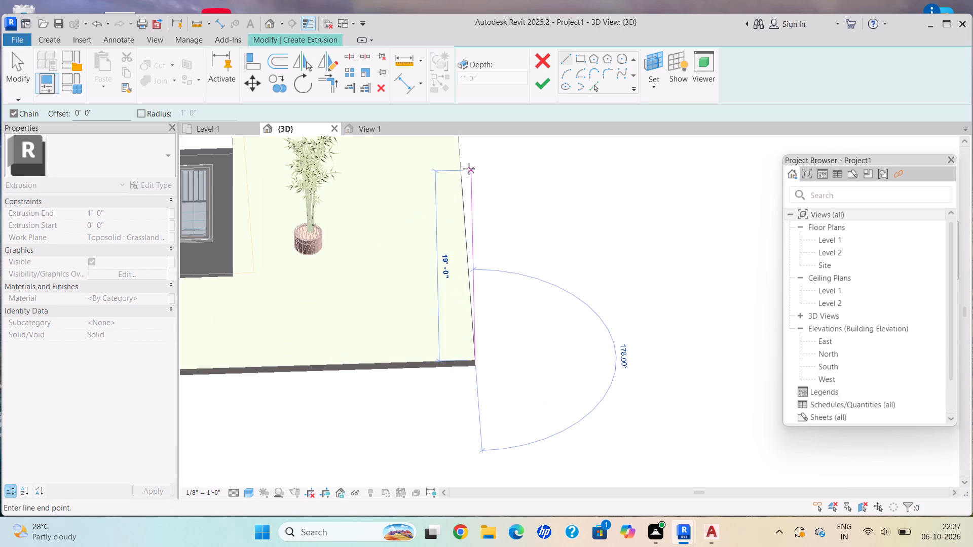
{"action": "left_click", "coordinate": [583, 55]}
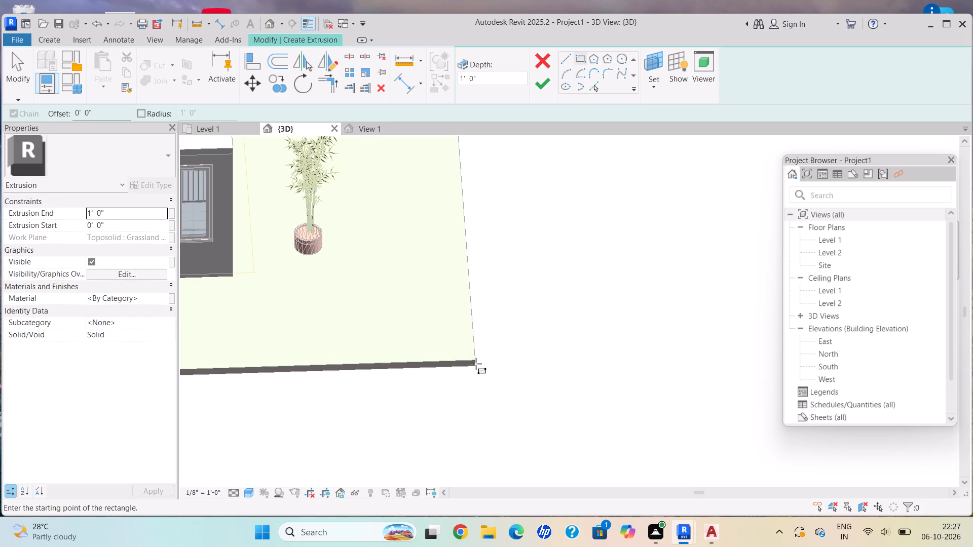
{"action": "left_click", "coordinate": [472, 358]}
{"action": "middle_click_drag", "start_coordinate": [422, 194], "coordinate": [409, 242]}
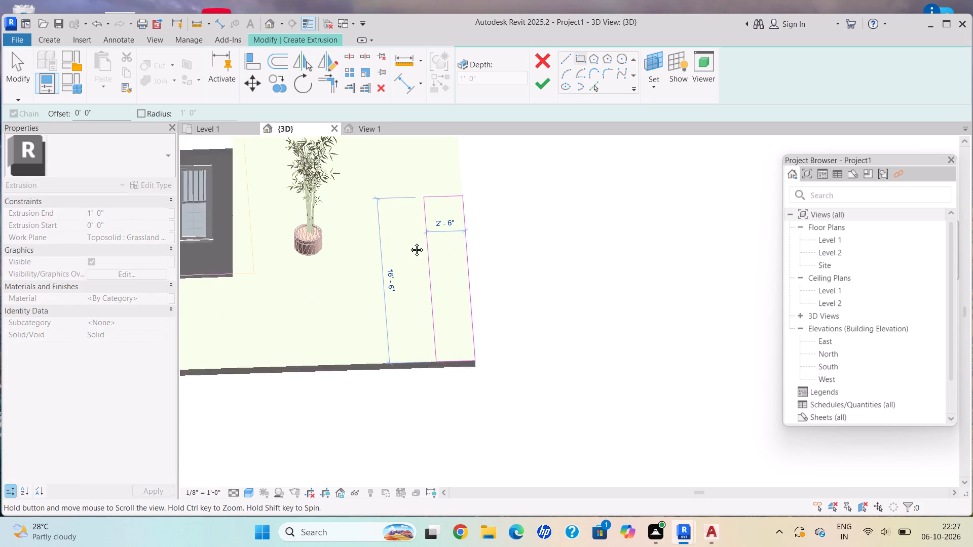
{"action": "middle_click_drag", "start_coordinate": [409, 242], "coordinate": [410, 404]}
{"action": "scroll", "coordinate": [412, 248], "scroll_direction": "down", "scroll_amount": 3}
{"action": "middle_click_drag", "start_coordinate": [400, 233], "coordinate": [340, 372]}
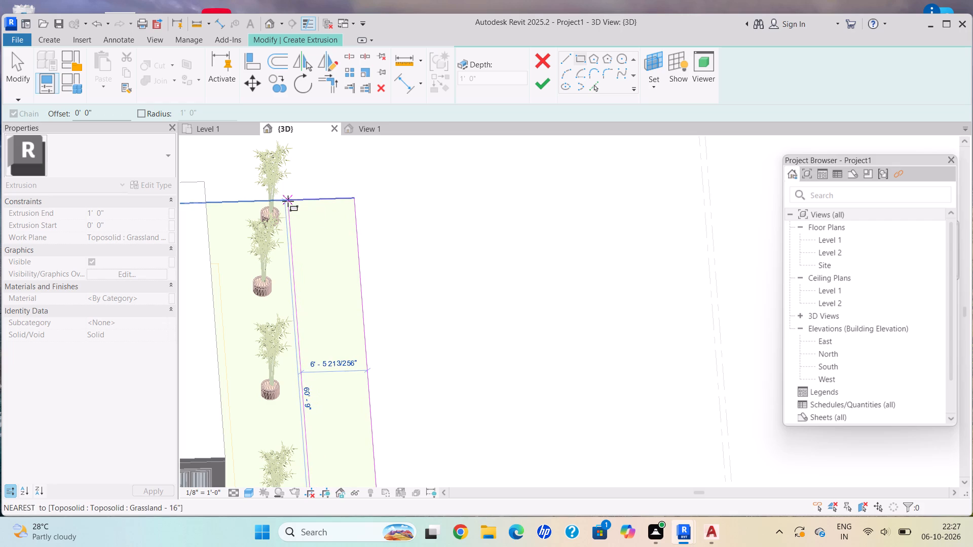
{"action": "left_click", "coordinate": [288, 201]}
{"action": "left_click", "coordinate": [540, 87]}
{"action": "scroll", "coordinate": [427, 390], "scroll_direction": "down", "scroll_amount": 1}
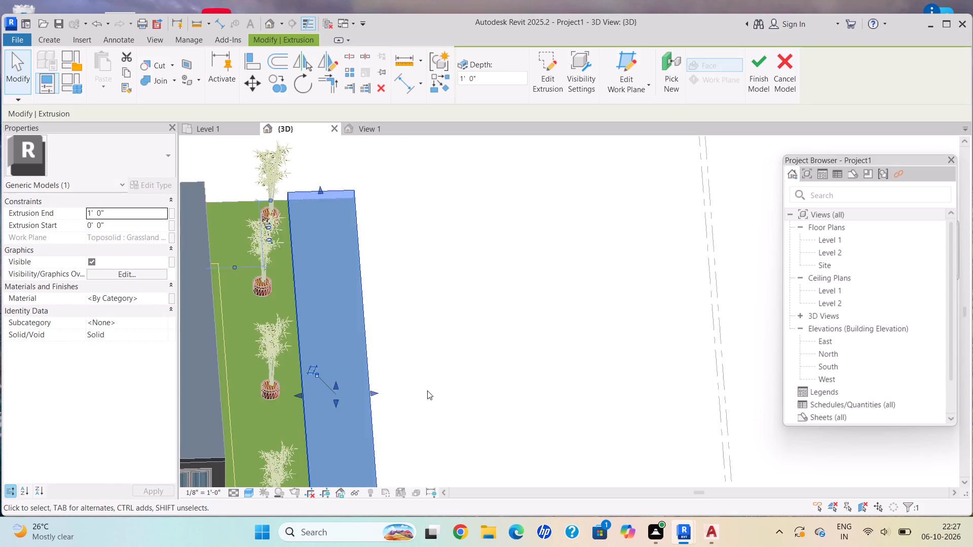
{"action": "scroll", "coordinate": [427, 390], "scroll_direction": "down", "scroll_amount": 1}
{"action": "middle_click_drag", "start_coordinate": [427, 390], "coordinate": [534, 213]}
{"action": "key", "text": "Escape"}
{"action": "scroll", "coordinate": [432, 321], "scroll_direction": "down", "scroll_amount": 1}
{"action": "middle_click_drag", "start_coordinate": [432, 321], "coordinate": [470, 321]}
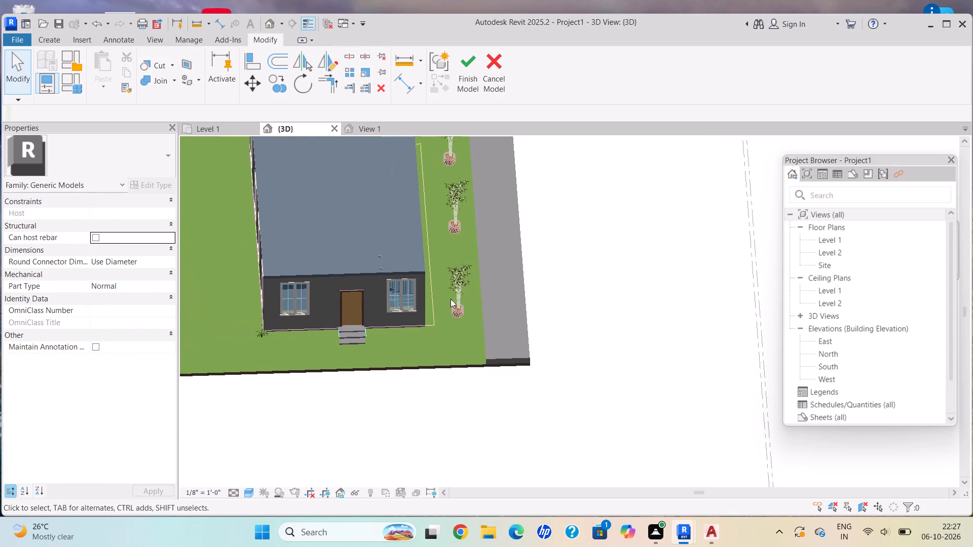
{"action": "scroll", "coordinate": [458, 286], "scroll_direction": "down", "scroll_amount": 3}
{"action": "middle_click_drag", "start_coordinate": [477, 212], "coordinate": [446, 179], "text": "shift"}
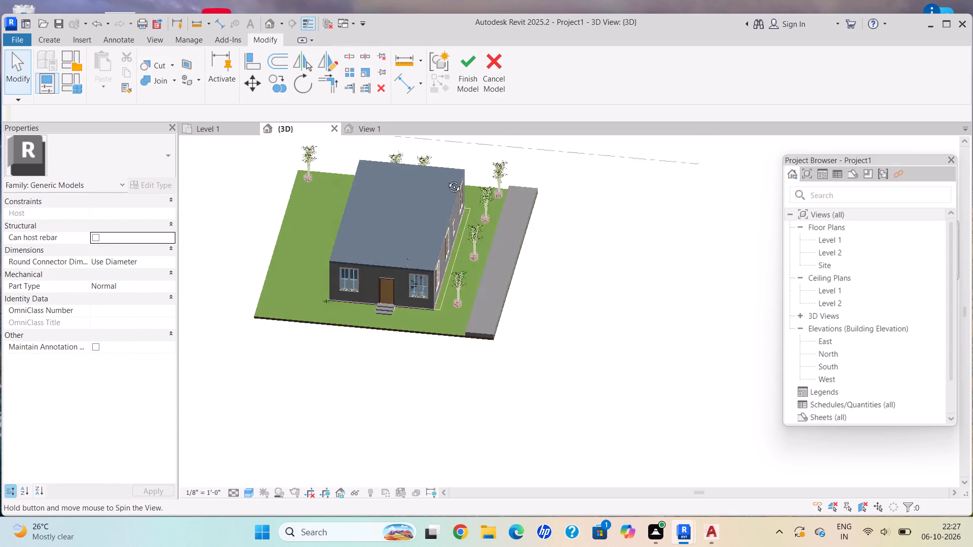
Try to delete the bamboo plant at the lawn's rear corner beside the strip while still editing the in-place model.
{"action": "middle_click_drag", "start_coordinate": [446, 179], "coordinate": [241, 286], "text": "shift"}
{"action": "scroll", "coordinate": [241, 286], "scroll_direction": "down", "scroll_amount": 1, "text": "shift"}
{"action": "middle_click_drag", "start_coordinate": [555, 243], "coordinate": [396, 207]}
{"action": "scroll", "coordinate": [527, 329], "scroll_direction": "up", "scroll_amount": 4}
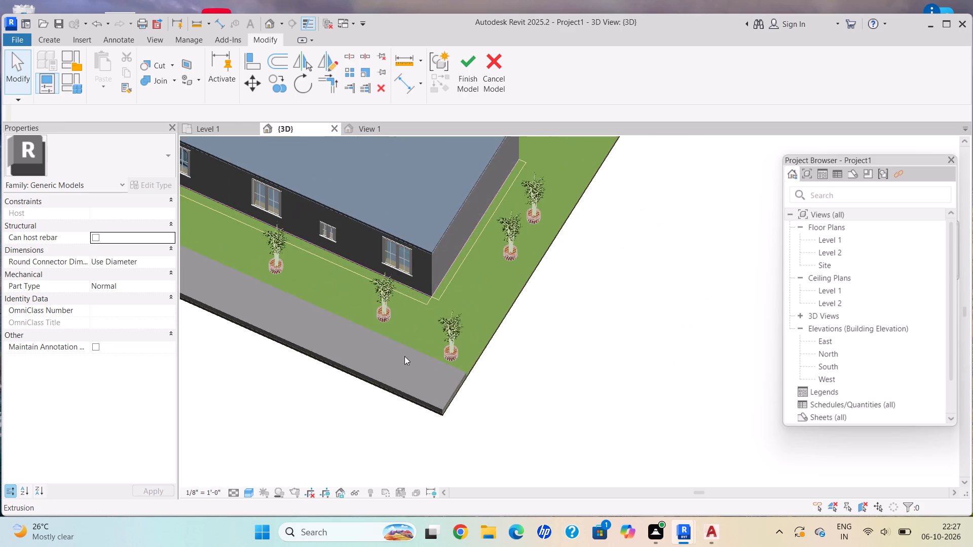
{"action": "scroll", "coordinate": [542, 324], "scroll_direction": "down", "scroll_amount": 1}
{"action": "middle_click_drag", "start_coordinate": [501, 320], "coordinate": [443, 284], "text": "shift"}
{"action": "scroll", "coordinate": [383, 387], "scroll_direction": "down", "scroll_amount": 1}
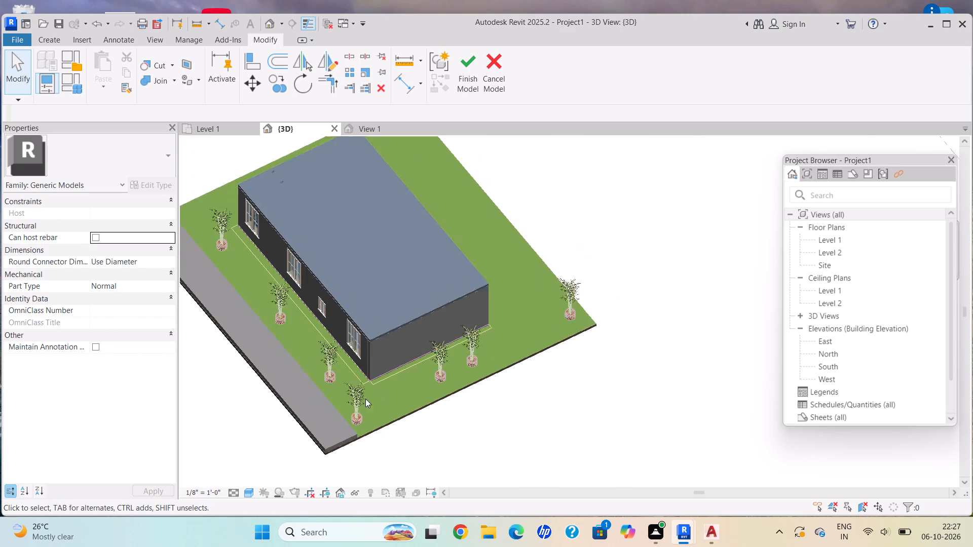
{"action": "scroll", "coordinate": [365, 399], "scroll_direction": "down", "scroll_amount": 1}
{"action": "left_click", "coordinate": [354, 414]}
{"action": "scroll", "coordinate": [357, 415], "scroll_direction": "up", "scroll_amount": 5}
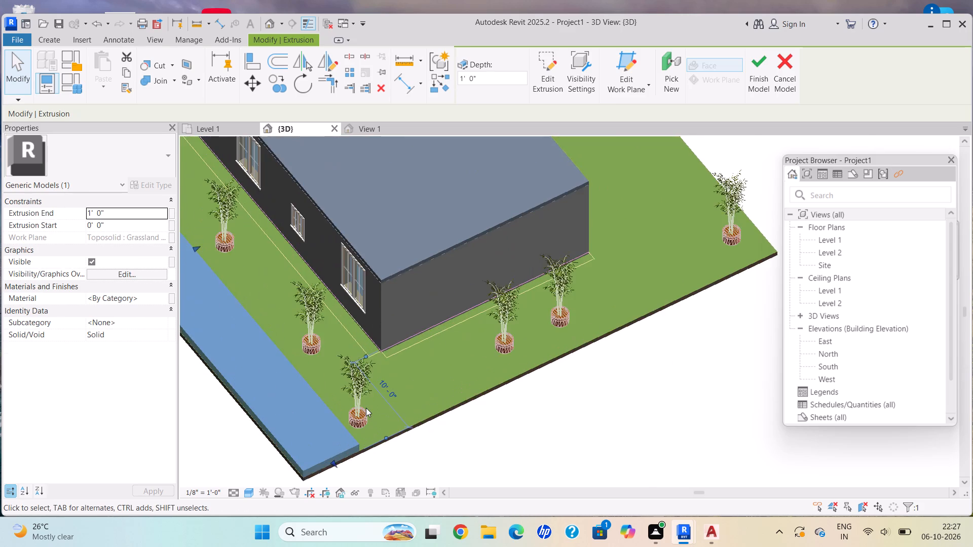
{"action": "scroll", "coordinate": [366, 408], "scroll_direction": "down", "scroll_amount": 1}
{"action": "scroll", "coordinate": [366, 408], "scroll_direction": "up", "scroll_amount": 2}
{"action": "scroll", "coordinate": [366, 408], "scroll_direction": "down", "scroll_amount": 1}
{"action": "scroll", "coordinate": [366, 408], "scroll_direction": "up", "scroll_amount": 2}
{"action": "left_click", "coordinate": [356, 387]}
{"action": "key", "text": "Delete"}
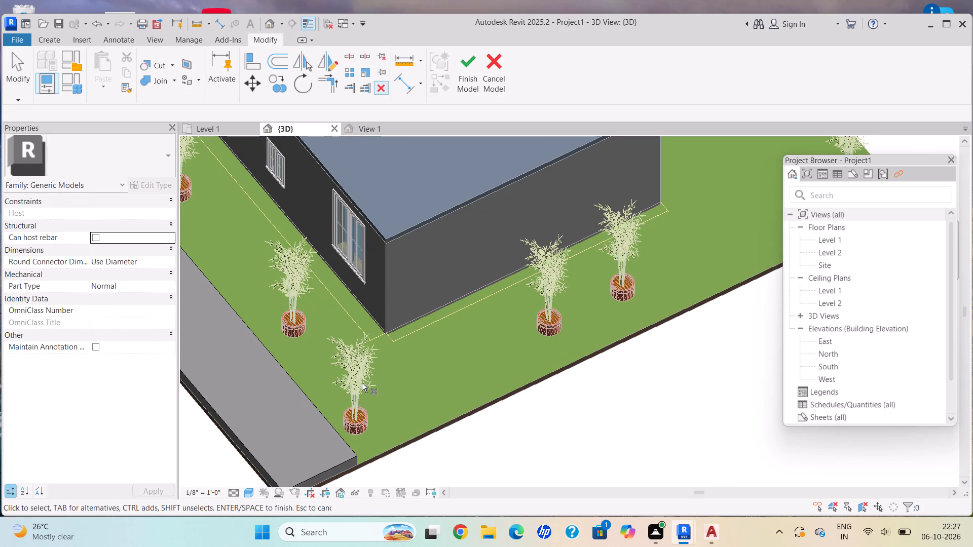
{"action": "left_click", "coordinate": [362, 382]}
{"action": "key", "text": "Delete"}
Finish the in-place model of the side strip.
{"action": "left_click", "coordinate": [476, 54]}
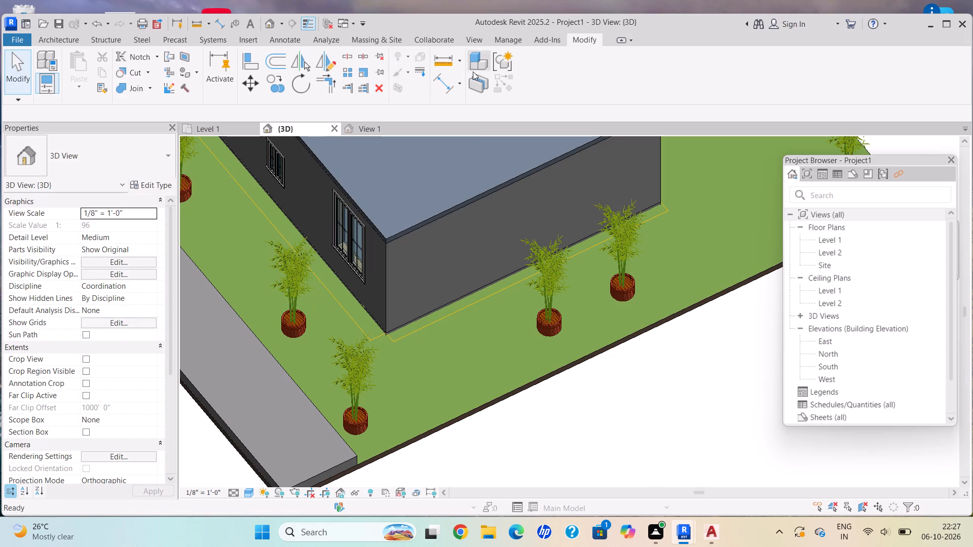
{"action": "key", "text": "Escape"}
Delete the four bamboo plants behind the house: one beside the strip's rear end, two along the rear wall, one at the far corner.
{"action": "left_click", "coordinate": [358, 366]}
{"action": "key", "text": "Delete"}
{"action": "scroll", "coordinate": [542, 383], "scroll_direction": "down", "scroll_amount": 3}
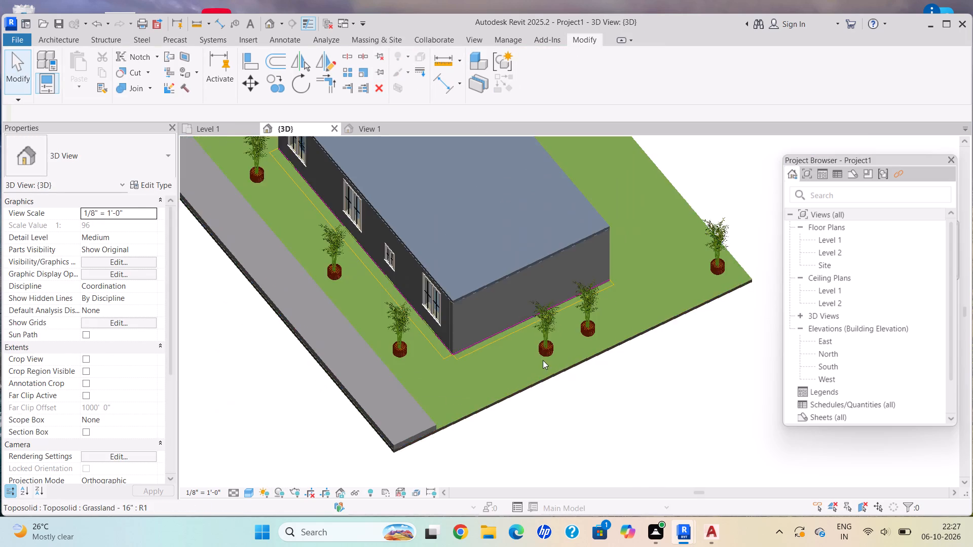
{"action": "scroll", "coordinate": [543, 360], "scroll_direction": "down", "scroll_amount": 2}
{"action": "middle_click_drag", "start_coordinate": [538, 335], "coordinate": [511, 312]}
{"action": "scroll", "coordinate": [488, 357], "scroll_direction": "up", "scroll_amount": 2}
{"action": "scroll", "coordinate": [488, 357], "scroll_direction": "down", "scroll_amount": 1}
{"action": "scroll", "coordinate": [488, 357], "scroll_direction": "up", "scroll_amount": 3}
{"action": "left_click", "coordinate": [494, 384]}
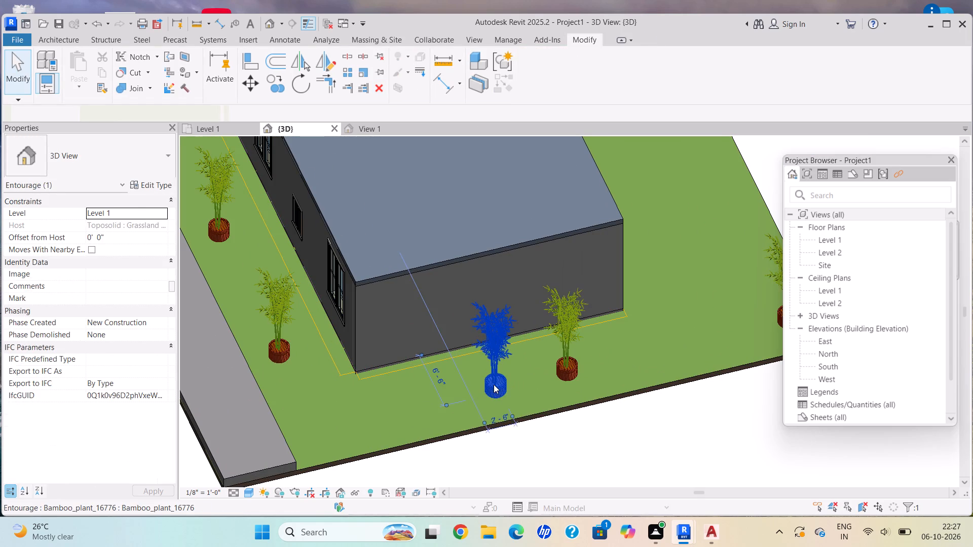
{"action": "key", "text": "Delete"}
{"action": "left_click", "coordinate": [579, 357]}
{"action": "key", "text": "Delete"}
{"action": "scroll", "coordinate": [581, 348], "scroll_direction": "down", "scroll_amount": 4}
{"action": "middle_click_drag", "start_coordinate": [581, 348], "coordinate": [522, 337]}
{"action": "scroll", "coordinate": [522, 337], "scroll_direction": "up", "scroll_amount": 1}
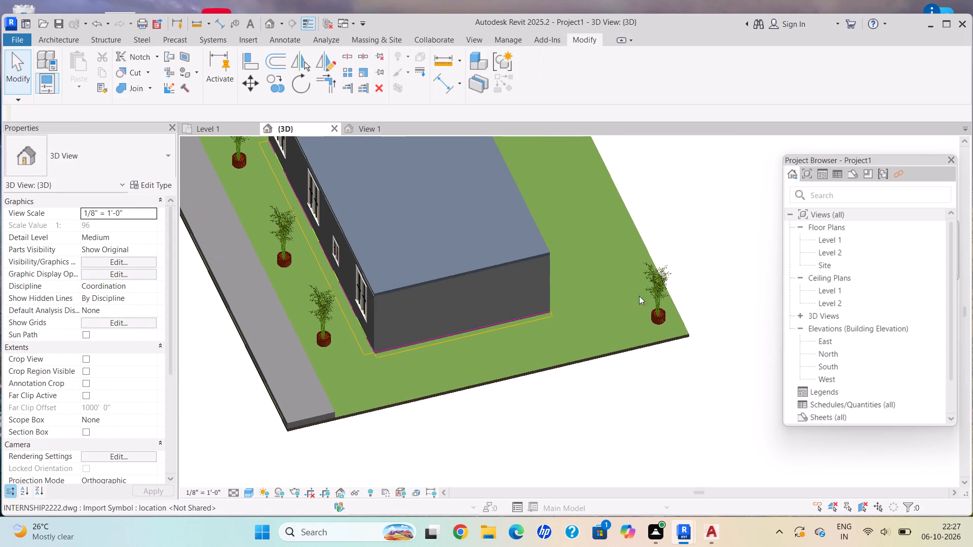
{"action": "left_click", "coordinate": [657, 292]}
{"action": "key", "text": "Delete"}
Examine the house, the side strip and the bamboo row from the front, side, rear and above.
{"action": "scroll", "coordinate": [387, 378], "scroll_direction": "down", "scroll_amount": 7}
{"action": "middle_click_drag", "start_coordinate": [354, 385], "coordinate": [716, 291], "text": "shift"}
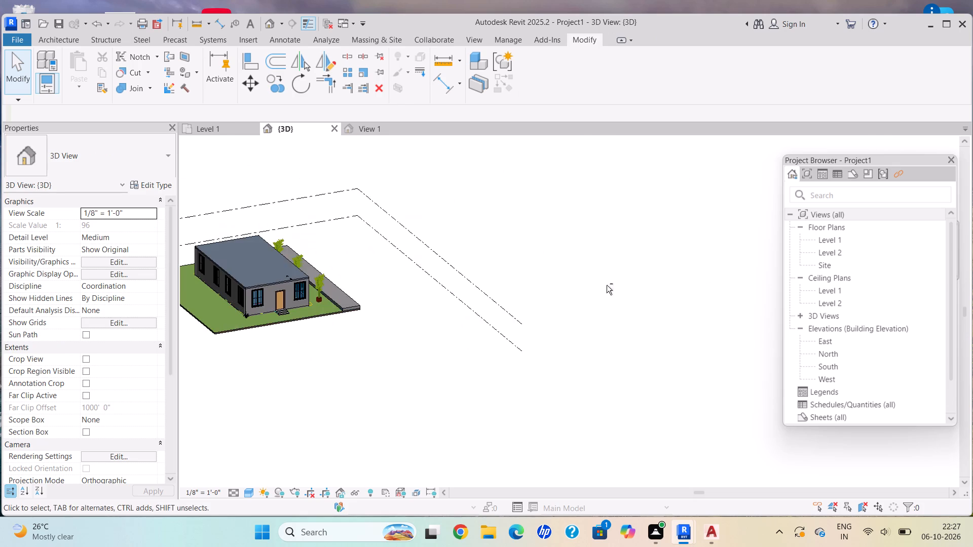
{"action": "middle_click_drag", "start_coordinate": [358, 299], "coordinate": [408, 370]}
{"action": "scroll", "coordinate": [372, 349], "scroll_direction": "up", "scroll_amount": 2}
{"action": "scroll", "coordinate": [359, 371], "scroll_direction": "down", "scroll_amount": 1}
{"action": "scroll", "coordinate": [359, 371], "scroll_direction": "up", "scroll_amount": 1}
{"action": "scroll", "coordinate": [359, 371], "scroll_direction": "down", "scroll_amount": 1}
{"action": "scroll", "coordinate": [359, 371], "scroll_direction": "up", "scroll_amount": 3}
{"action": "middle_click_drag", "start_coordinate": [337, 369], "coordinate": [308, 384], "text": "shift"}
{"action": "scroll", "coordinate": [428, 351], "scroll_direction": "up", "scroll_amount": 2}
{"action": "middle_click_drag", "start_coordinate": [396, 367], "coordinate": [334, 344], "text": "shift"}
{"action": "scroll", "coordinate": [407, 305], "scroll_direction": "up", "scroll_amount": 2}
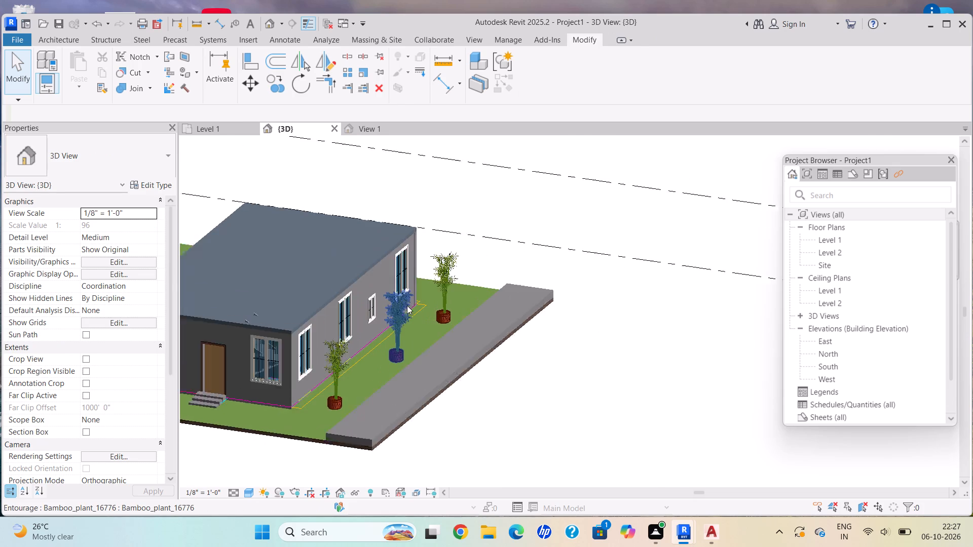
{"action": "scroll", "coordinate": [415, 366], "scroll_direction": "down", "scroll_amount": 1}
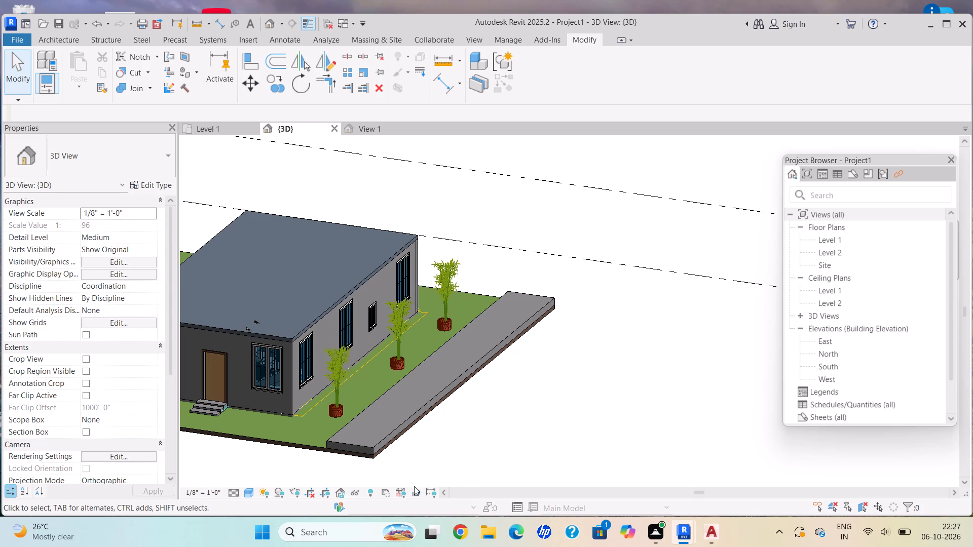
{"action": "scroll", "coordinate": [477, 488], "scroll_direction": "down", "scroll_amount": 4}
{"action": "key", "text": "Tab"}
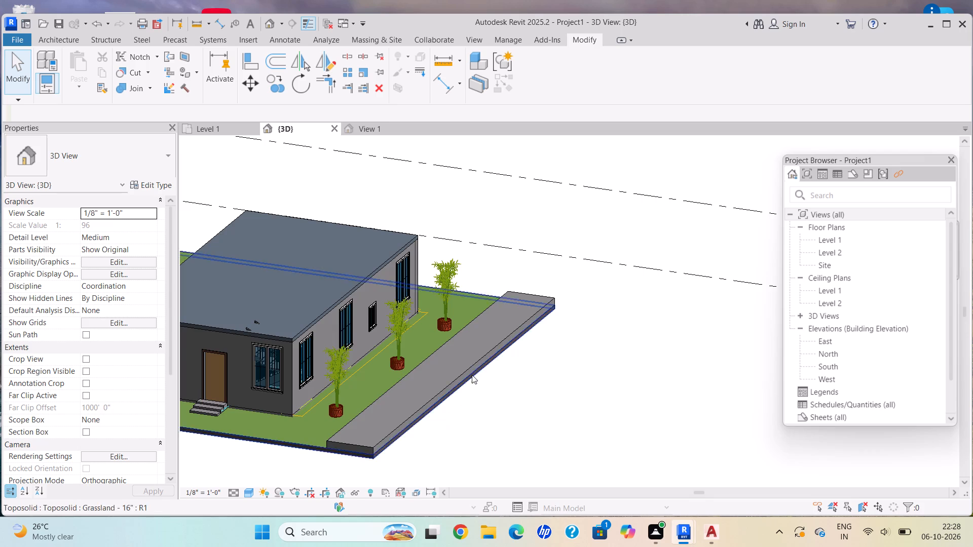
{"action": "scroll", "coordinate": [472, 375], "scroll_direction": "up", "scroll_amount": 1}
{"action": "scroll", "coordinate": [425, 311], "scroll_direction": "down", "scroll_amount": 3}
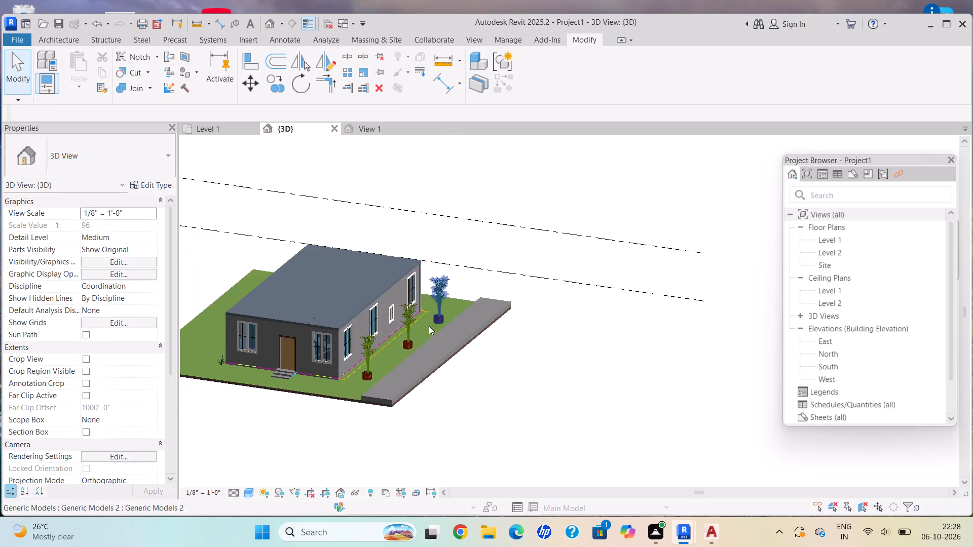
{"action": "scroll", "coordinate": [429, 326], "scroll_direction": "down", "scroll_amount": 2}
{"action": "middle_click_drag", "start_coordinate": [427, 312], "coordinate": [288, 313], "text": "shift"}
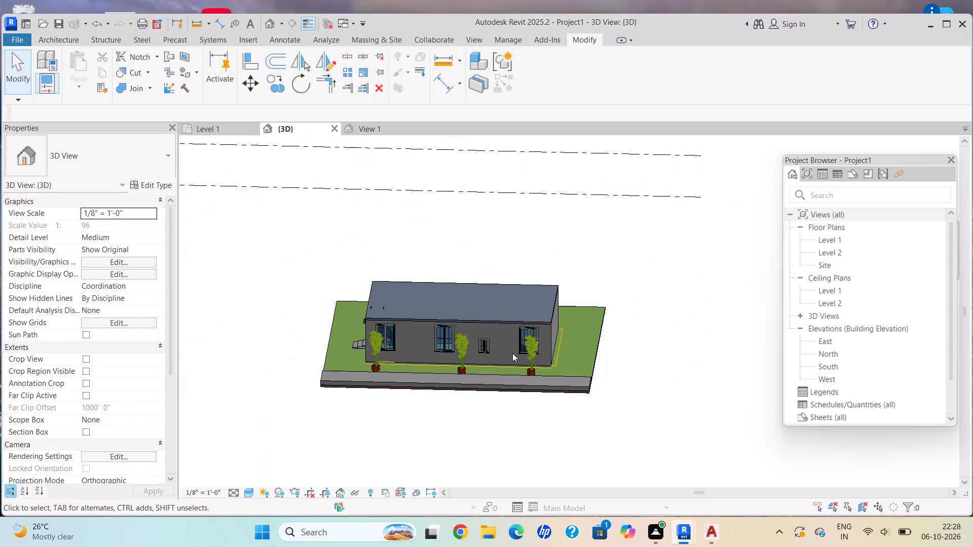
{"action": "middle_click_drag", "start_coordinate": [508, 353], "coordinate": [460, 395], "text": "shift"}
{"action": "scroll", "coordinate": [568, 407], "scroll_direction": "up", "scroll_amount": 6}
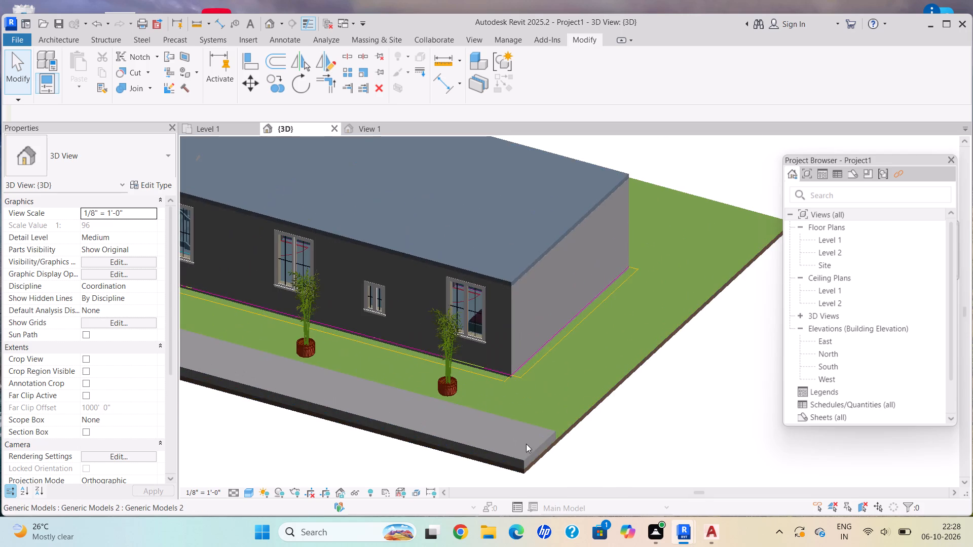
{"action": "middle_click_drag", "start_coordinate": [515, 446], "coordinate": [413, 381], "text": "shift"}
{"action": "scroll", "coordinate": [413, 380], "scroll_direction": "up", "scroll_amount": 1, "text": "shift"}
{"action": "scroll", "coordinate": [385, 374], "scroll_direction": "down", "scroll_amount": 5}
{"action": "middle_click_drag", "start_coordinate": [378, 382], "coordinate": [700, 310], "text": "shift"}
{"action": "middle_click_drag", "start_coordinate": [441, 546], "coordinate": [543, 546]}
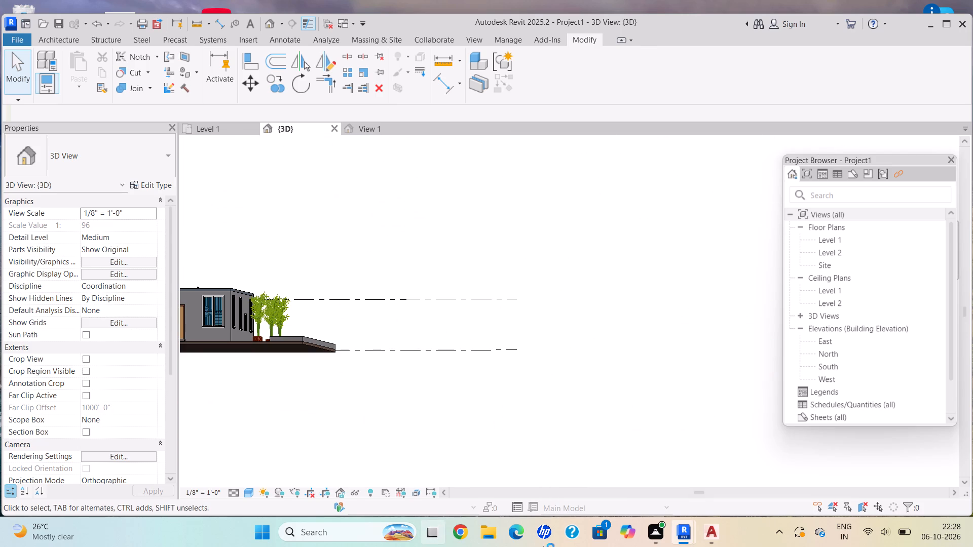
{"action": "middle_click_drag", "start_coordinate": [543, 546], "coordinate": [575, 546]}
{"action": "scroll", "coordinate": [403, 360], "scroll_direction": "down", "scroll_amount": 8}
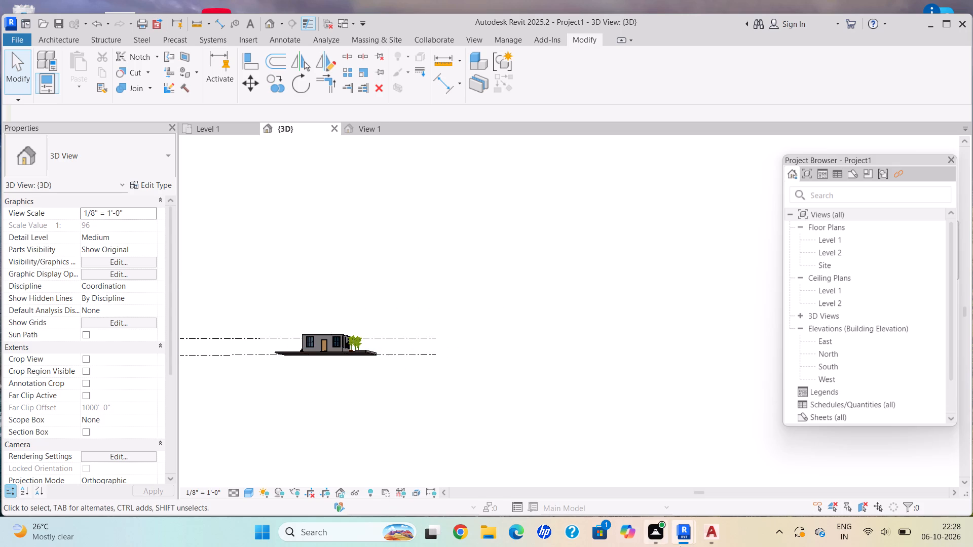
{"action": "scroll", "coordinate": [539, 414], "scroll_direction": "down", "scroll_amount": 2}
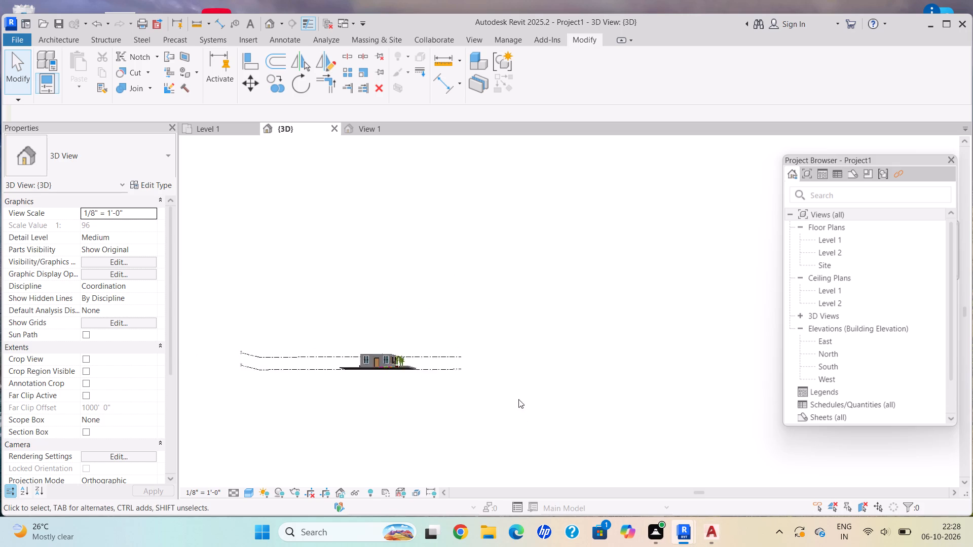
{"action": "scroll", "coordinate": [518, 399], "scroll_direction": "down", "scroll_amount": 2}
{"action": "middle_click_drag", "start_coordinate": [327, 277], "coordinate": [392, 447], "text": "shift"}
{"action": "scroll", "coordinate": [492, 360], "scroll_direction": "up", "scroll_amount": 5}
{"action": "scroll", "coordinate": [467, 362], "scroll_direction": "down", "scroll_amount": 1}
{"action": "scroll", "coordinate": [387, 414], "scroll_direction": "up", "scroll_amount": 5}
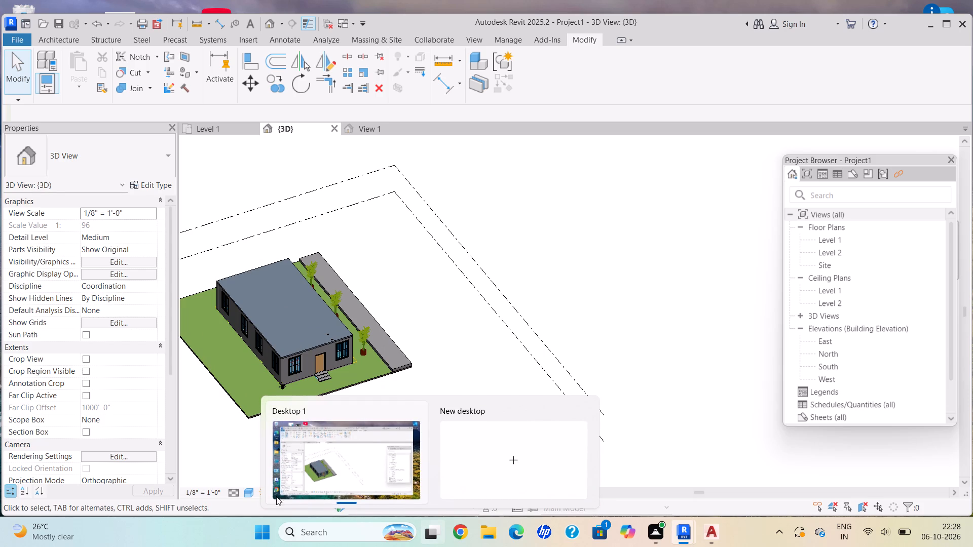
{"action": "scroll", "coordinate": [397, 327], "scroll_direction": "down", "scroll_amount": 2}
{"action": "scroll", "coordinate": [419, 338], "scroll_direction": "down", "scroll_amount": 1, "text": "shift"}
{"action": "middle_click_drag", "start_coordinate": [414, 336], "coordinate": [157, 340], "text": "shift"}
{"action": "scroll", "coordinate": [463, 318], "scroll_direction": "up", "scroll_amount": 4}
{"action": "scroll", "coordinate": [433, 334], "scroll_direction": "down", "scroll_amount": 1}
{"action": "scroll", "coordinate": [405, 337], "scroll_direction": "up", "scroll_amount": 5}
{"action": "middle_click_drag", "start_coordinate": [235, 325], "coordinate": [373, 353], "text": "shift"}
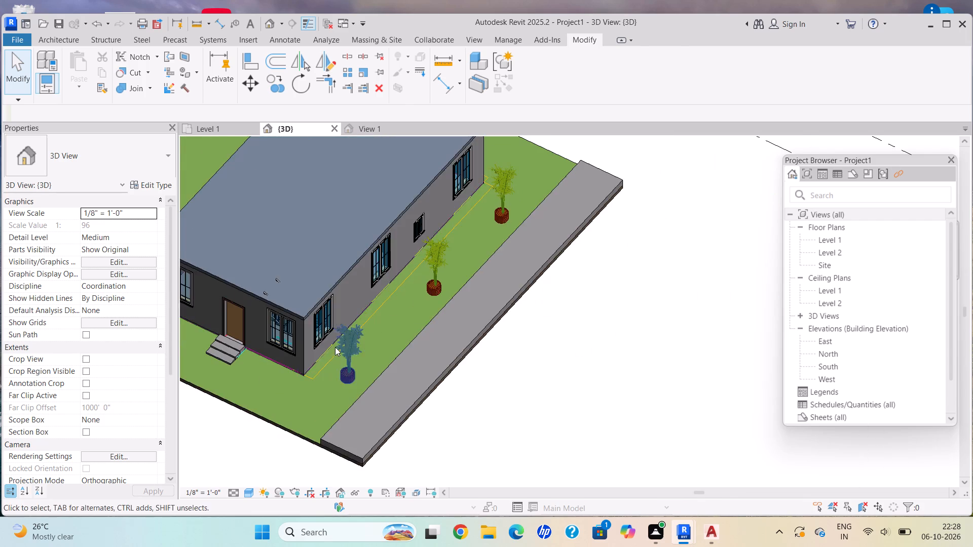
{"action": "scroll", "coordinate": [311, 343], "scroll_direction": "down", "scroll_amount": 4}
{"action": "scroll", "coordinate": [311, 343], "scroll_direction": "up", "scroll_amount": 1}
{"action": "scroll", "coordinate": [311, 343], "scroll_direction": "down", "scroll_amount": 1}
{"action": "middle_click_drag", "start_coordinate": [300, 334], "coordinate": [317, 272], "text": "shift"}
{"action": "middle_click_drag", "start_coordinate": [319, 277], "coordinate": [504, 337]}
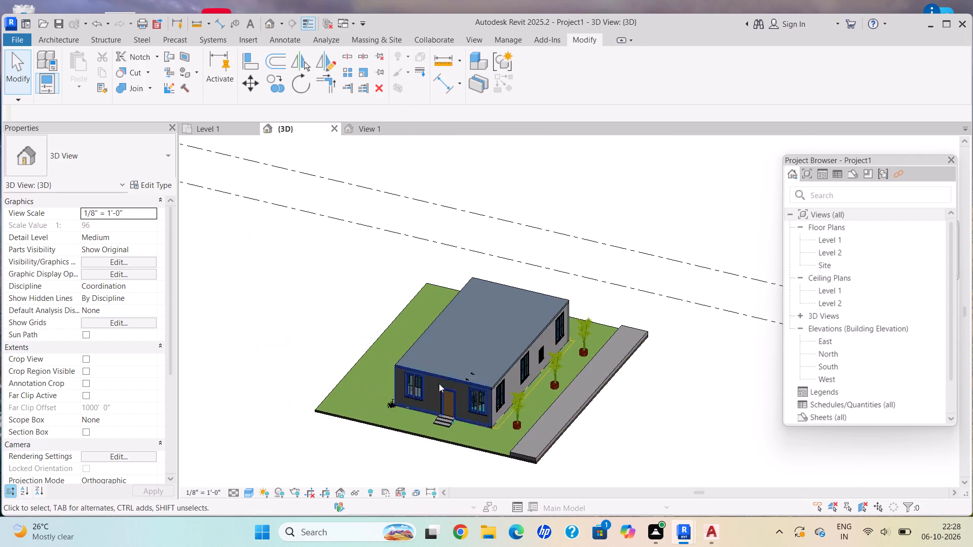
{"action": "middle_click_drag", "start_coordinate": [452, 390], "coordinate": [502, 395], "text": "shift"}
{"action": "scroll", "coordinate": [502, 395], "scroll_direction": "up", "scroll_amount": 1, "text": "shift"}
{"action": "scroll", "coordinate": [478, 336], "scroll_direction": "up", "scroll_amount": 5}
{"action": "scroll", "coordinate": [417, 353], "scroll_direction": "up", "scroll_amount": 1}
{"action": "scroll", "coordinate": [417, 353], "scroll_direction": "down", "scroll_amount": 1}
{"action": "middle_click_drag", "start_coordinate": [417, 353], "coordinate": [442, 263]}
{"action": "scroll", "coordinate": [442, 261], "scroll_direction": "down", "scroll_amount": 2}
{"action": "scroll", "coordinate": [443, 262], "scroll_direction": "up", "scroll_amount": 1}
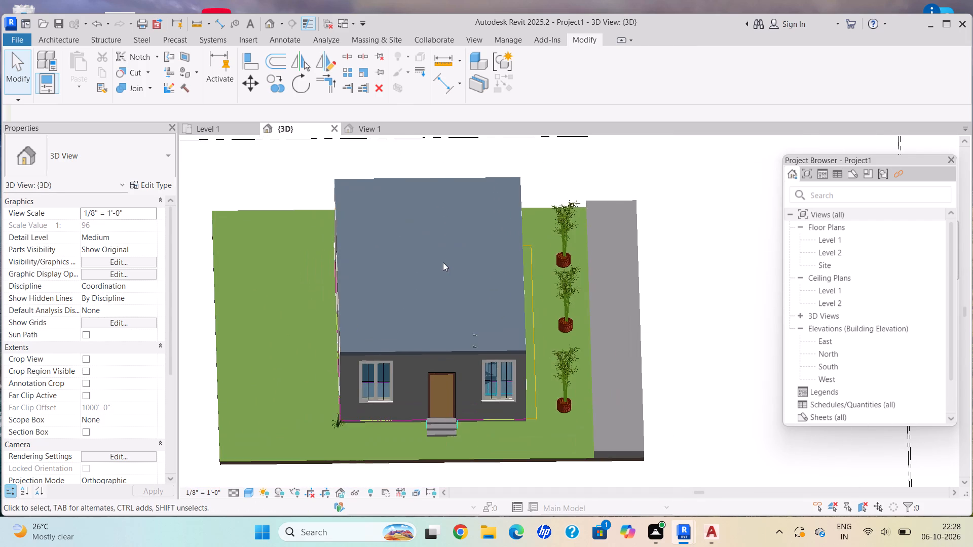
{"action": "middle_click_drag", "start_coordinate": [438, 256], "coordinate": [432, 315], "text": "shift"}
{"action": "scroll", "coordinate": [442, 304], "scroll_direction": "down", "scroll_amount": 1}
{"action": "middle_click_drag", "start_coordinate": [523, 359], "coordinate": [518, 291], "text": "shift"}
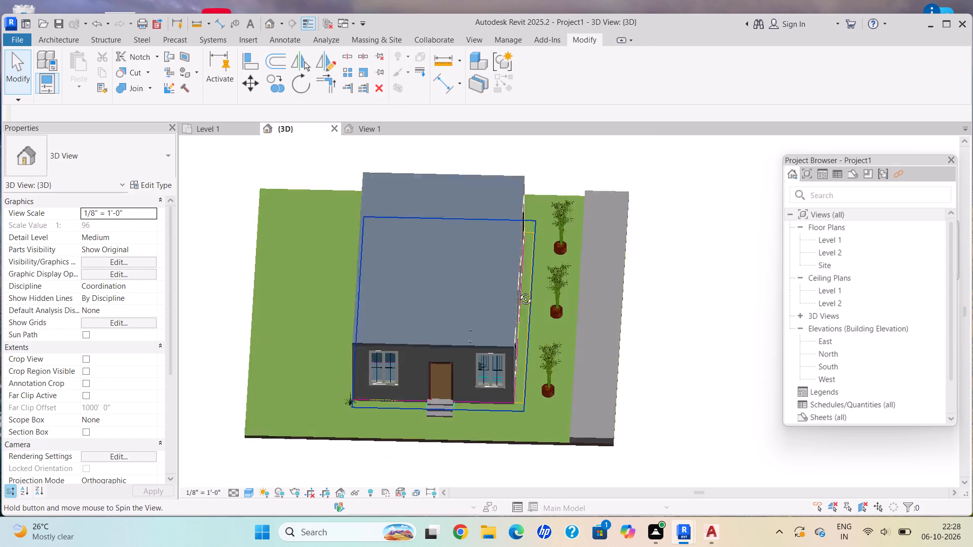
{"action": "middle_click_drag", "start_coordinate": [518, 291], "coordinate": [517, 248], "text": "shift"}
{"action": "scroll", "coordinate": [583, 443], "scroll_direction": "up", "scroll_amount": 5}
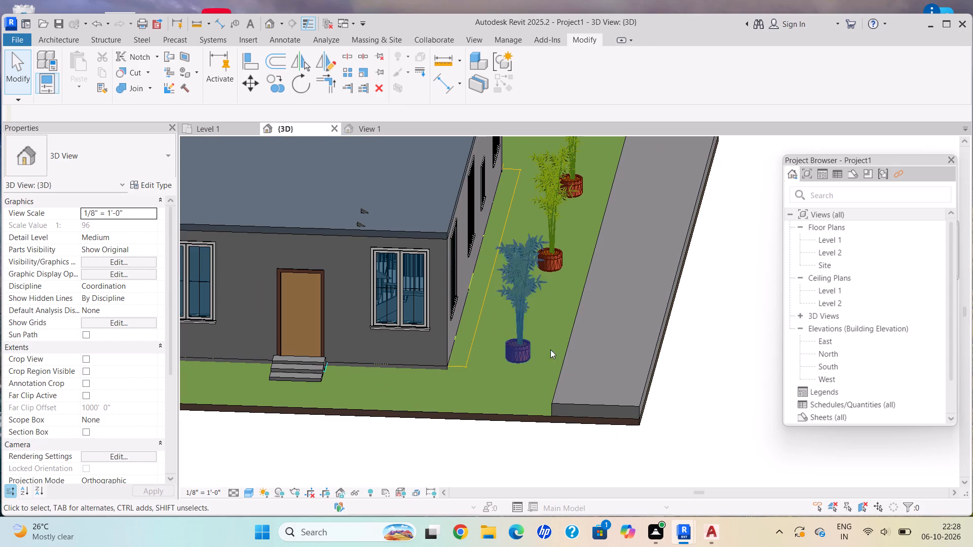
Widen the in-place side strip slightly toward the bamboo row, to a volume of about 424 CF, and deselect it.
{"action": "middle_click_drag", "start_coordinate": [615, 373], "coordinate": [626, 376], "text": "shift"}
{"action": "left_click", "coordinate": [610, 407]}
{"action": "scroll", "coordinate": [523, 200], "scroll_direction": "up", "scroll_amount": 2}
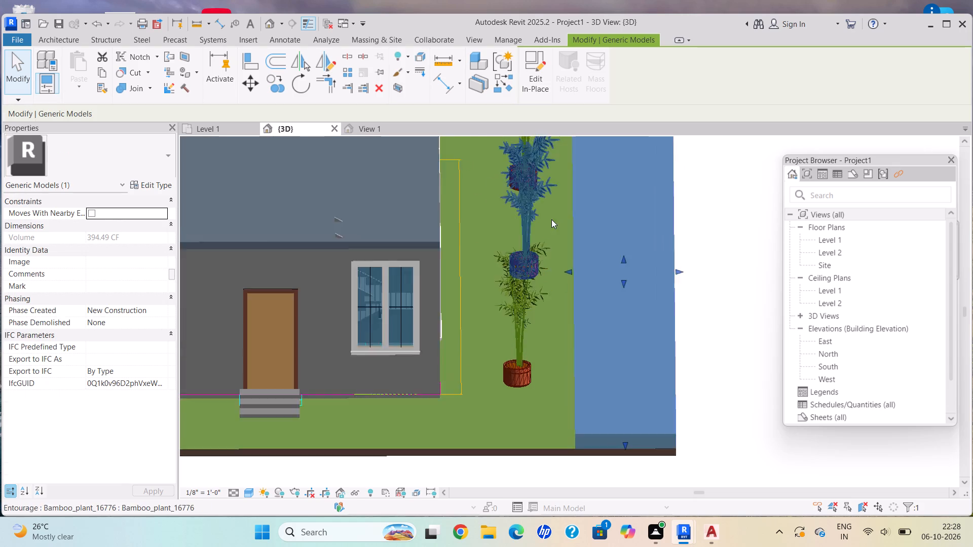
{"action": "scroll", "coordinate": [551, 219], "scroll_direction": "up", "scroll_amount": 2}
{"action": "left_click_drag", "start_coordinate": [581, 299], "coordinate": [575, 299]}
{"action": "scroll", "coordinate": [549, 305], "scroll_direction": "down", "scroll_amount": 2}
{"action": "scroll", "coordinate": [547, 307], "scroll_direction": "up", "scroll_amount": 1}
{"action": "scroll", "coordinate": [547, 307], "scroll_direction": "down", "scroll_amount": 2}
{"action": "scroll", "coordinate": [547, 307], "scroll_direction": "up", "scroll_amount": 1}
{"action": "scroll", "coordinate": [547, 307], "scroll_direction": "down", "scroll_amount": 1}
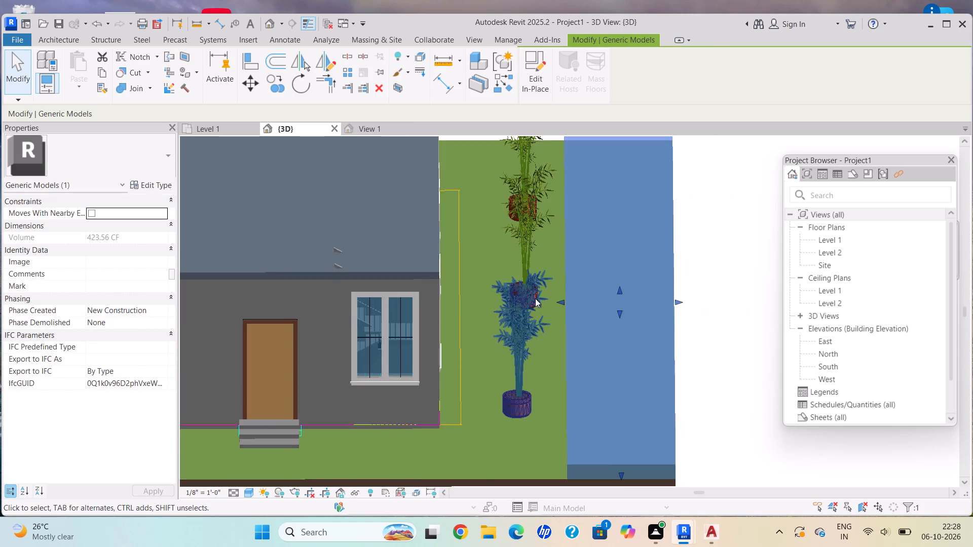
{"action": "scroll", "coordinate": [535, 298], "scroll_direction": "down", "scroll_amount": 1}
{"action": "scroll", "coordinate": [535, 298], "scroll_direction": "up", "scroll_amount": 1}
{"action": "scroll", "coordinate": [527, 292], "scroll_direction": "down", "scroll_amount": 3}
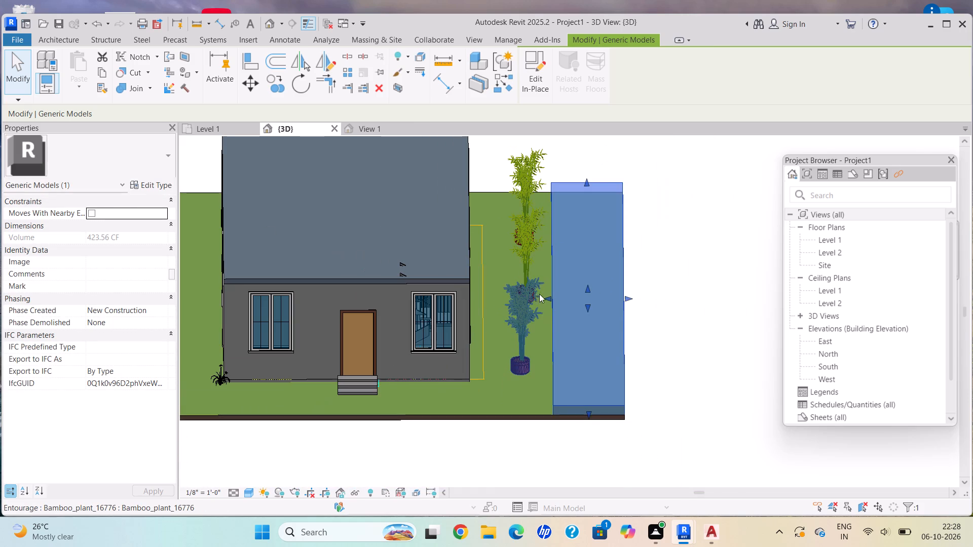
{"action": "key", "text": "Escape"}
Start another in-place model in the Generic Models category for the lawn behind the house, keeping the suggested name.
{"action": "middle_click_drag", "start_coordinate": [544, 368], "coordinate": [537, 294], "text": "shift"}
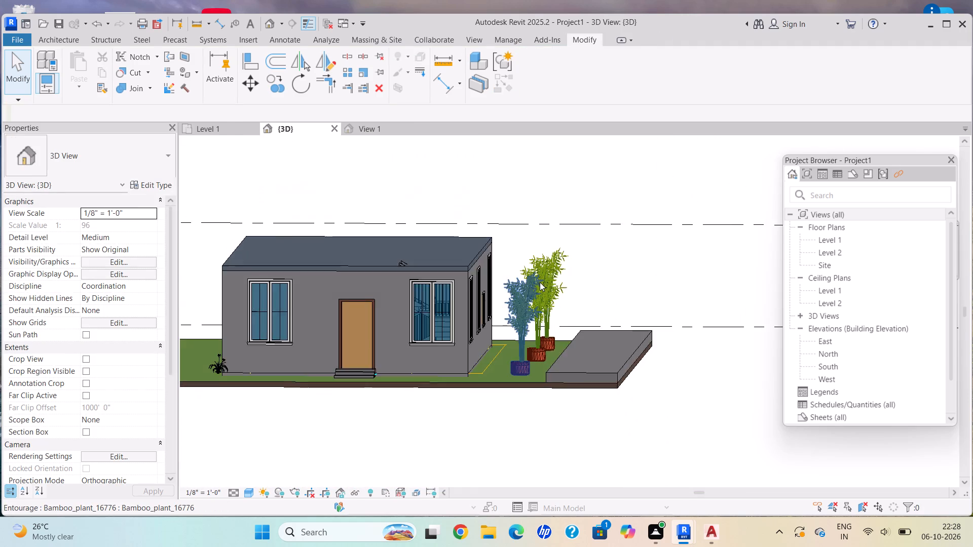
{"action": "scroll", "coordinate": [540, 282], "scroll_direction": "down", "scroll_amount": 5}
{"action": "middle_click_drag", "start_coordinate": [490, 286], "coordinate": [517, 325], "text": "shift"}
{"action": "middle_click_drag", "start_coordinate": [438, 265], "coordinate": [340, 376], "text": "shift"}
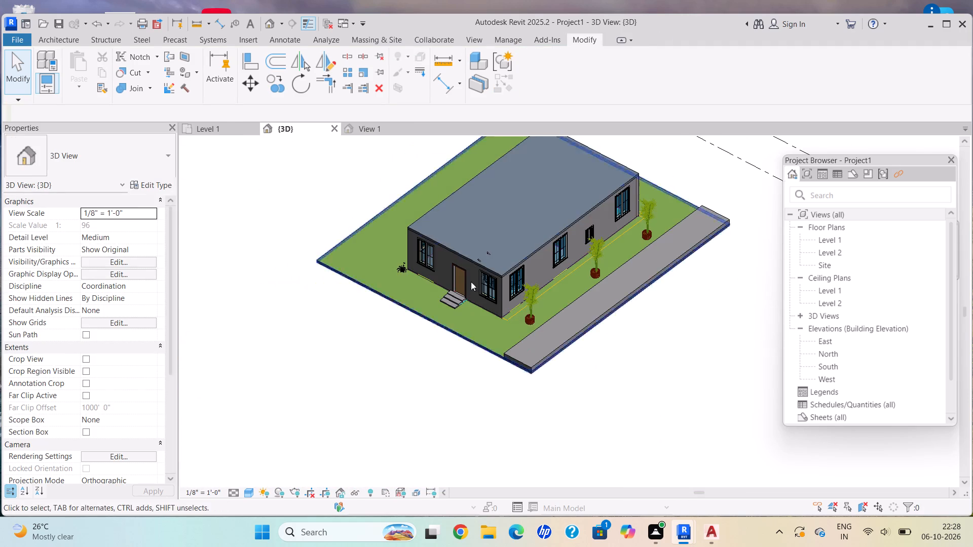
{"action": "middle_click_drag", "start_coordinate": [589, 257], "coordinate": [448, 270]}
{"action": "middle_click_drag", "start_coordinate": [568, 249], "coordinate": [418, 247], "text": "shift"}
{"action": "middle_click_drag", "start_coordinate": [585, 289], "coordinate": [453, 248]}
{"action": "scroll", "coordinate": [516, 294], "scroll_direction": "up", "scroll_amount": 3}
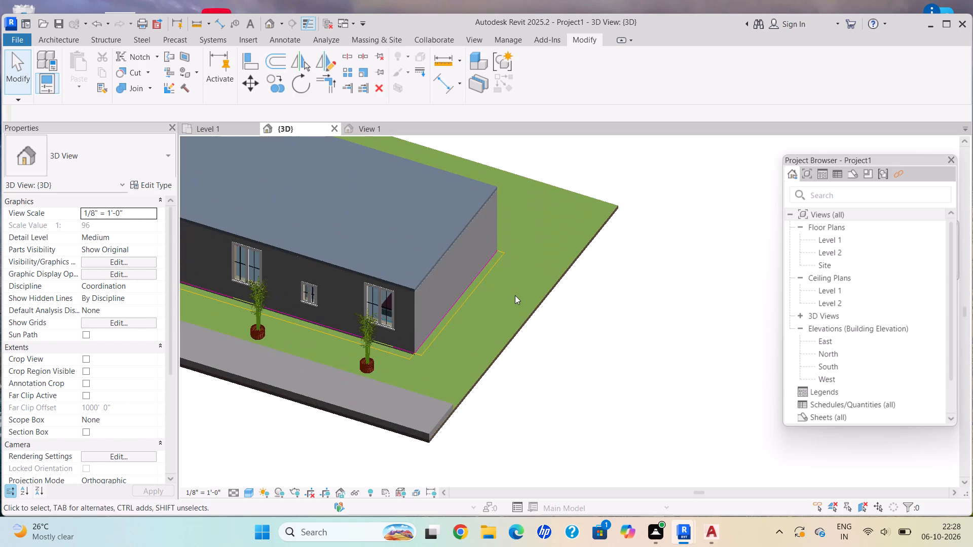
{"action": "left_click", "coordinate": [53, 44]}
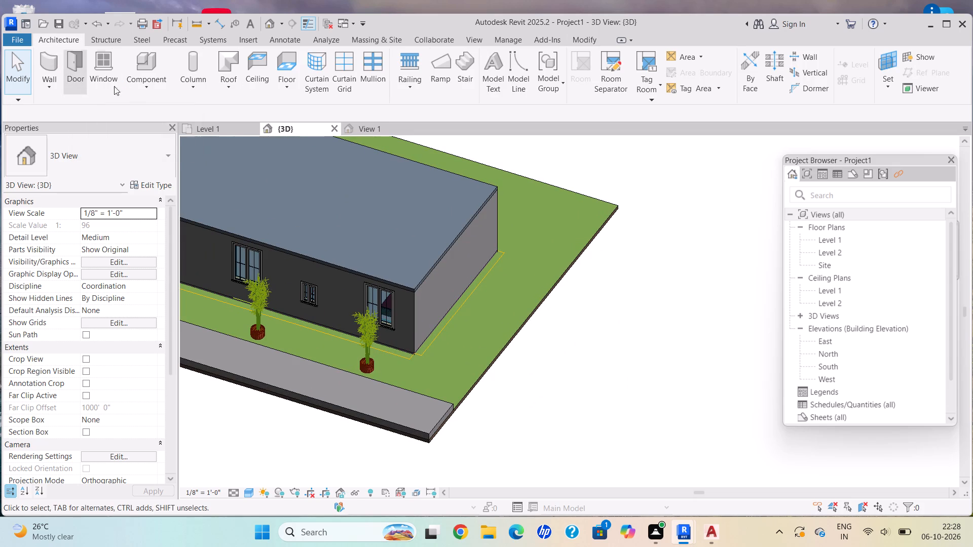
{"action": "left_click", "coordinate": [147, 87]}
{"action": "left_click", "coordinate": [195, 137]}
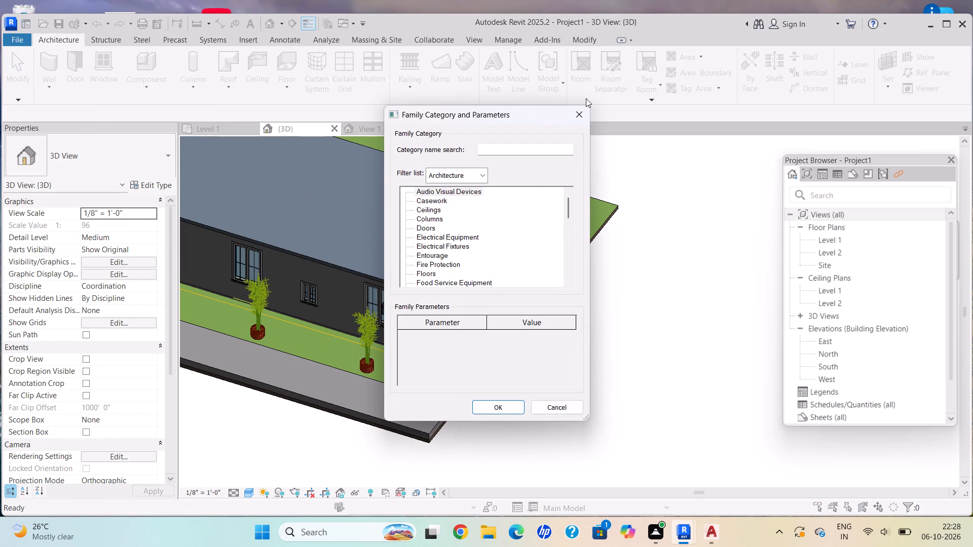
{"action": "scroll", "coordinate": [467, 258], "scroll_direction": "down", "scroll_amount": 2}
{"action": "scroll", "coordinate": [467, 259], "scroll_direction": "up", "scroll_amount": 1}
{"action": "scroll", "coordinate": [467, 259], "scroll_direction": "down", "scroll_amount": 4}
{"action": "left_click", "coordinate": [454, 265]}
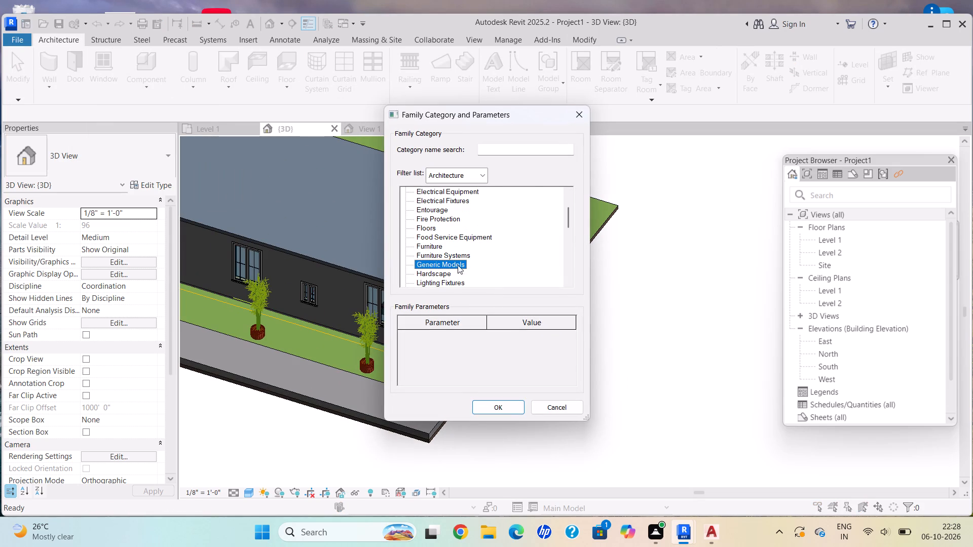
{"action": "left_click", "coordinate": [509, 411]}
{"action": "left_click", "coordinate": [355, 299]}
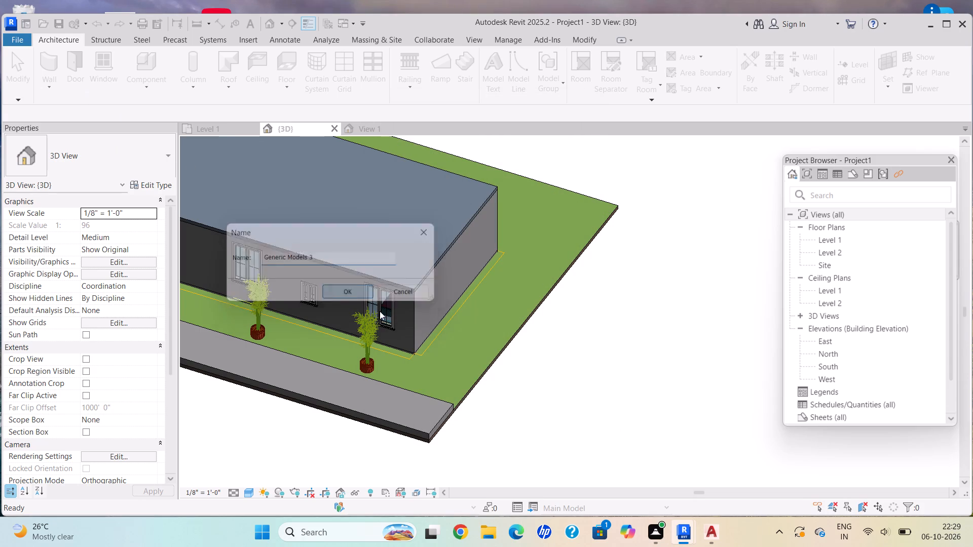
Start an extrusion in the in-place model and set its work plane by picking the Grassland toposolid.
{"action": "left_click", "coordinate": [58, 42]}
{"action": "left_click", "coordinate": [101, 80]}
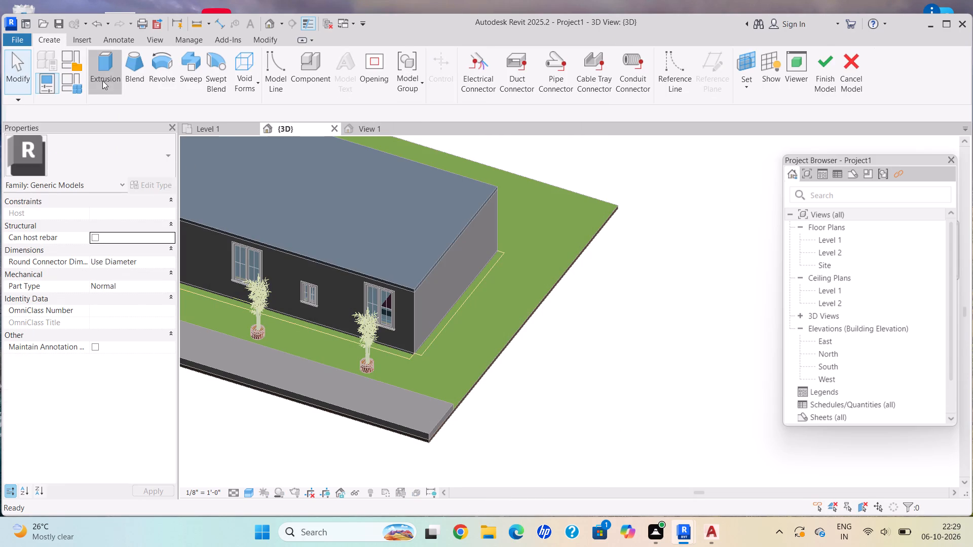
{"action": "left_click", "coordinate": [656, 92]}
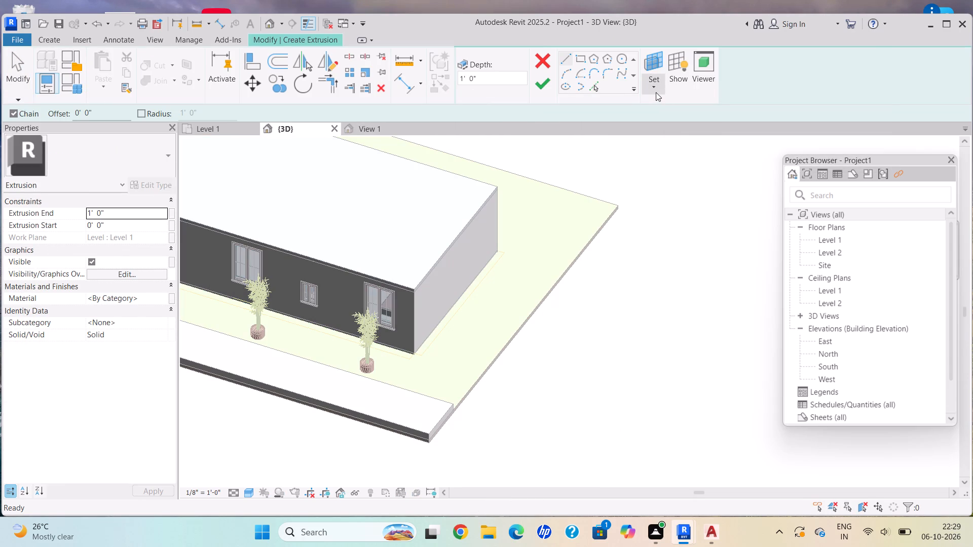
{"action": "left_click", "coordinate": [692, 133]}
{"action": "left_click", "coordinate": [530, 310]}
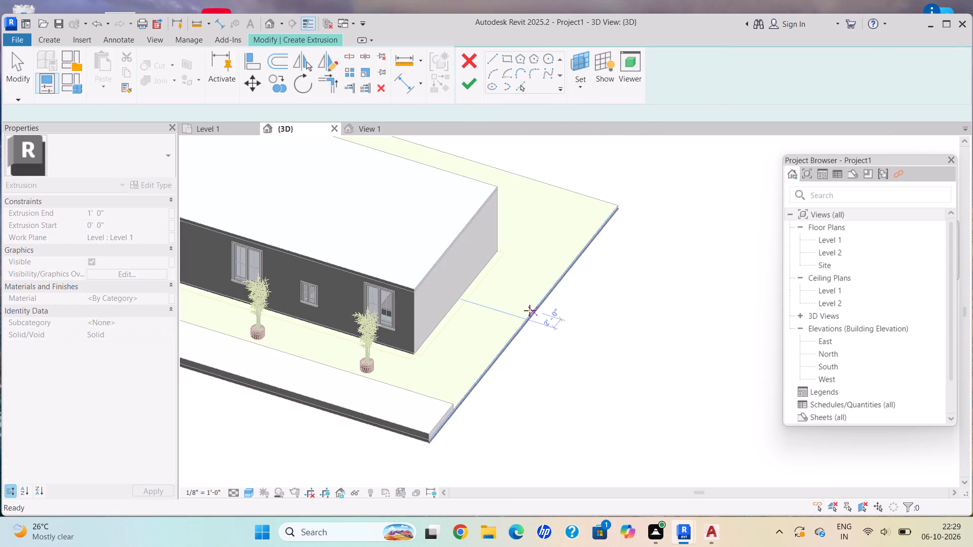
Sketch a rectangle about 47'-10" by 7'-11" on the lawn behind the house and finish the extrusion at 1'-0" depth.
{"action": "left_click", "coordinate": [582, 55]}
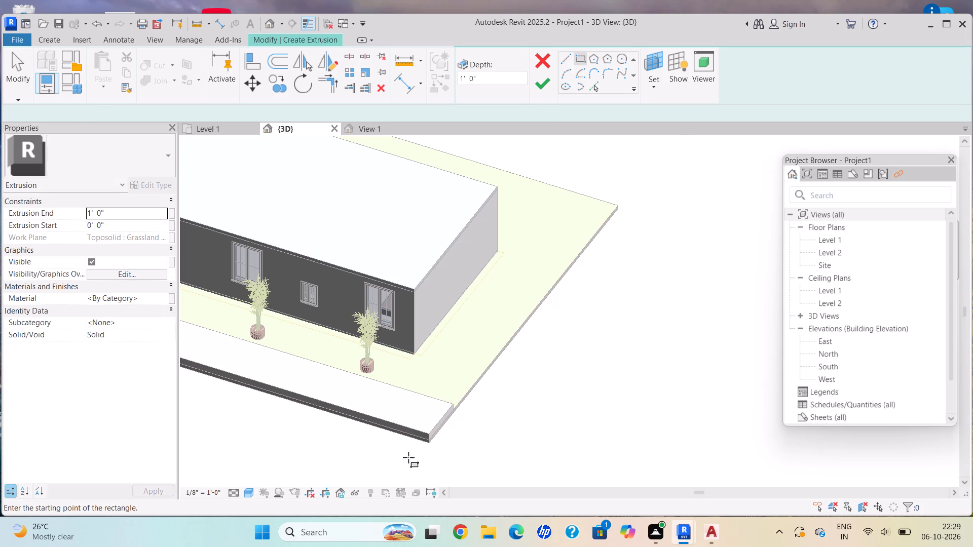
{"action": "scroll", "coordinate": [407, 458], "scroll_direction": "up", "scroll_amount": 4}
{"action": "scroll", "coordinate": [473, 385], "scroll_direction": "up", "scroll_amount": 4}
{"action": "scroll", "coordinate": [473, 385], "scroll_direction": "down", "scroll_amount": 1}
{"action": "scroll", "coordinate": [474, 384], "scroll_direction": "up", "scroll_amount": 1}
{"action": "middle_click_drag", "start_coordinate": [452, 377], "coordinate": [424, 383], "text": "shift"}
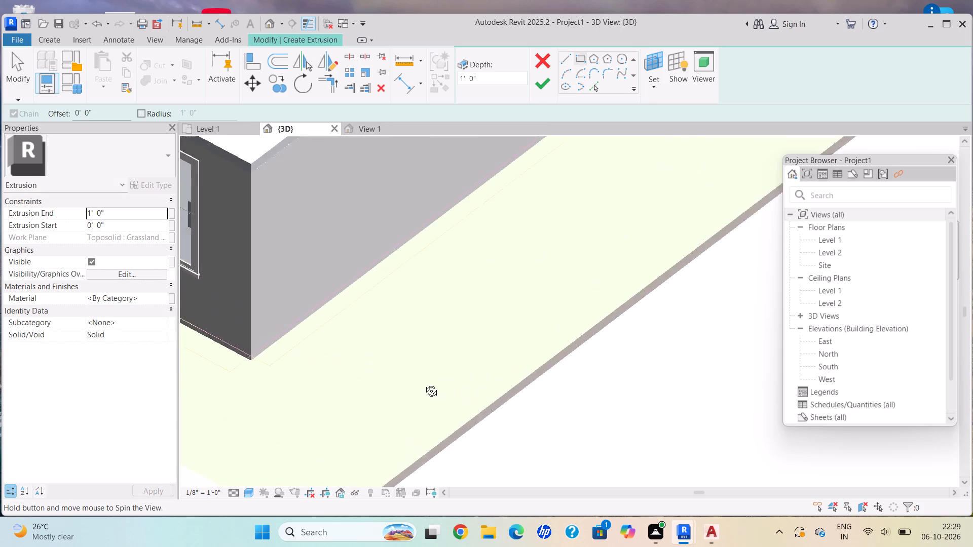
{"action": "middle_click_drag", "start_coordinate": [424, 383], "coordinate": [401, 385], "text": "shift"}
{"action": "scroll", "coordinate": [397, 376], "scroll_direction": "down", "scroll_amount": 8}
{"action": "scroll", "coordinate": [540, 319], "scroll_direction": "up", "scroll_amount": 1}
{"action": "scroll", "coordinate": [318, 466], "scroll_direction": "up", "scroll_amount": 5}
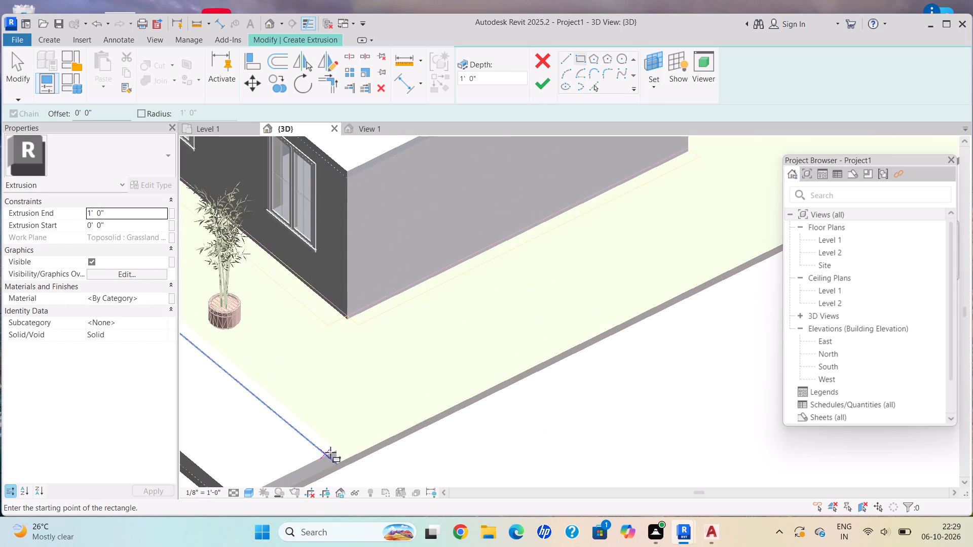
{"action": "left_click", "coordinate": [338, 464]}
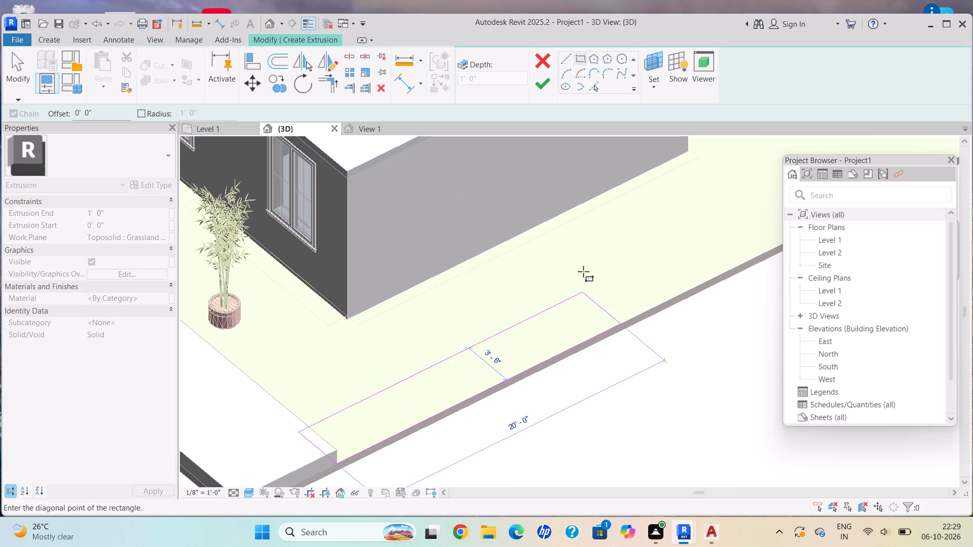
{"action": "scroll", "coordinate": [608, 239], "scroll_direction": "down", "scroll_amount": 2}
{"action": "middle_click_drag", "start_coordinate": [609, 238], "coordinate": [407, 367]}
{"action": "scroll", "coordinate": [407, 367], "scroll_direction": "down", "scroll_amount": 1}
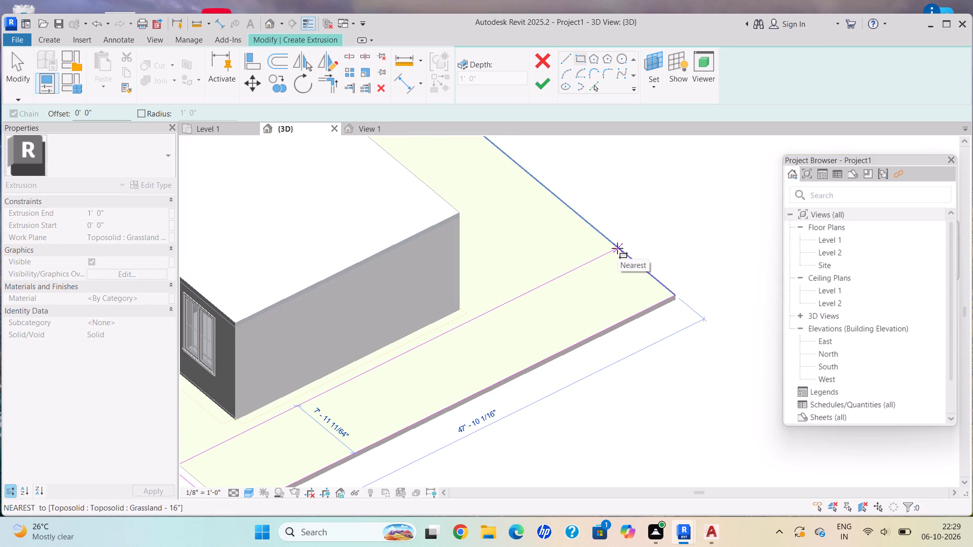
{"action": "left_click", "coordinate": [617, 248]}
{"action": "scroll", "coordinate": [492, 327], "scroll_direction": "down", "scroll_amount": 3}
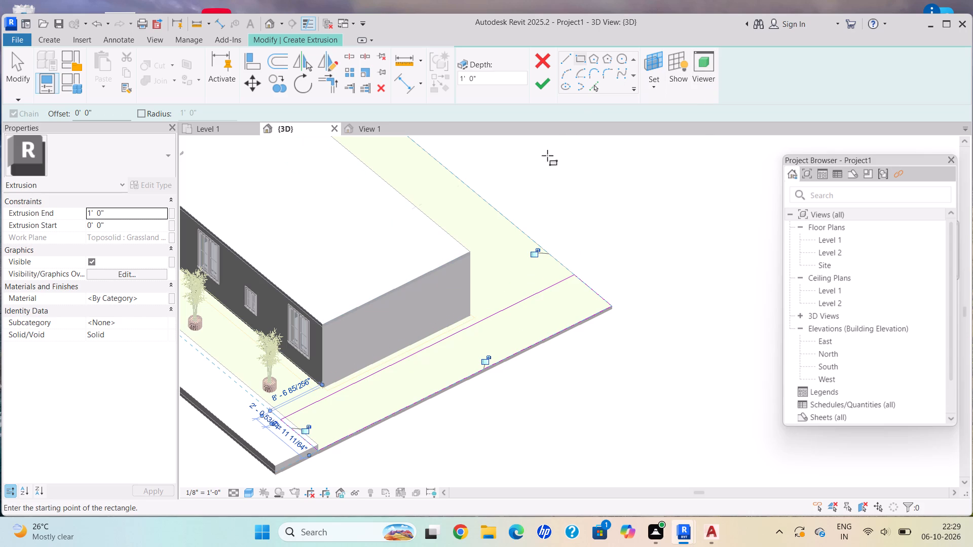
{"action": "left_click", "coordinate": [542, 82]}
{"action": "scroll", "coordinate": [506, 323], "scroll_direction": "down", "scroll_amount": 5}
{"action": "key", "text": "Escape"}
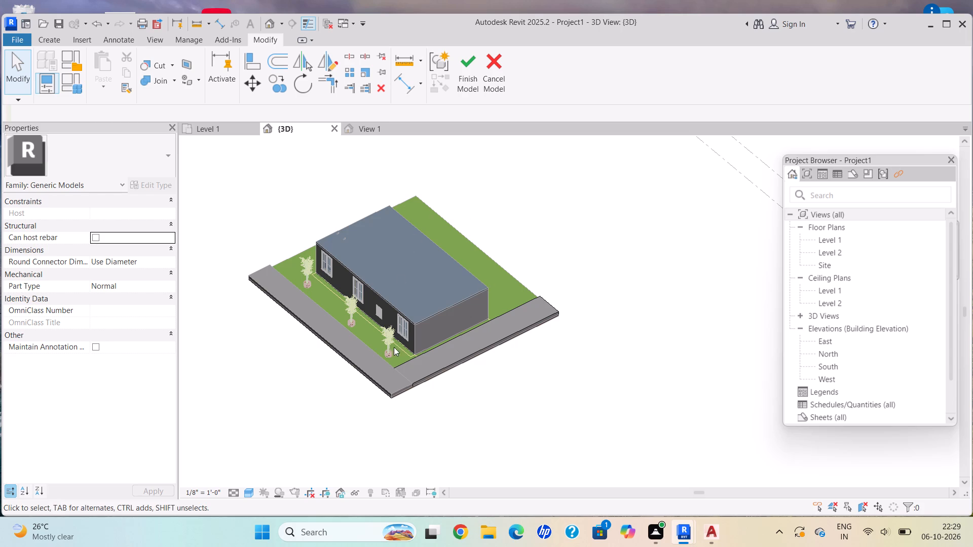
{"action": "key", "text": "Escape"}
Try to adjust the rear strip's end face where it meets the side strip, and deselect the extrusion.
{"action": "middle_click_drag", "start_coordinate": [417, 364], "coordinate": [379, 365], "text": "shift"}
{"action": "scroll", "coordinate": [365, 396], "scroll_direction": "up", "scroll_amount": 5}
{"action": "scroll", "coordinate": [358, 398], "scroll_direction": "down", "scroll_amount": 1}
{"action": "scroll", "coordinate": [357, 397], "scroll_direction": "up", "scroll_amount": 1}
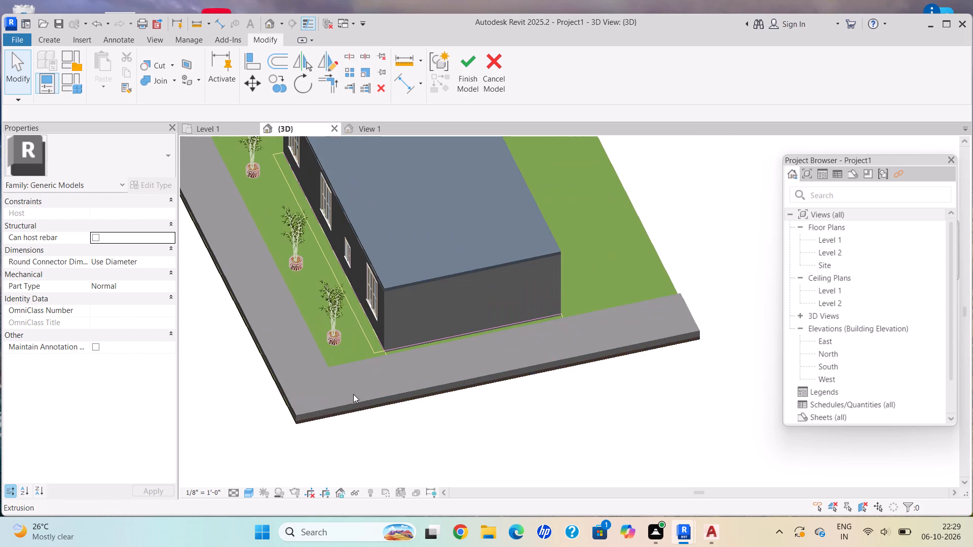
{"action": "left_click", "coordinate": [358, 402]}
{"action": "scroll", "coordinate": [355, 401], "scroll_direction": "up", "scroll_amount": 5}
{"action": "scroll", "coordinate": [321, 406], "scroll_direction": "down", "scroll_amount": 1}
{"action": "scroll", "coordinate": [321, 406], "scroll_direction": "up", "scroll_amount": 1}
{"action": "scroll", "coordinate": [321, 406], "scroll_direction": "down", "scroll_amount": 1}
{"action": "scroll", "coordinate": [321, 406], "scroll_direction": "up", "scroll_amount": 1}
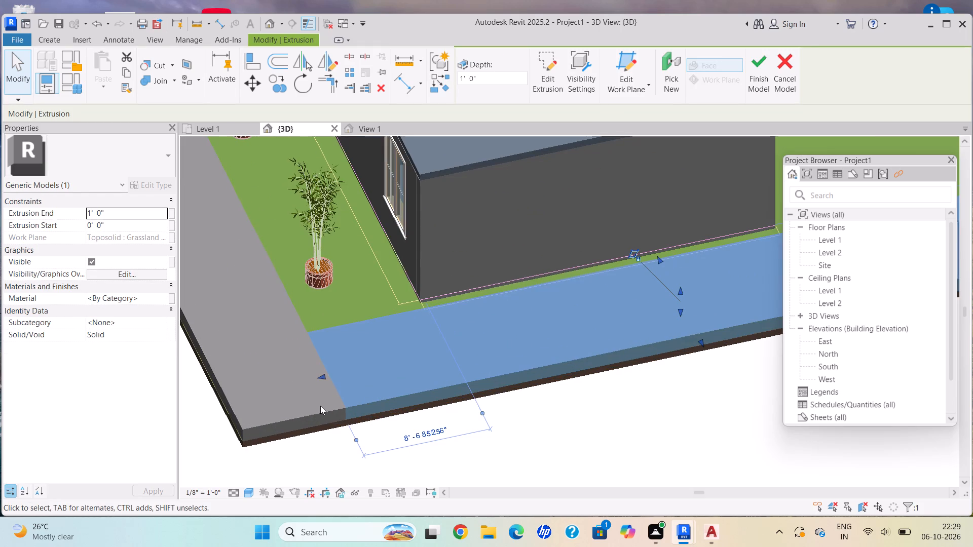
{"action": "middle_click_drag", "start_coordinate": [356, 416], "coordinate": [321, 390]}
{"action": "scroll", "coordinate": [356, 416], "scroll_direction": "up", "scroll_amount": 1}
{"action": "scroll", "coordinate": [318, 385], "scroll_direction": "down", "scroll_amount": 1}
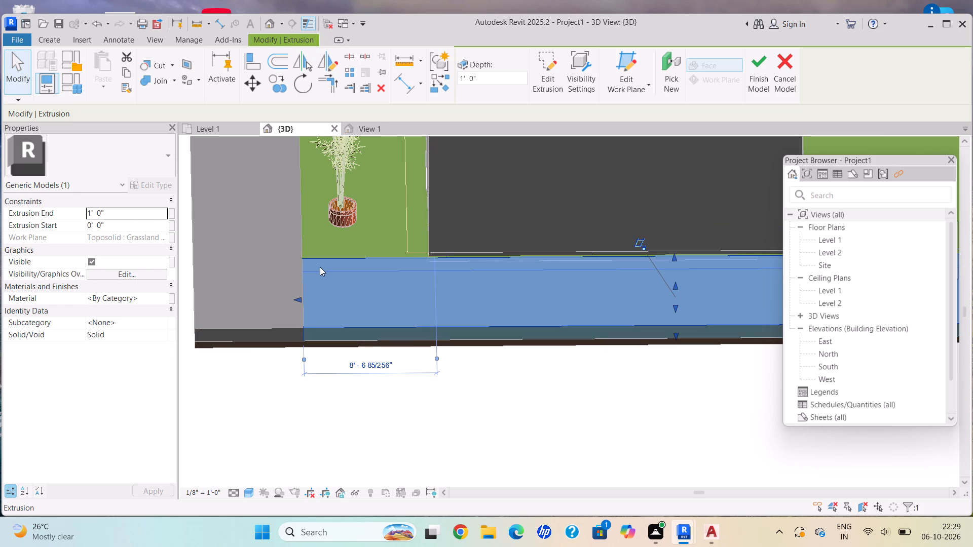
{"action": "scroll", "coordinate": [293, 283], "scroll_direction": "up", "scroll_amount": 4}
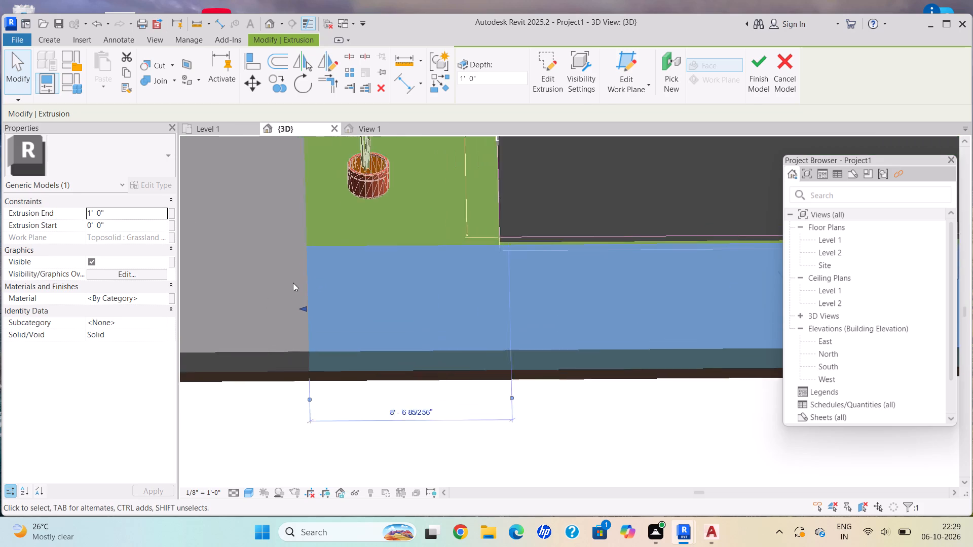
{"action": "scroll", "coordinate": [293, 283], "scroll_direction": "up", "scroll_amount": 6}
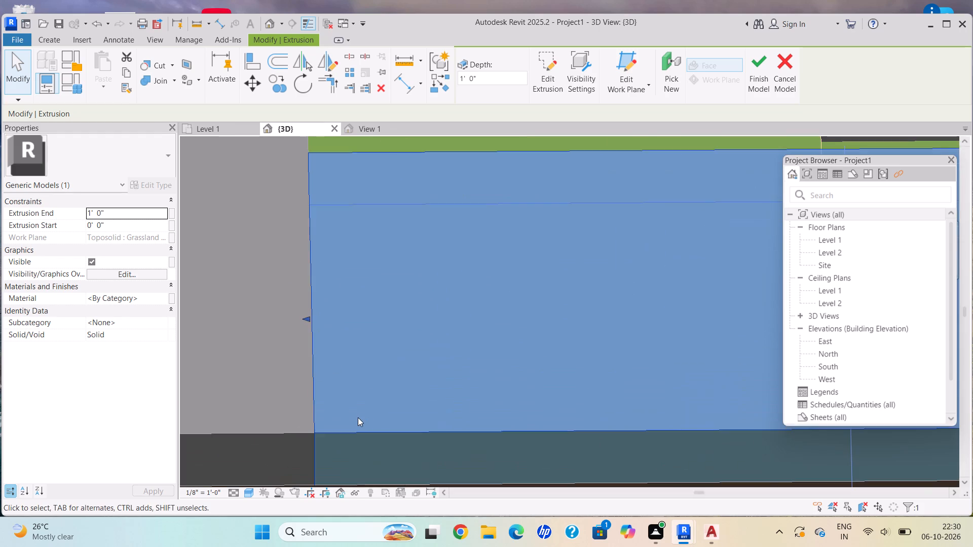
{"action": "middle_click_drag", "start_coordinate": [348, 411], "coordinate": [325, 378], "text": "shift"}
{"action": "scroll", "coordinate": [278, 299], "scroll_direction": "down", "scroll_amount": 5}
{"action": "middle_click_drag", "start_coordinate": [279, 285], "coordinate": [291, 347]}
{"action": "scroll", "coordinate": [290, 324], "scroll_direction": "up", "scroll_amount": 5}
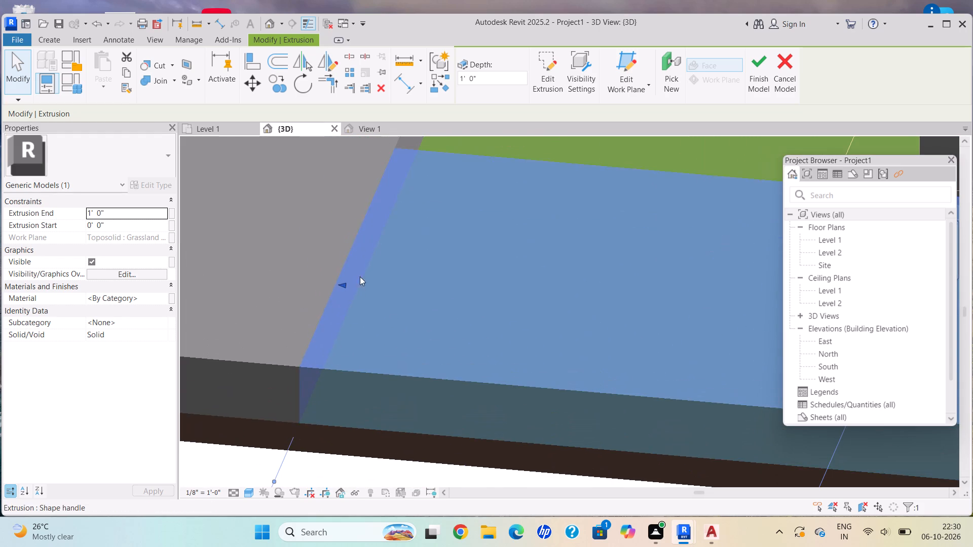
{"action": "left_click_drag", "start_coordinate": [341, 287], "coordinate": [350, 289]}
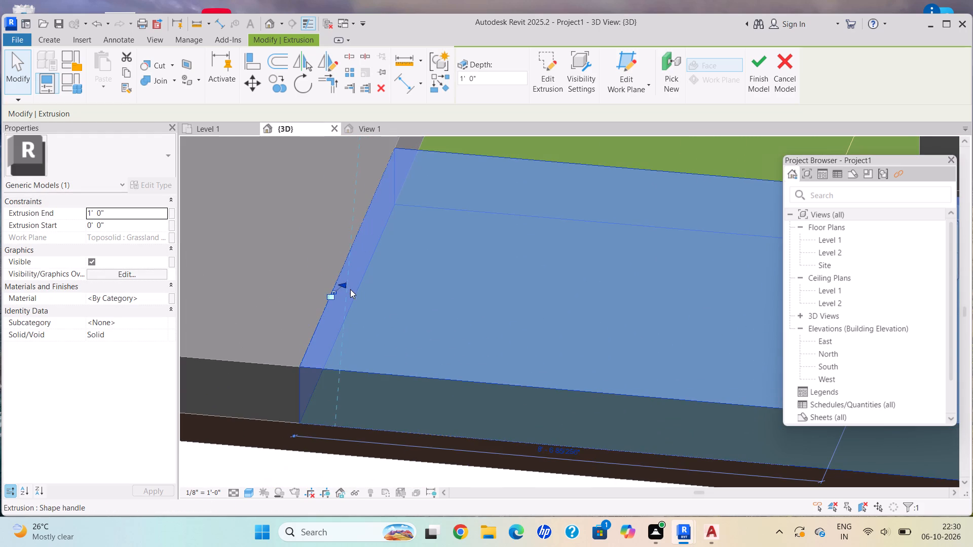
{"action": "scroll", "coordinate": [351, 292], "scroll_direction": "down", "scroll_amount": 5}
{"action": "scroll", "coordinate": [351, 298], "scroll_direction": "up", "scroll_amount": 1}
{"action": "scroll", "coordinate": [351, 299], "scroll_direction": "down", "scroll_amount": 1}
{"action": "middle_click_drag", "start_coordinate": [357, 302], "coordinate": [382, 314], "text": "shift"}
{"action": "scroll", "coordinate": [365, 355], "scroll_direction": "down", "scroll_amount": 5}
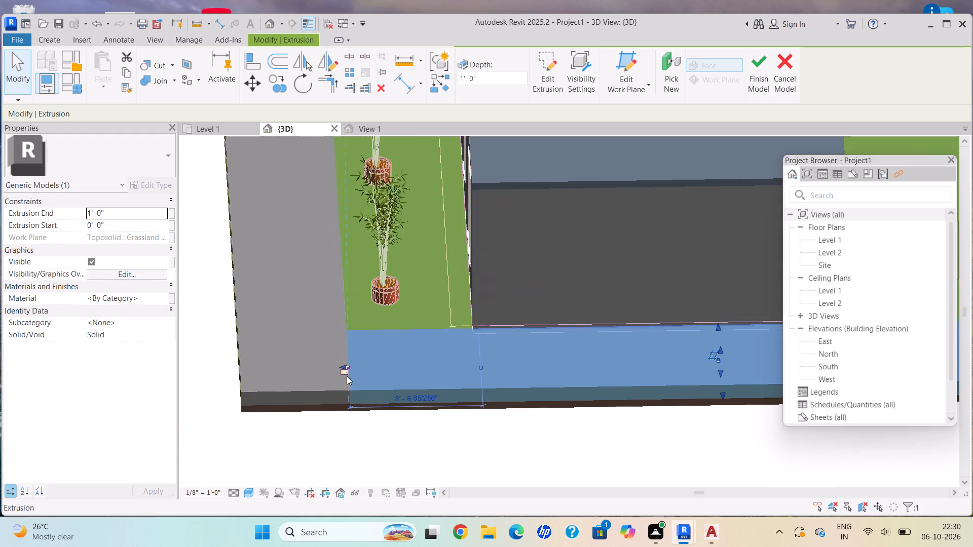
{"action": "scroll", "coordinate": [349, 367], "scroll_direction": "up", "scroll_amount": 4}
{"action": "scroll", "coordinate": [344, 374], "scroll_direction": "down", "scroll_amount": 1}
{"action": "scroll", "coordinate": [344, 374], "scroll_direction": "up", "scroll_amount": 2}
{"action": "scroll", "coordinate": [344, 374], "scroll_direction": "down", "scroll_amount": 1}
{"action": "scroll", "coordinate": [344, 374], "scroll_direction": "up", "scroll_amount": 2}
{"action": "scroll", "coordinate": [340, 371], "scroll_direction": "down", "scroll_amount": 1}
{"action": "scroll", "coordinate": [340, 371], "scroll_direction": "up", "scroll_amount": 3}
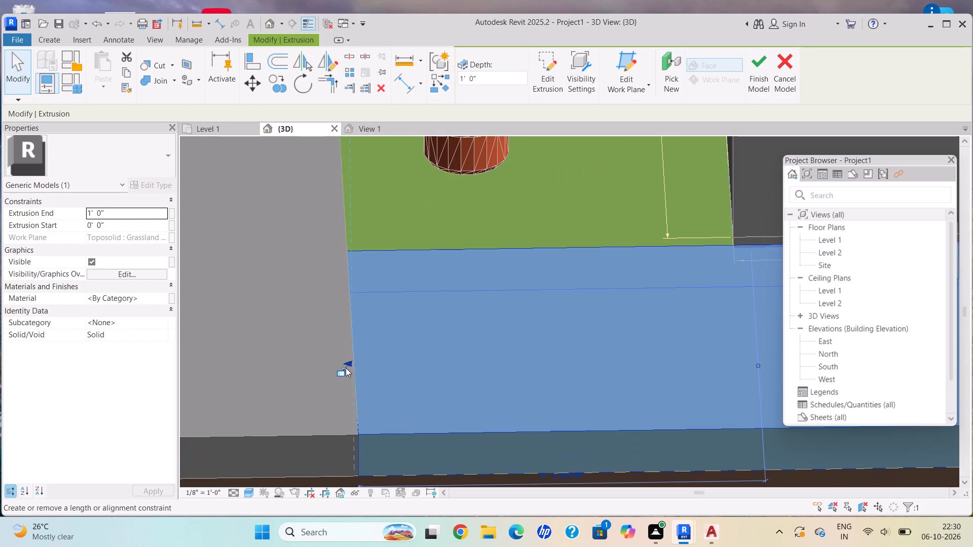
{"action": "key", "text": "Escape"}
Inspect the rear strip's joint with the side strip and its opposite end at the lawn edge.
{"action": "scroll", "coordinate": [342, 361], "scroll_direction": "up", "scroll_amount": 2}
{"action": "scroll", "coordinate": [342, 361], "scroll_direction": "down", "scroll_amount": 1}
{"action": "scroll", "coordinate": [342, 361], "scroll_direction": "up", "scroll_amount": 2}
{"action": "scroll", "coordinate": [349, 365], "scroll_direction": "down", "scroll_amount": 2}
{"action": "scroll", "coordinate": [351, 369], "scroll_direction": "up", "scroll_amount": 1}
{"action": "scroll", "coordinate": [352, 370], "scroll_direction": "down", "scroll_amount": 1}
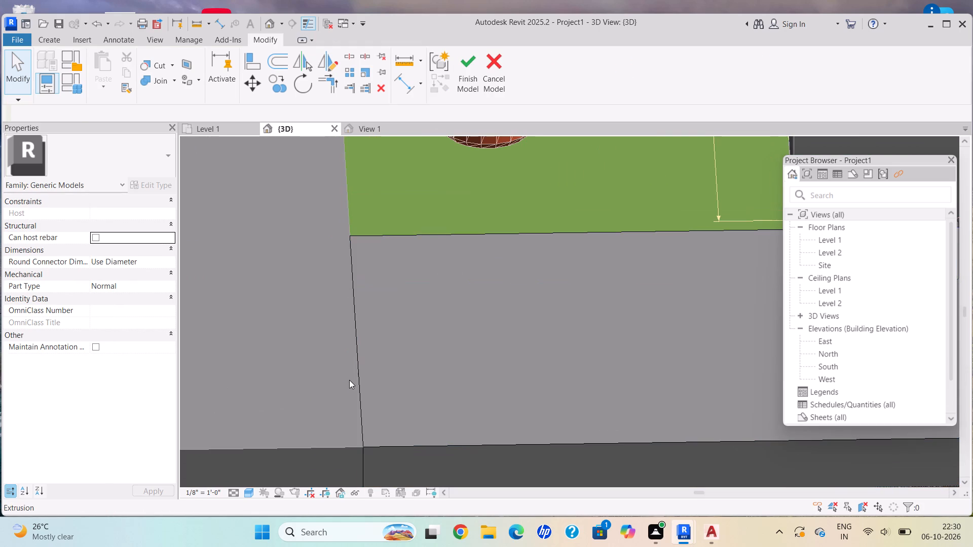
{"action": "scroll", "coordinate": [410, 414], "scroll_direction": "down", "scroll_amount": 2}
{"action": "scroll", "coordinate": [414, 419], "scroll_direction": "up", "scroll_amount": 1}
{"action": "scroll", "coordinate": [414, 420], "scroll_direction": "down", "scroll_amount": 1}
{"action": "middle_click_drag", "start_coordinate": [405, 416], "coordinate": [363, 394]}
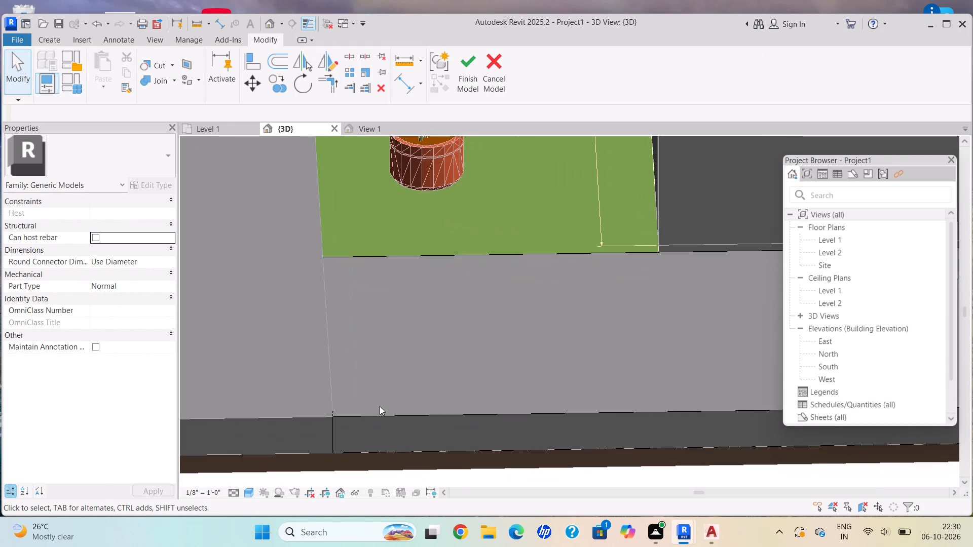
{"action": "scroll", "coordinate": [349, 430], "scroll_direction": "up", "scroll_amount": 5}
{"action": "left_click", "coordinate": [348, 406]}
{"action": "scroll", "coordinate": [346, 404], "scroll_direction": "down", "scroll_amount": 5}
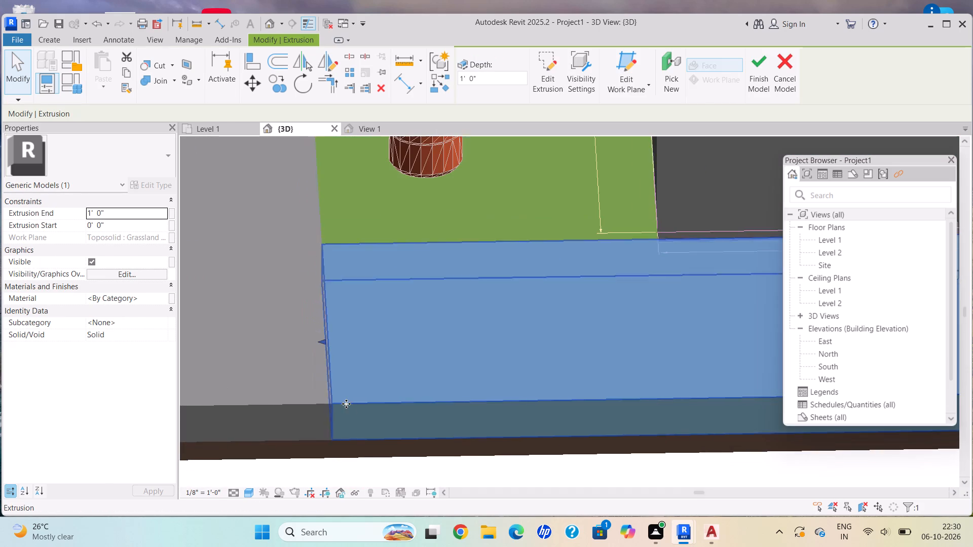
{"action": "middle_click_drag", "start_coordinate": [345, 413], "coordinate": [326, 406], "text": "shift"}
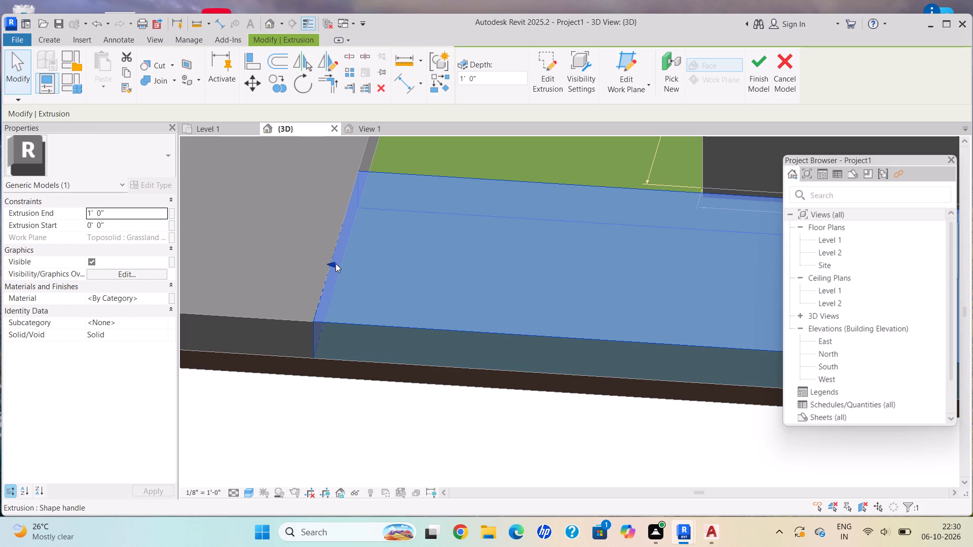
{"action": "left_click", "coordinate": [335, 263]}
{"action": "scroll", "coordinate": [348, 280], "scroll_direction": "down", "scroll_amount": 5}
{"action": "middle_click_drag", "start_coordinate": [359, 285], "coordinate": [170, 329]}
{"action": "scroll", "coordinate": [347, 331], "scroll_direction": "down", "scroll_amount": 7}
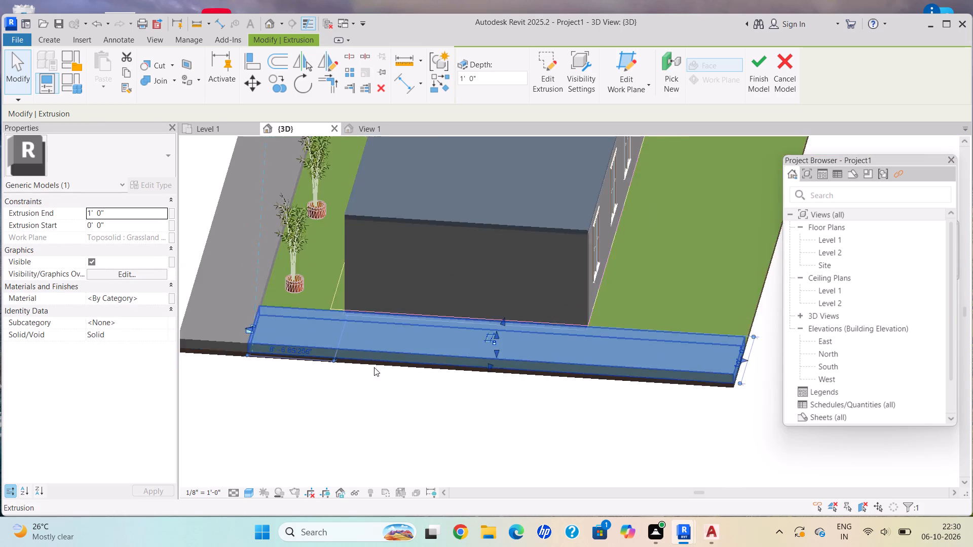
{"action": "scroll", "coordinate": [374, 367], "scroll_direction": "down", "scroll_amount": 1}
{"action": "scroll", "coordinate": [620, 358], "scroll_direction": "up", "scroll_amount": 1}
{"action": "scroll", "coordinate": [620, 358], "scroll_direction": "down", "scroll_amount": 1}
{"action": "scroll", "coordinate": [620, 358], "scroll_direction": "up", "scroll_amount": 1}
{"action": "scroll", "coordinate": [621, 358], "scroll_direction": "down", "scroll_amount": 1}
{"action": "scroll", "coordinate": [622, 358], "scroll_direction": "up", "scroll_amount": 10}
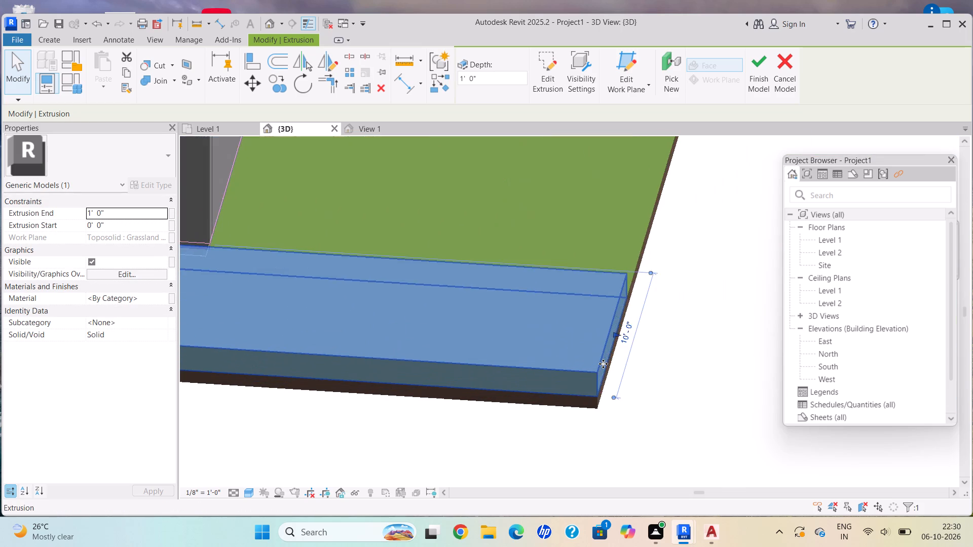
{"action": "scroll", "coordinate": [604, 366], "scroll_direction": "down", "scroll_amount": 6}
{"action": "key", "text": "Escape"}
Examine the house, both strips, the bamboo row and the open lawn from above, the sides and the front.
{"action": "scroll", "coordinate": [606, 371], "scroll_direction": "down", "scroll_amount": 1}
{"action": "scroll", "coordinate": [606, 372], "scroll_direction": "up", "scroll_amount": 1}
{"action": "scroll", "coordinate": [607, 378], "scroll_direction": "down", "scroll_amount": 7}
{"action": "middle_click_drag", "start_coordinate": [609, 384], "coordinate": [479, 379]}
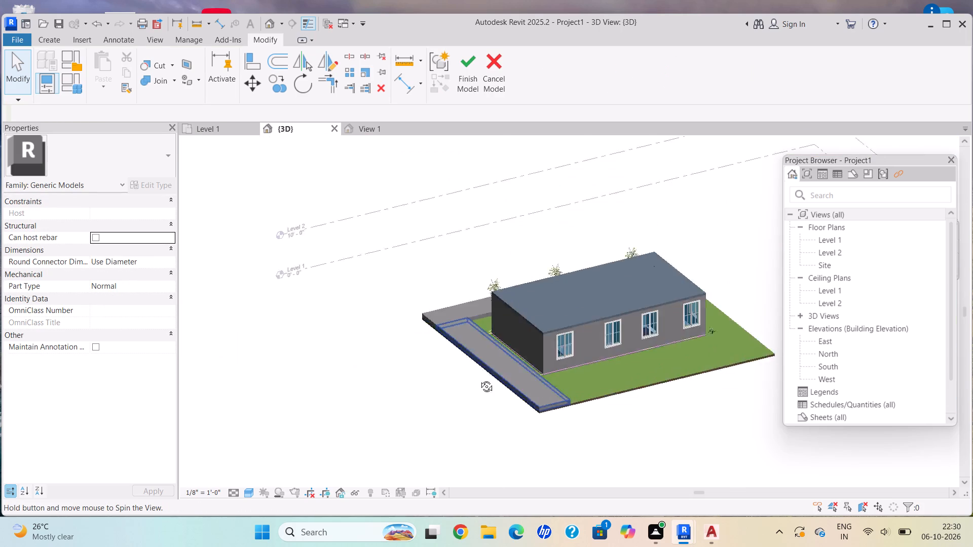
{"action": "middle_click_drag", "start_coordinate": [479, 379], "coordinate": [471, 380]}
{"action": "scroll", "coordinate": [576, 372], "scroll_direction": "down", "scroll_amount": 2}
{"action": "middle_click_drag", "start_coordinate": [573, 374], "coordinate": [548, 360], "text": "shift"}
{"action": "scroll", "coordinate": [566, 355], "scroll_direction": "down", "scroll_amount": 5}
{"action": "middle_click_drag", "start_coordinate": [542, 339], "coordinate": [550, 360], "text": "shift"}
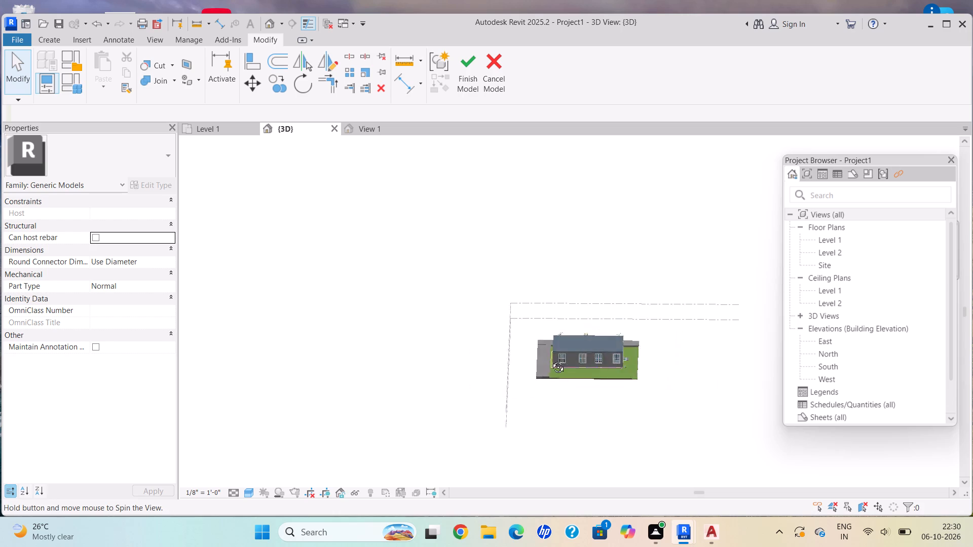
{"action": "middle_click_drag", "start_coordinate": [550, 360], "coordinate": [570, 411], "text": "shift"}
{"action": "scroll", "coordinate": [541, 295], "scroll_direction": "down", "scroll_amount": 1}
{"action": "scroll", "coordinate": [539, 316], "scroll_direction": "up", "scroll_amount": 1}
{"action": "scroll", "coordinate": [538, 321], "scroll_direction": "down", "scroll_amount": 1}
{"action": "scroll", "coordinate": [537, 323], "scroll_direction": "up", "scroll_amount": 5}
{"action": "scroll", "coordinate": [528, 325], "scroll_direction": "down", "scroll_amount": 1}
{"action": "scroll", "coordinate": [530, 328], "scroll_direction": "up", "scroll_amount": 5}
{"action": "scroll", "coordinate": [537, 333], "scroll_direction": "down", "scroll_amount": 1}
{"action": "scroll", "coordinate": [537, 333], "scroll_direction": "up", "scroll_amount": 2}
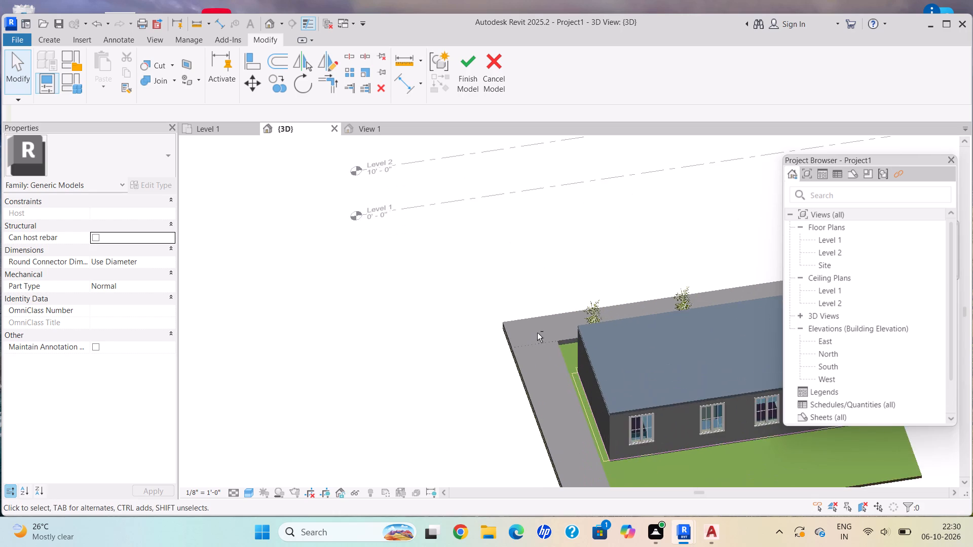
{"action": "middle_click_drag", "start_coordinate": [537, 333], "coordinate": [540, 412], "text": "shift"}
{"action": "scroll", "coordinate": [540, 413], "scroll_direction": "down", "scroll_amount": 1}
{"action": "middle_click_drag", "start_coordinate": [536, 412], "coordinate": [364, 278]}
{"action": "scroll", "coordinate": [364, 278], "scroll_direction": "up", "scroll_amount": 1}
{"action": "scroll", "coordinate": [416, 318], "scroll_direction": "down", "scroll_amount": 3}
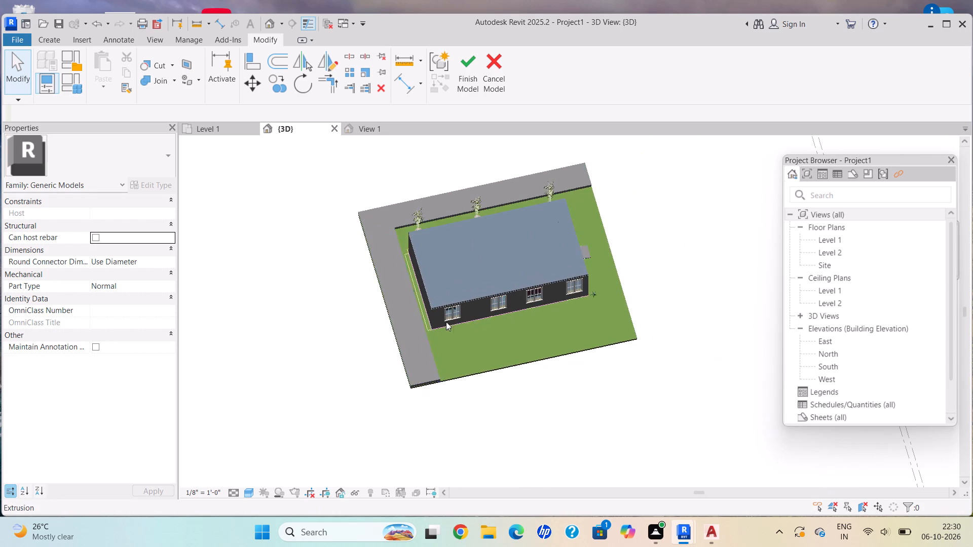
{"action": "middle_click_drag", "start_coordinate": [510, 296], "coordinate": [356, 244], "text": "shift"}
{"action": "middle_click_drag", "start_coordinate": [471, 335], "coordinate": [397, 278], "text": "shift"}
{"action": "scroll", "coordinate": [434, 388], "scroll_direction": "up", "scroll_amount": 3}
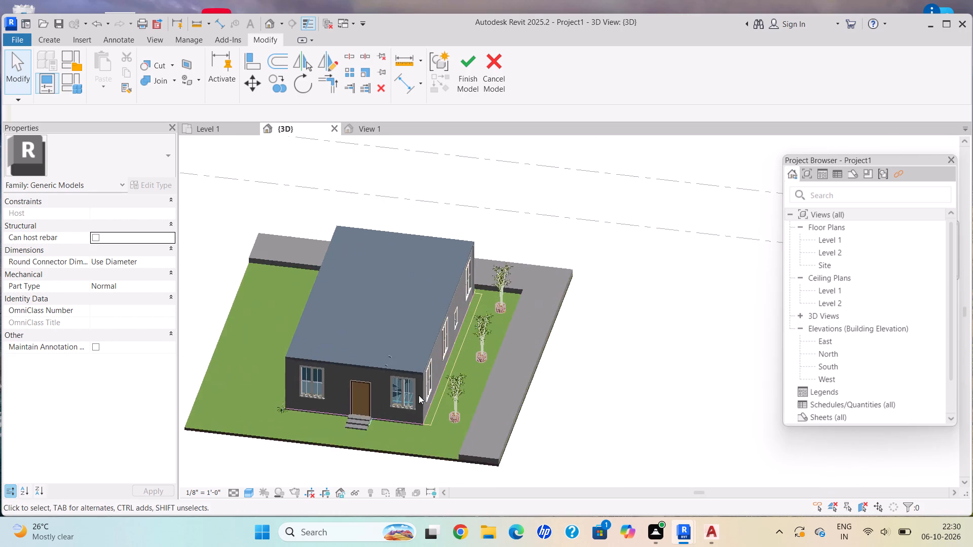
{"action": "middle_click_drag", "start_coordinate": [392, 414], "coordinate": [399, 401], "text": "shift"}
{"action": "scroll", "coordinate": [324, 407], "scroll_direction": "up", "scroll_amount": 4}
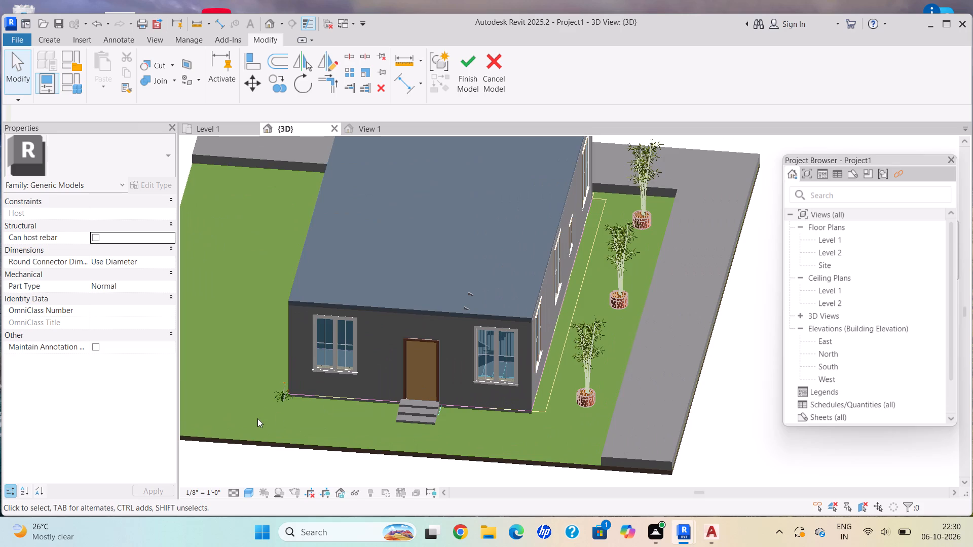
{"action": "scroll", "coordinate": [257, 418], "scroll_direction": "up", "scroll_amount": 3}
{"action": "middle_click_drag", "start_coordinate": [359, 398], "coordinate": [387, 404], "text": "shift"}
{"action": "scroll", "coordinate": [360, 398], "scroll_direction": "up", "scroll_amount": 1, "text": "shift"}
{"action": "scroll", "coordinate": [386, 396], "scroll_direction": "down", "scroll_amount": 3}
{"action": "middle_click_drag", "start_coordinate": [384, 394], "coordinate": [366, 395]}
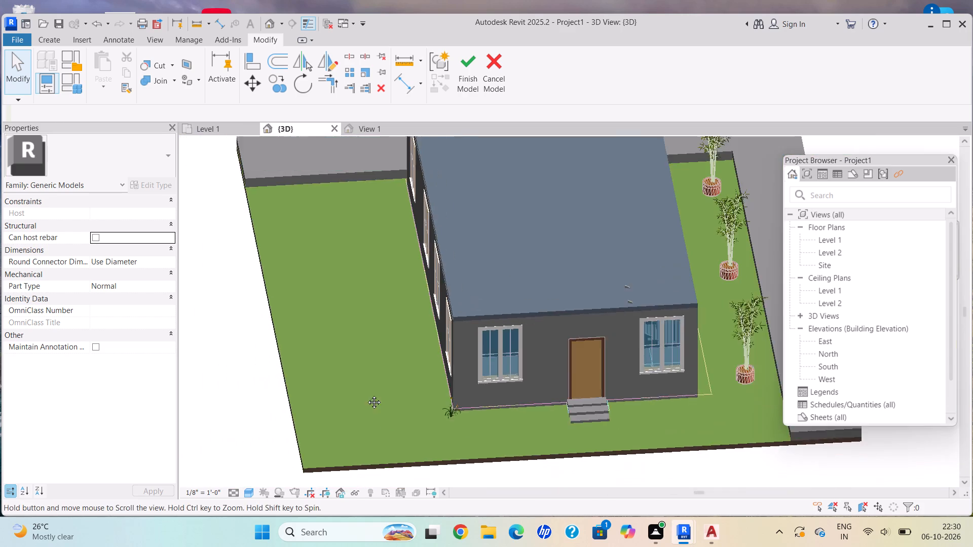
{"action": "middle_click_drag", "start_coordinate": [366, 395], "coordinate": [248, 392]}
{"action": "scroll", "coordinate": [541, 375], "scroll_direction": "up", "scroll_amount": 1}
{"action": "scroll", "coordinate": [537, 371], "scroll_direction": "down", "scroll_amount": 3}
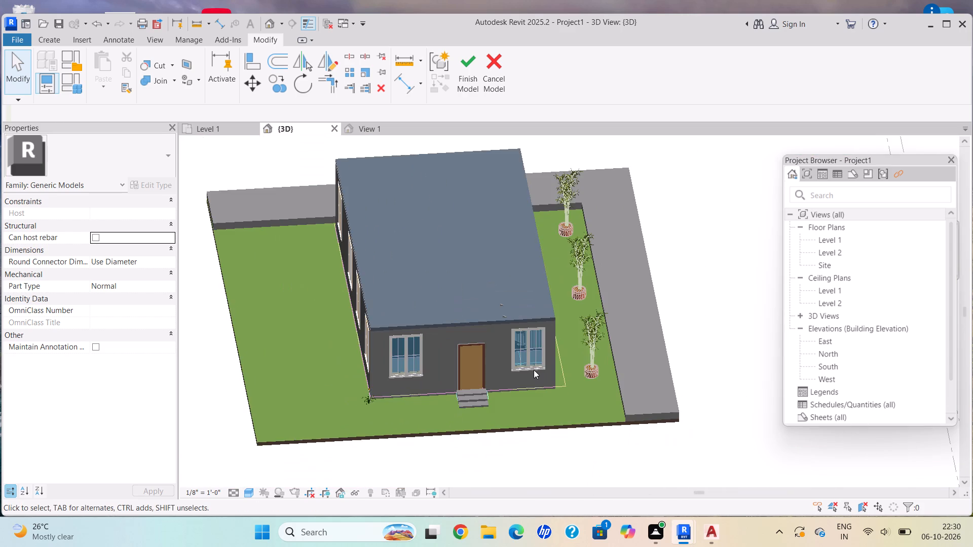
{"action": "scroll", "coordinate": [534, 370], "scroll_direction": "down", "scroll_amount": 1}
{"action": "scroll", "coordinate": [534, 370], "scroll_direction": "up", "scroll_amount": 1}
{"action": "middle_click_drag", "start_coordinate": [525, 364], "coordinate": [497, 330], "text": "shift"}
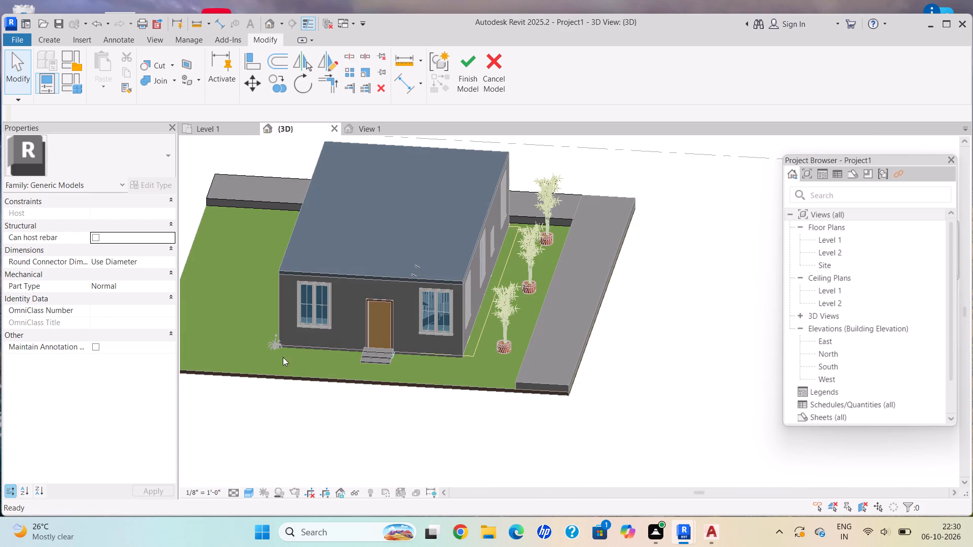
{"action": "scroll", "coordinate": [267, 335], "scroll_direction": "up", "scroll_amount": 3}
{"action": "scroll", "coordinate": [267, 342], "scroll_direction": "down", "scroll_amount": 4}
{"action": "middle_click_drag", "start_coordinate": [277, 351], "coordinate": [315, 381], "text": "shift"}
{"action": "scroll", "coordinate": [452, 366], "scroll_direction": "up", "scroll_amount": 3}
{"action": "scroll", "coordinate": [455, 357], "scroll_direction": "down", "scroll_amount": 1}
{"action": "middle_click_drag", "start_coordinate": [455, 357], "coordinate": [438, 345]}
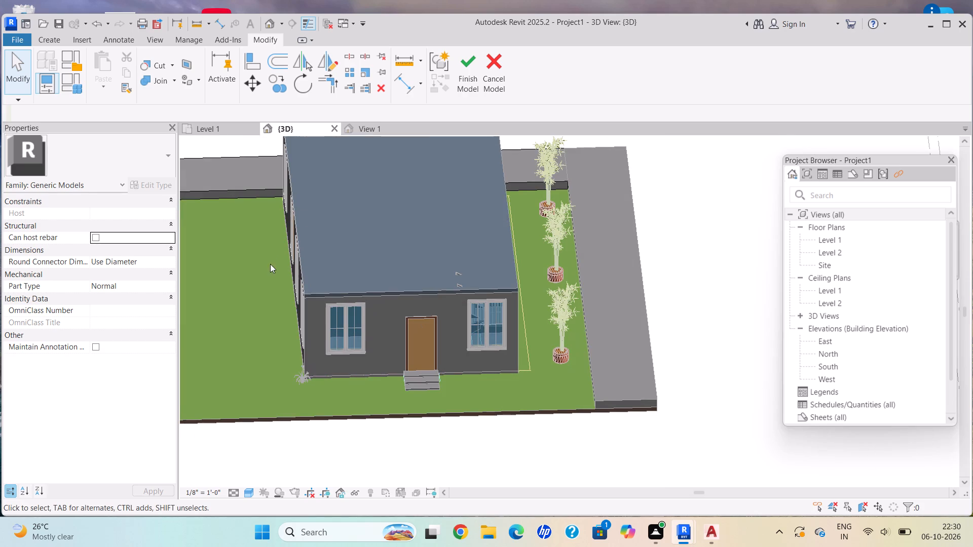
Finish the in-place model of the rear strip and clear any active selection.
{"action": "left_click", "coordinate": [465, 65]}
{"action": "scroll", "coordinate": [474, 218], "scroll_direction": "down", "scroll_amount": 2}
{"action": "scroll", "coordinate": [468, 238], "scroll_direction": "up", "scroll_amount": 1}
{"action": "scroll", "coordinate": [468, 239], "scroll_direction": "down", "scroll_amount": 1}
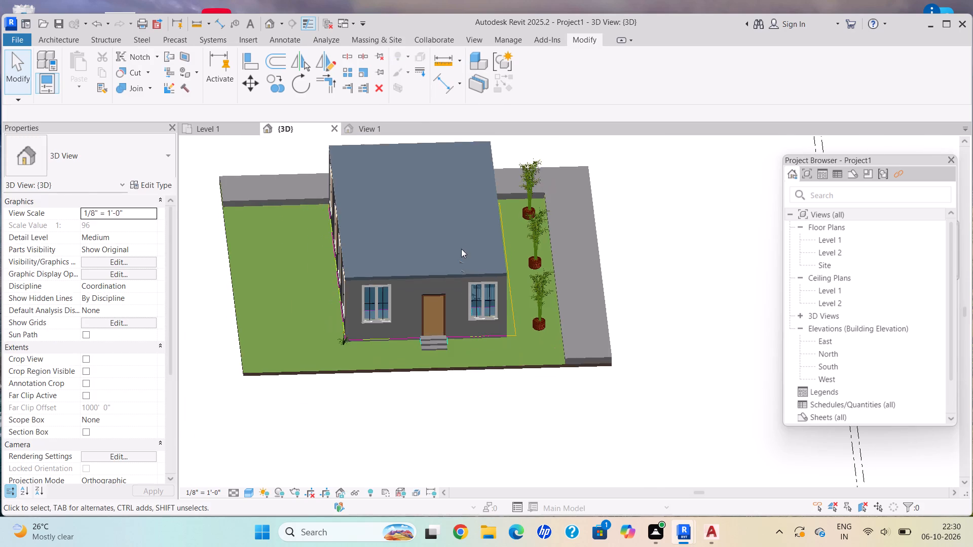
{"action": "key", "text": "Escape"}
Examine the finished side strip, the bamboo row and the house front from several angles.
{"action": "middle_click_drag", "start_coordinate": [565, 290], "coordinate": [548, 282], "text": "shift"}
{"action": "scroll", "coordinate": [489, 295], "scroll_direction": "up", "scroll_amount": 4}
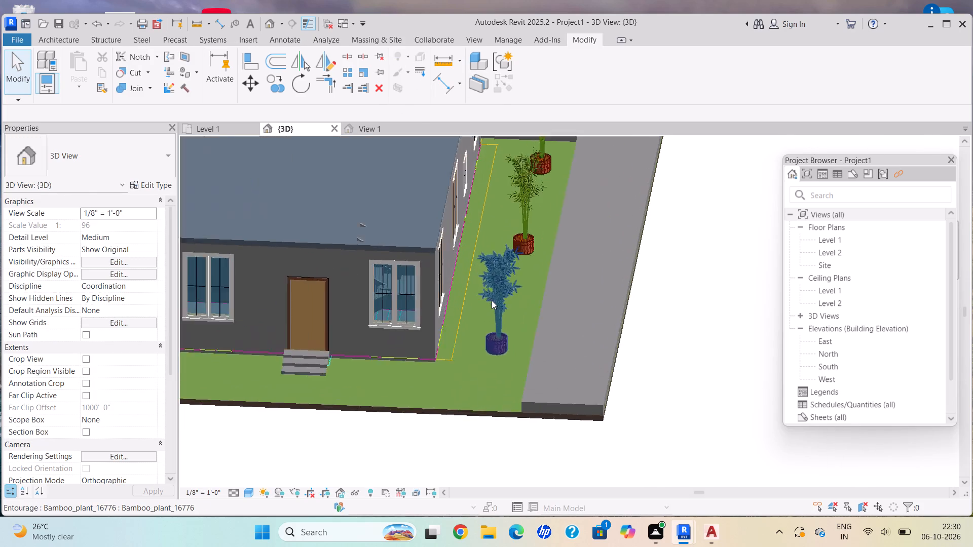
{"action": "scroll", "coordinate": [492, 300], "scroll_direction": "up", "scroll_amount": 3}
{"action": "middle_click_drag", "start_coordinate": [493, 349], "coordinate": [461, 335], "text": "shift"}
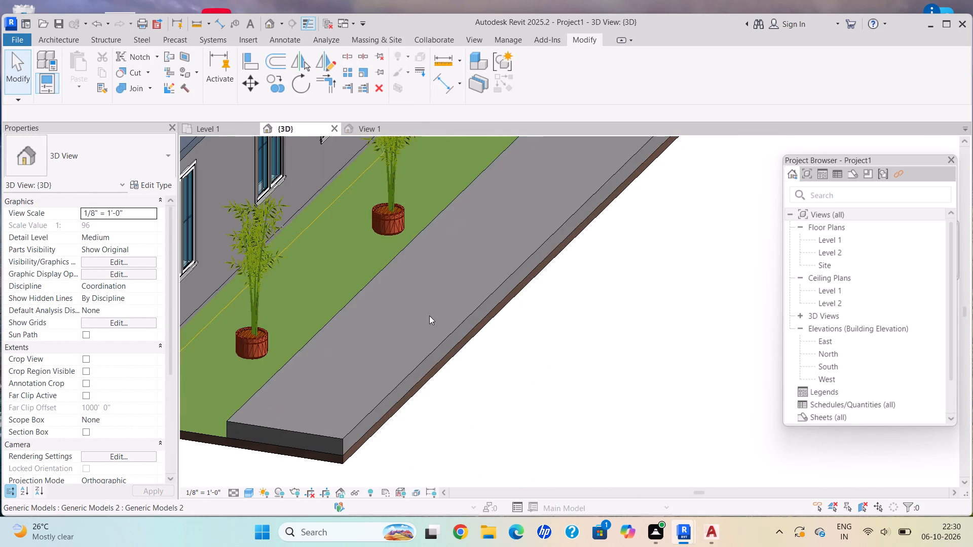
{"action": "scroll", "coordinate": [424, 312], "scroll_direction": "down", "scroll_amount": 8}
{"action": "middle_click_drag", "start_coordinate": [331, 301], "coordinate": [389, 318]}
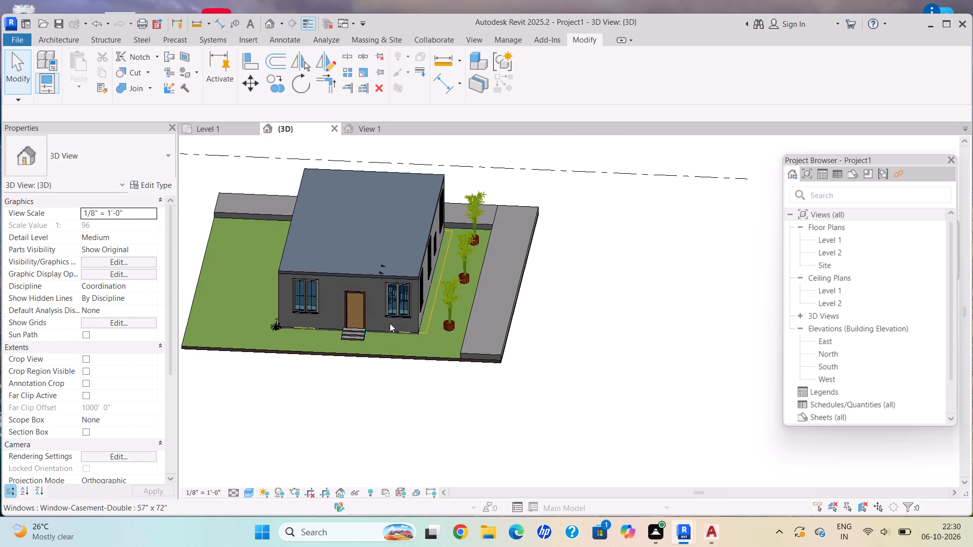
{"action": "middle_click_drag", "start_coordinate": [399, 326], "coordinate": [412, 333]}
{"action": "scroll", "coordinate": [363, 350], "scroll_direction": "up", "scroll_amount": 2}
{"action": "scroll", "coordinate": [363, 350], "scroll_direction": "down", "scroll_amount": 1}
{"action": "scroll", "coordinate": [363, 350], "scroll_direction": "up", "scroll_amount": 5}
{"action": "middle_click_drag", "start_coordinate": [358, 331], "coordinate": [372, 337]}
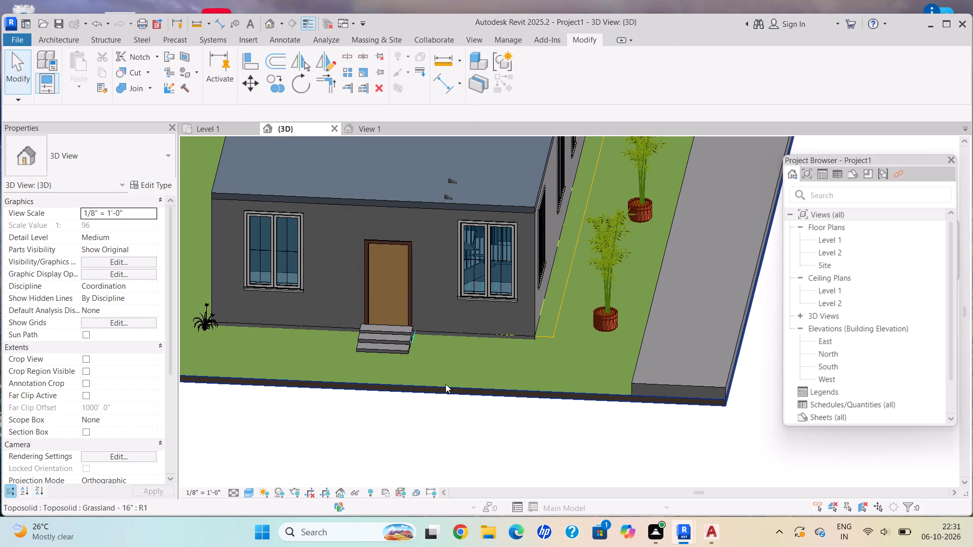
{"action": "scroll", "coordinate": [454, 373], "scroll_direction": "down", "scroll_amount": 2}
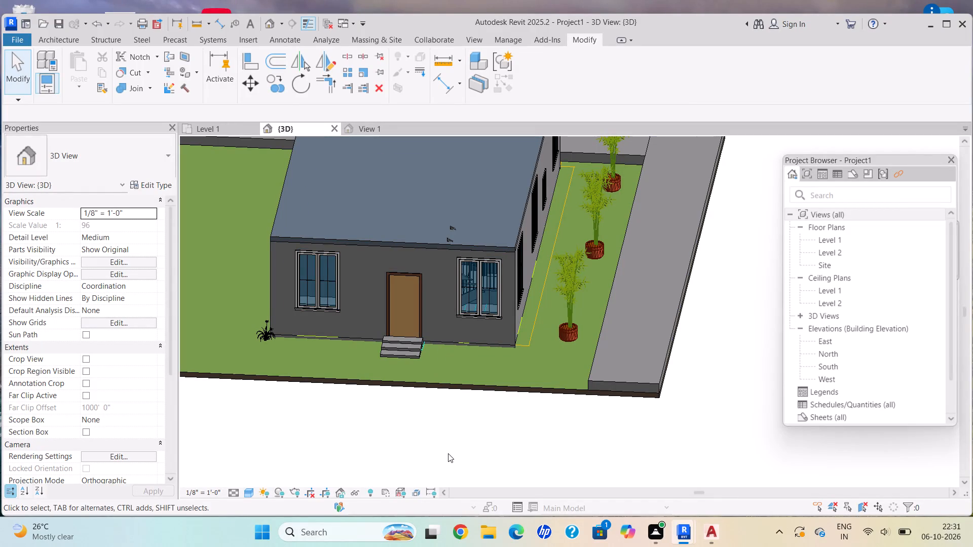
Load the McLaren_MP4_12C car family from the library's cars folder for placing as a component.
{"action": "left_click", "coordinate": [58, 41]}
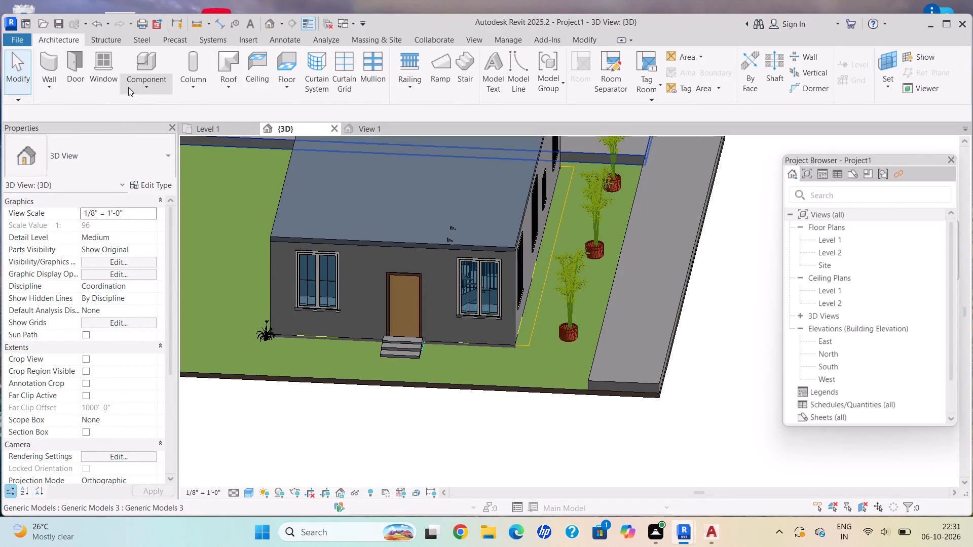
{"action": "left_click", "coordinate": [144, 87]}
{"action": "left_click", "coordinate": [188, 101]}
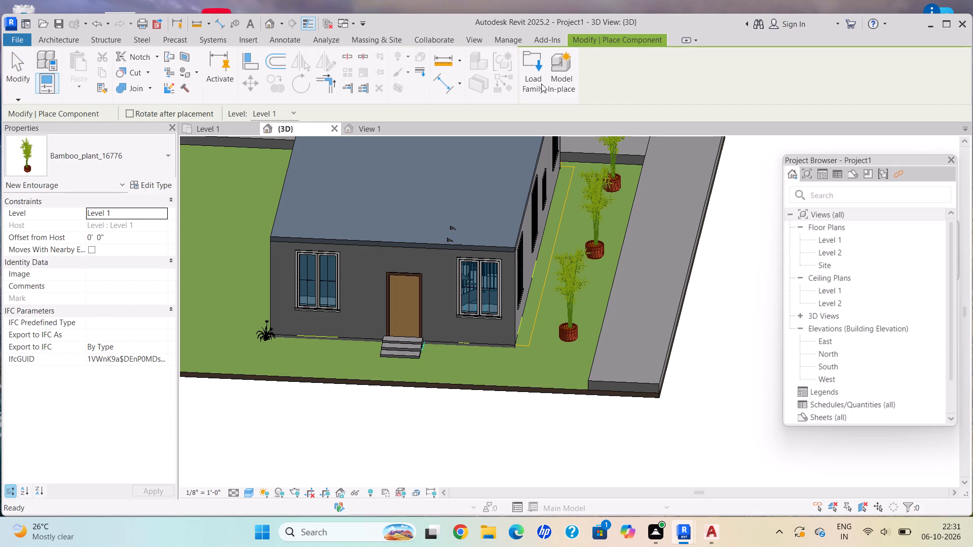
{"action": "left_click", "coordinate": [524, 84]}
{"action": "scroll", "coordinate": [386, 228], "scroll_direction": "down", "scroll_amount": 4}
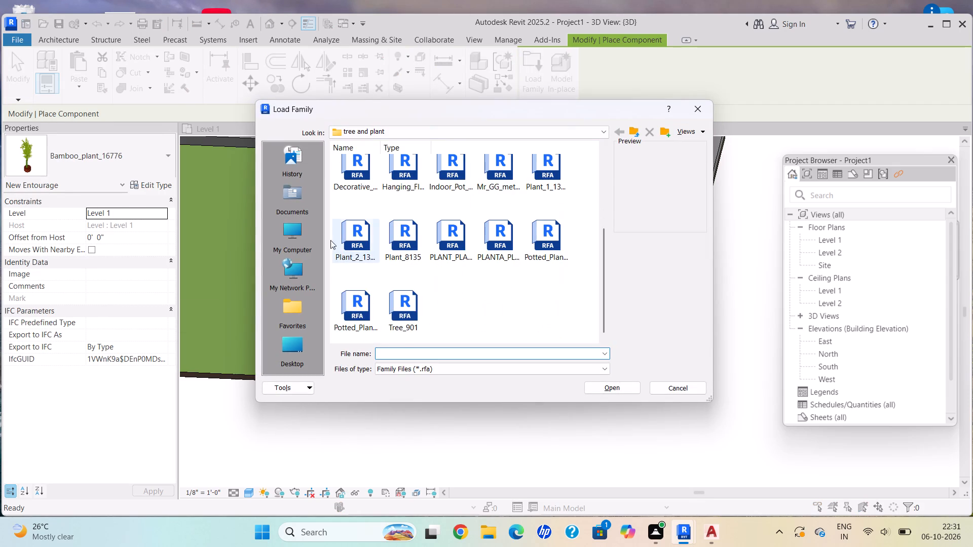
{"action": "double_click", "coordinate": [286, 203]}
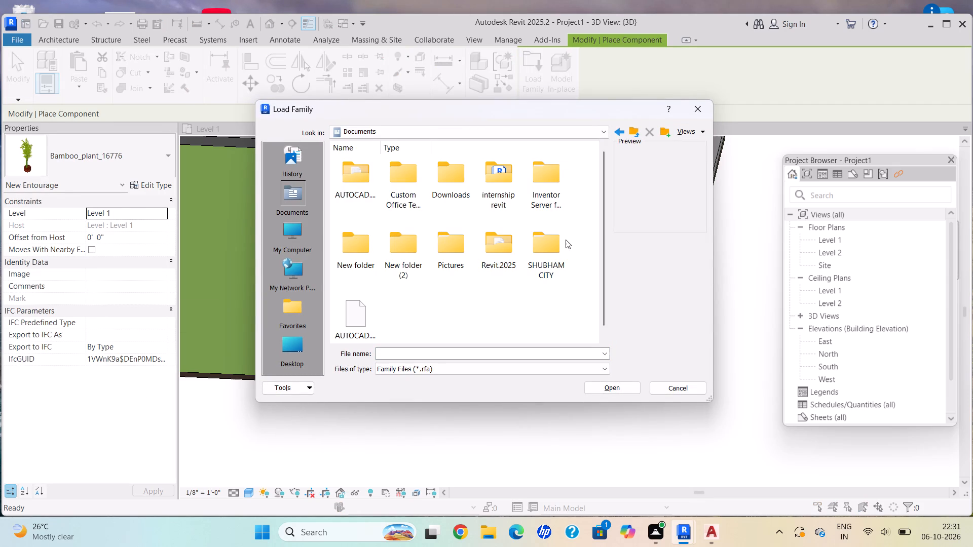
{"action": "double_click", "coordinate": [560, 243]}
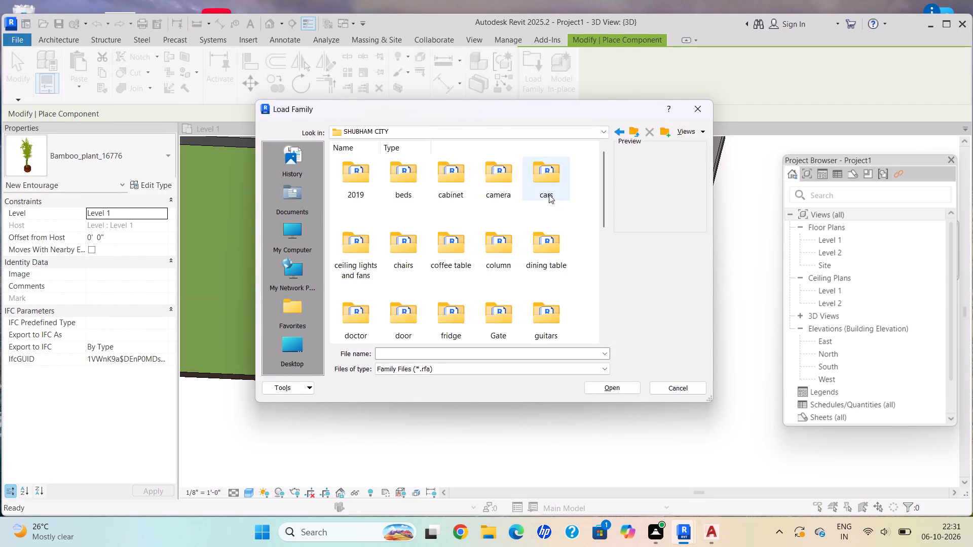
{"action": "triple_click", "coordinate": [549, 194]}
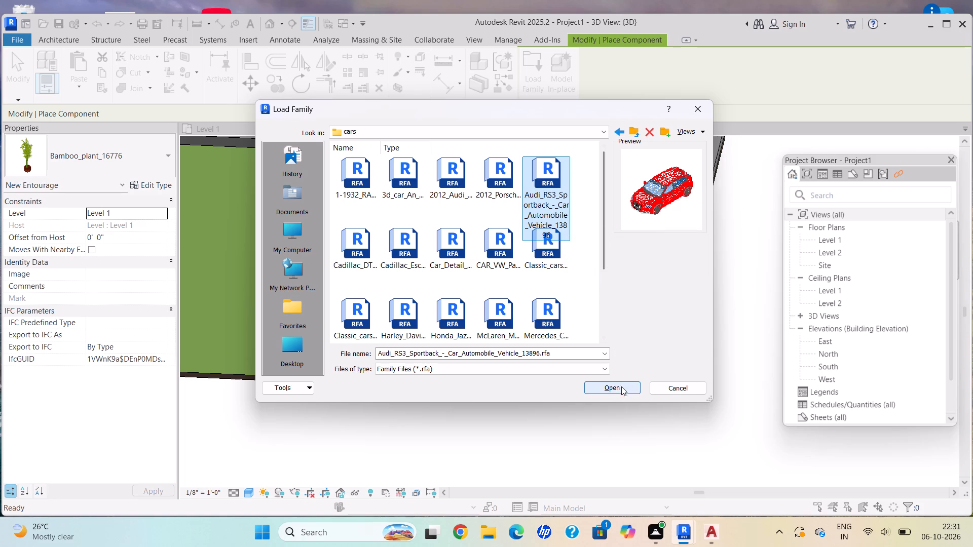
{"action": "left_click", "coordinate": [505, 320]}
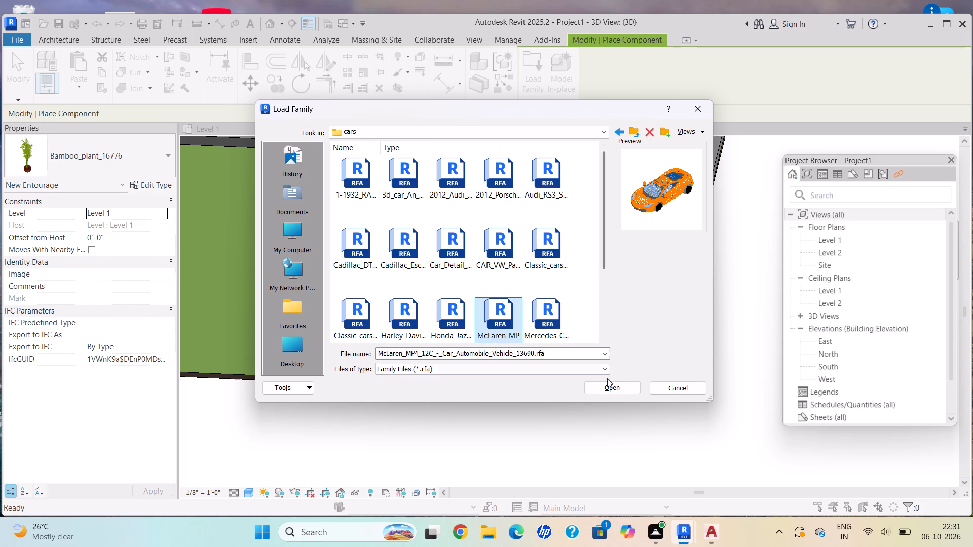
{"action": "left_click", "coordinate": [618, 390]}
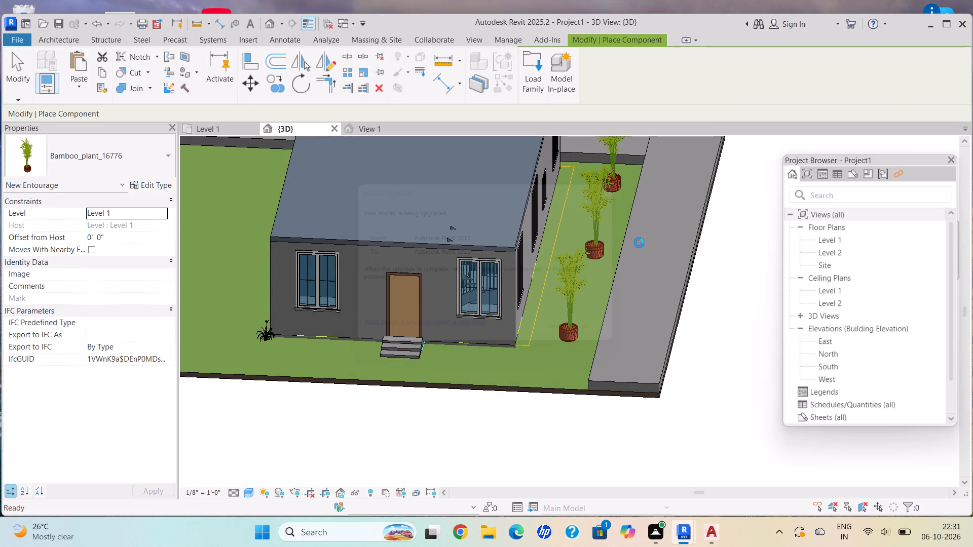
Place the McLaren on the side strip beside the bamboo row, turned 180° so its rear faces the plot's front.
{"action": "middle_click_drag", "start_coordinate": [663, 240], "coordinate": [613, 361]}
{"action": "scroll", "coordinate": [663, 242], "scroll_direction": "up", "scroll_amount": 1}
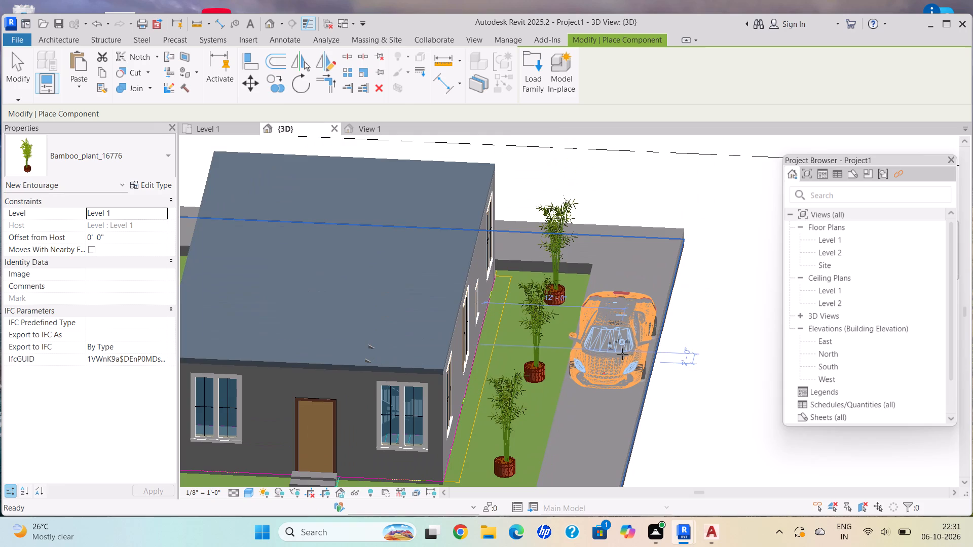
{"action": "scroll", "coordinate": [628, 348], "scroll_direction": "up", "scroll_amount": 2}
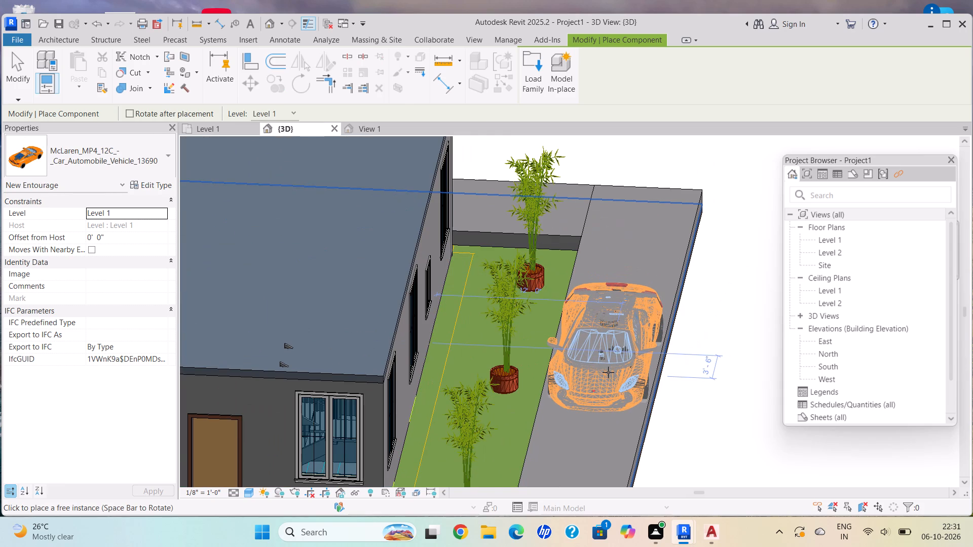
{"action": "key", "text": "space"}
{"action": "key", "text": "space"}
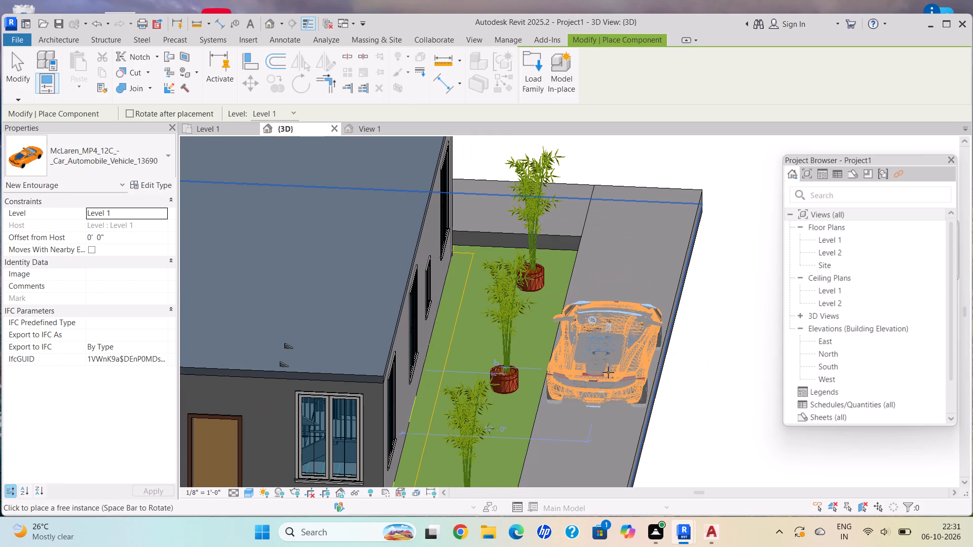
{"action": "left_click", "coordinate": [607, 382]}
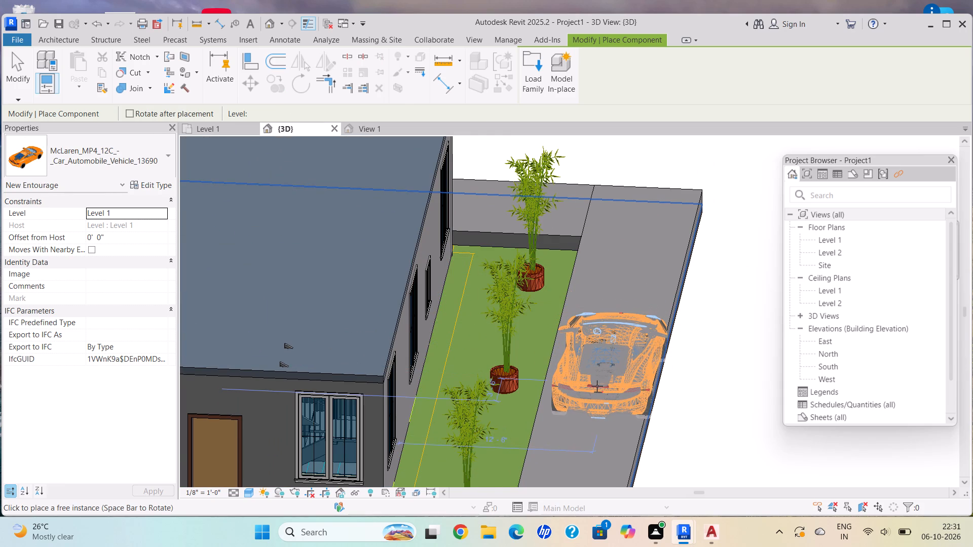
{"action": "middle_click_drag", "start_coordinate": [593, 372], "coordinate": [585, 336]}
{"action": "key", "text": "Escape"}
{"action": "key", "text": "Escape"}
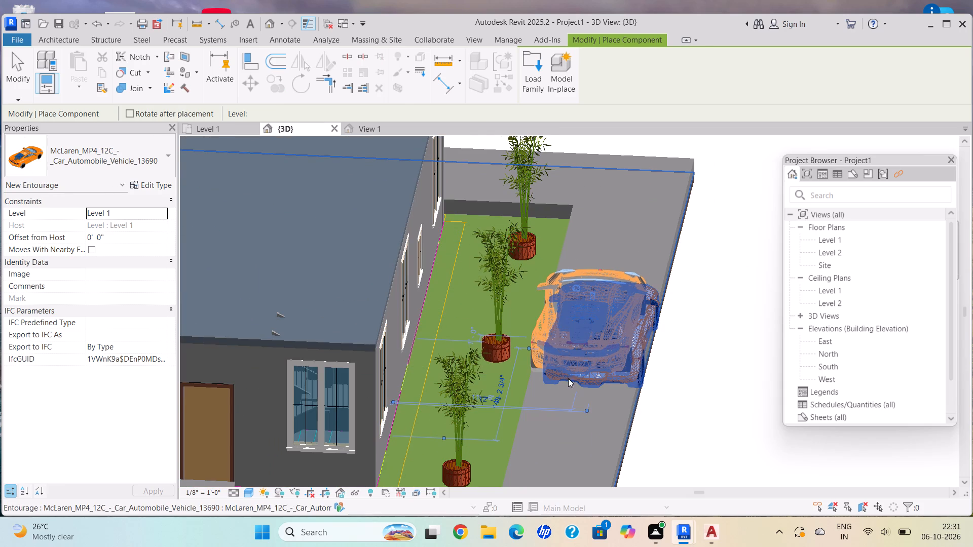
{"action": "key", "text": "Escape"}
{"action": "key", "text": "Escape"}
{"action": "key", "text": "Escape"}
Move the placed car slightly sideways on the strip, toward the bamboo row.
{"action": "middle_click_drag", "start_coordinate": [585, 384], "coordinate": [609, 362], "text": "shift"}
{"action": "scroll", "coordinate": [723, 284], "scroll_direction": "up", "scroll_amount": 5}
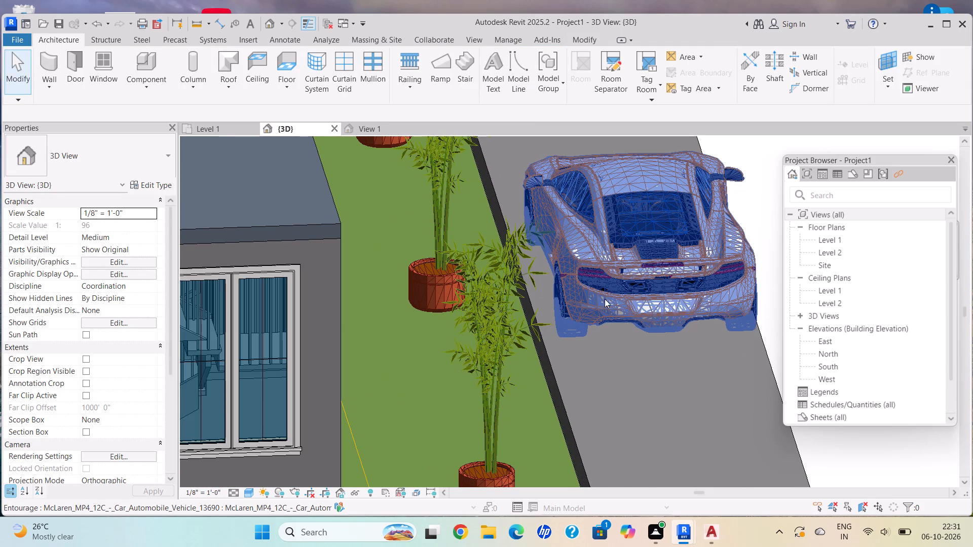
{"action": "left_click", "coordinate": [588, 283]}
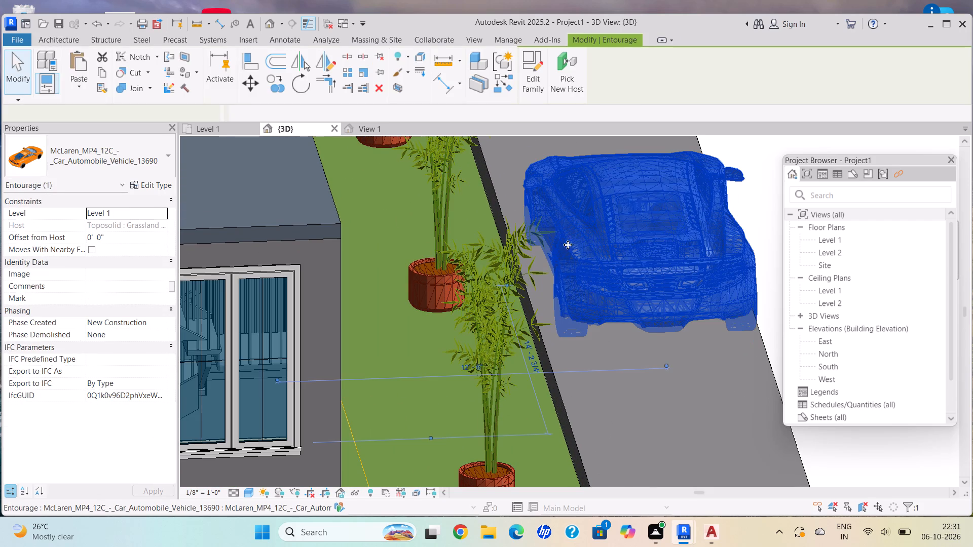
{"action": "left_click", "coordinate": [247, 83]}
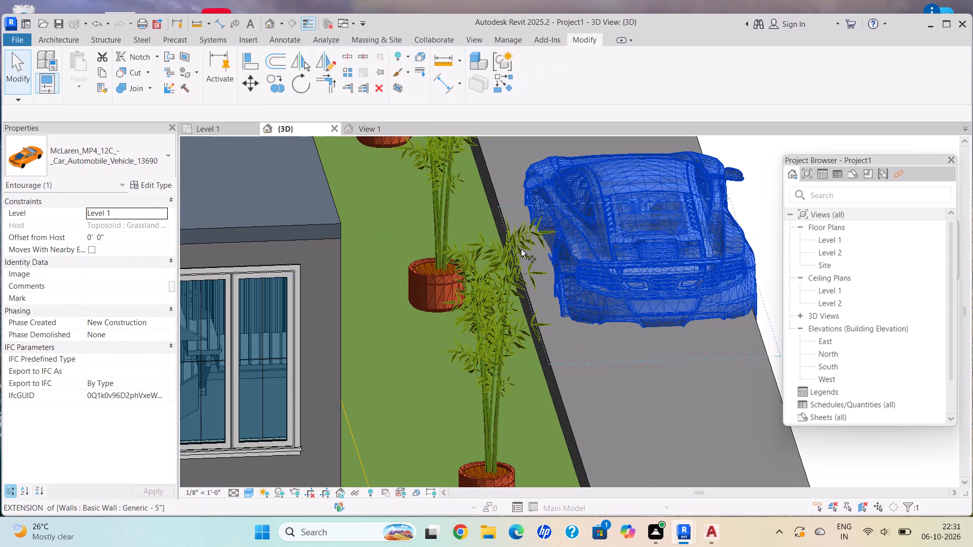
{"action": "scroll", "coordinate": [562, 269], "scroll_direction": "up", "scroll_amount": 4}
{"action": "left_click", "coordinate": [566, 350]}
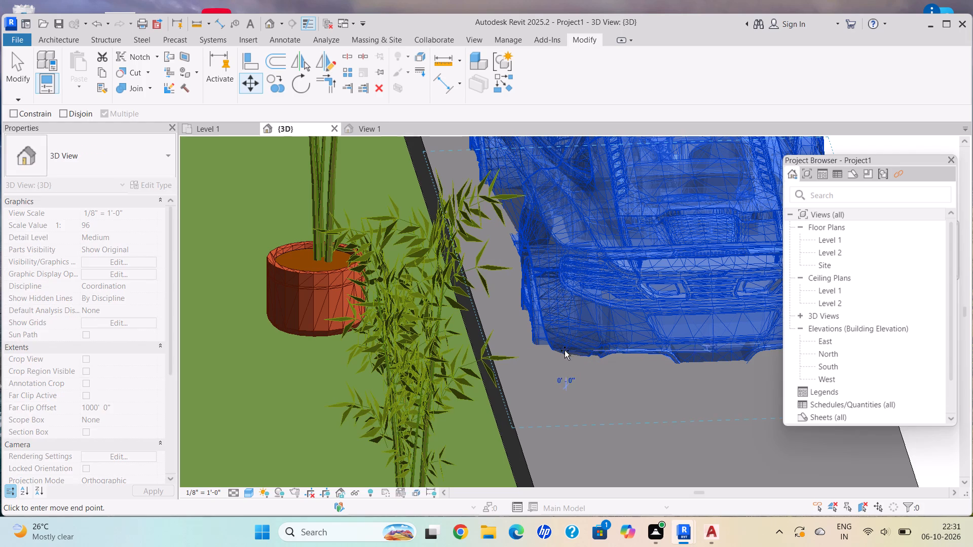
{"action": "left_click", "coordinate": [532, 351]}
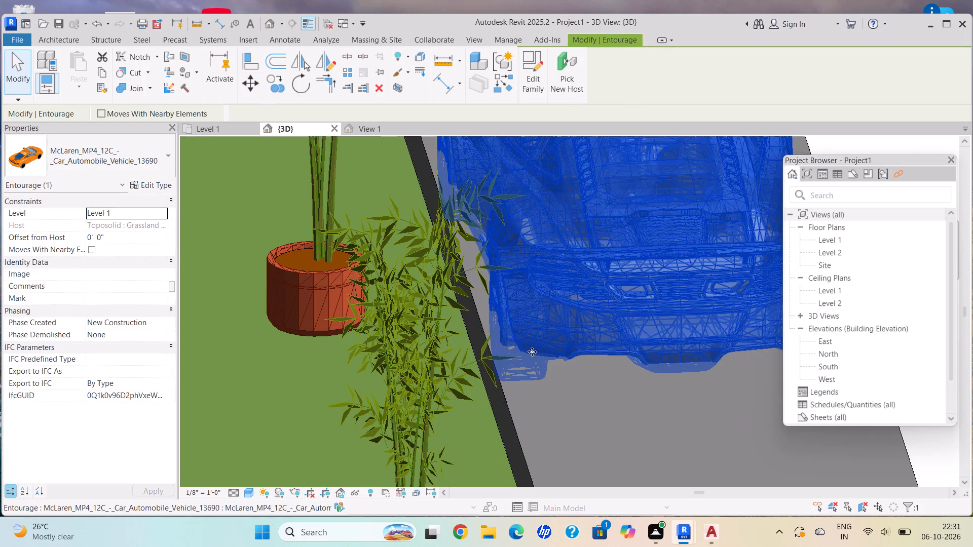
{"action": "scroll", "coordinate": [585, 366], "scroll_direction": "down", "scroll_amount": 7}
{"action": "key", "text": "Escape"}
Examine the car's position on the side strip and the overall house and site from above, the front and both sides.
{"action": "scroll", "coordinate": [624, 380], "scroll_direction": "down", "scroll_amount": 4}
{"action": "middle_click_drag", "start_coordinate": [615, 381], "coordinate": [550, 363]}
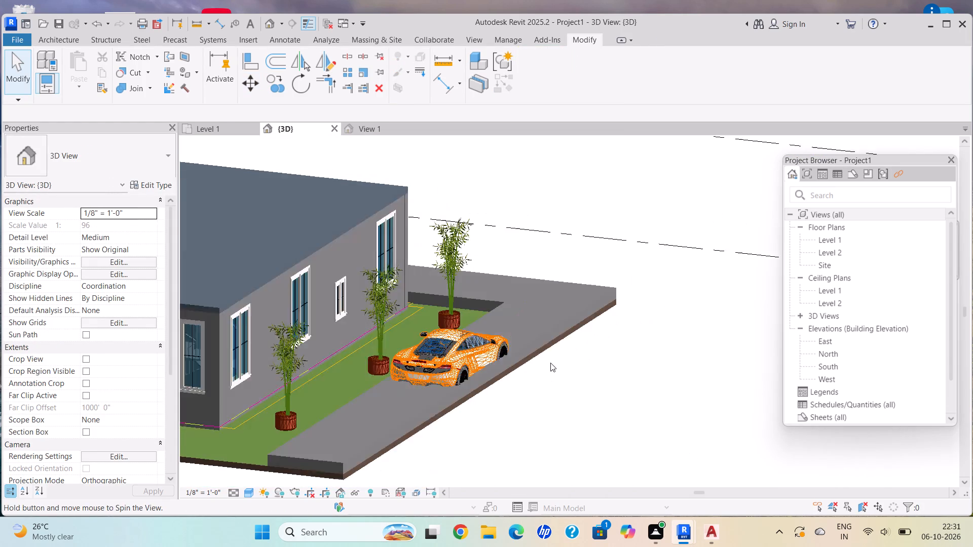
{"action": "scroll", "coordinate": [556, 364], "scroll_direction": "down", "scroll_amount": 2}
{"action": "middle_click_drag", "start_coordinate": [446, 360], "coordinate": [519, 398], "text": "shift"}
{"action": "middle_click_drag", "start_coordinate": [635, 339], "coordinate": [611, 357], "text": "shift"}
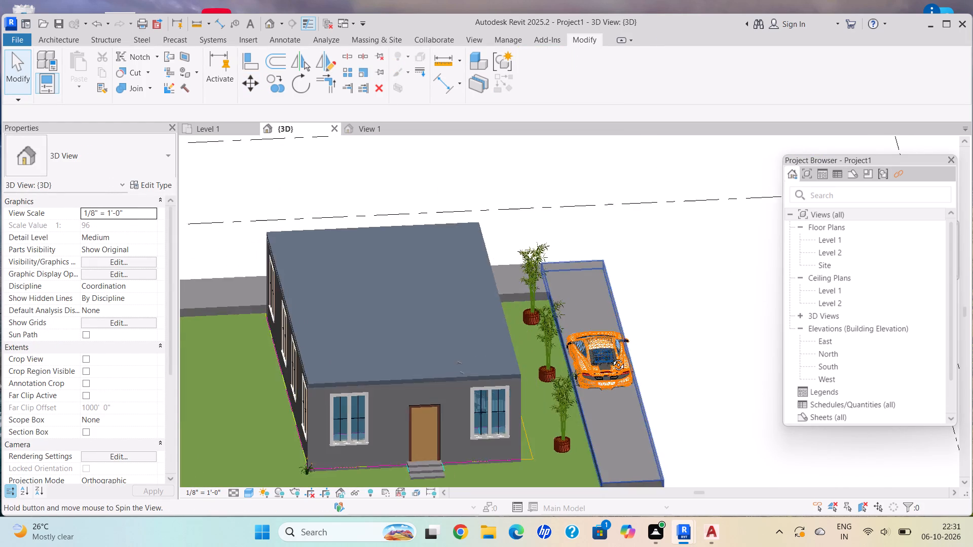
{"action": "middle_click_drag", "start_coordinate": [611, 357], "coordinate": [602, 366], "text": "shift"}
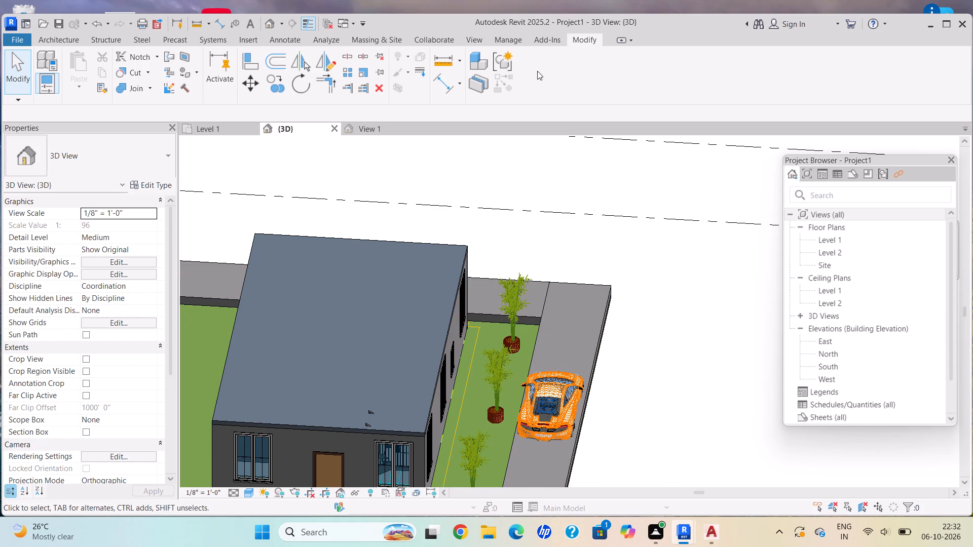
{"action": "middle_click_drag", "start_coordinate": [539, 438], "coordinate": [517, 410], "text": "shift"}
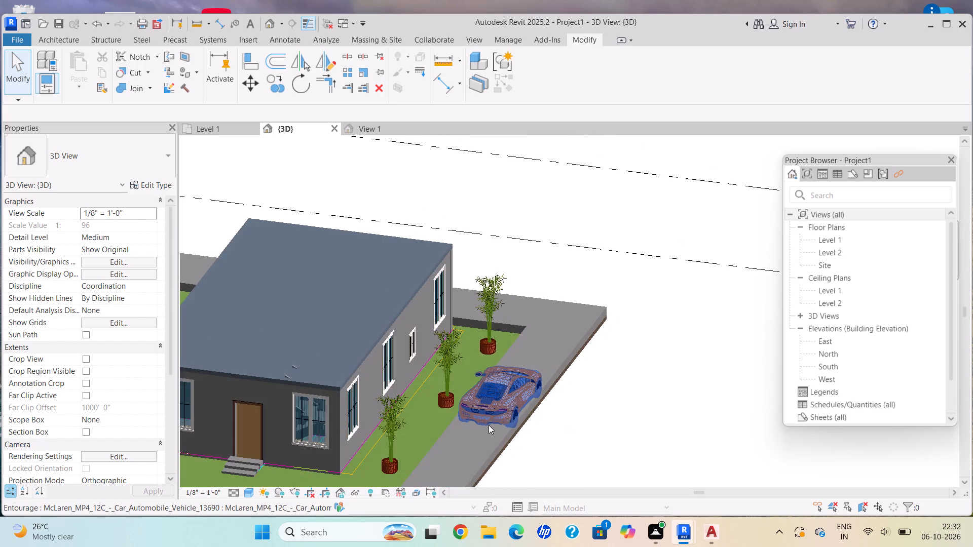
{"action": "scroll", "coordinate": [485, 425], "scroll_direction": "up", "scroll_amount": 5}
{"action": "scroll", "coordinate": [494, 418], "scroll_direction": "down", "scroll_amount": 2}
{"action": "middle_click_drag", "start_coordinate": [519, 424], "coordinate": [556, 433], "text": "shift"}
{"action": "scroll", "coordinate": [557, 412], "scroll_direction": "down", "scroll_amount": 1}
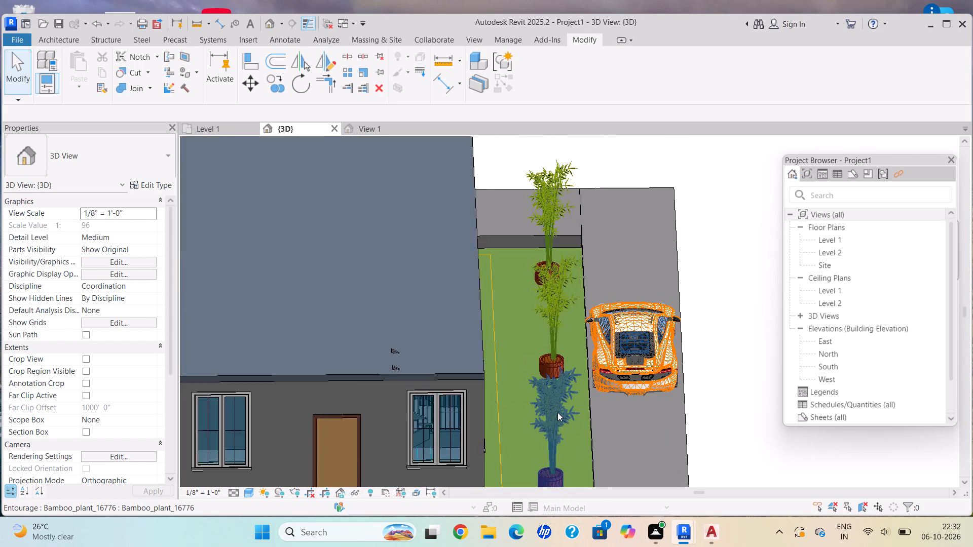
{"action": "scroll", "coordinate": [557, 412], "scroll_direction": "down", "scroll_amount": 3}
{"action": "scroll", "coordinate": [554, 401], "scroll_direction": "up", "scroll_amount": 1}
{"action": "scroll", "coordinate": [554, 401], "scroll_direction": "down", "scroll_amount": 1}
{"action": "middle_click_drag", "start_coordinate": [548, 396], "coordinate": [553, 336]}
{"action": "scroll", "coordinate": [443, 407], "scroll_direction": "up", "scroll_amount": 3}
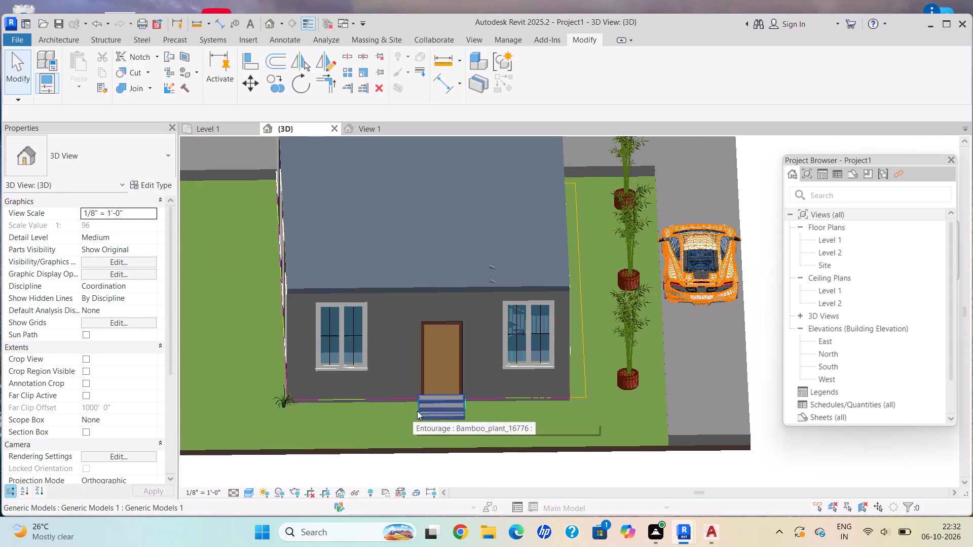
{"action": "scroll", "coordinate": [417, 411], "scroll_direction": "down", "scroll_amount": 3}
{"action": "middle_click_drag", "start_coordinate": [418, 393], "coordinate": [432, 355], "text": "shift"}
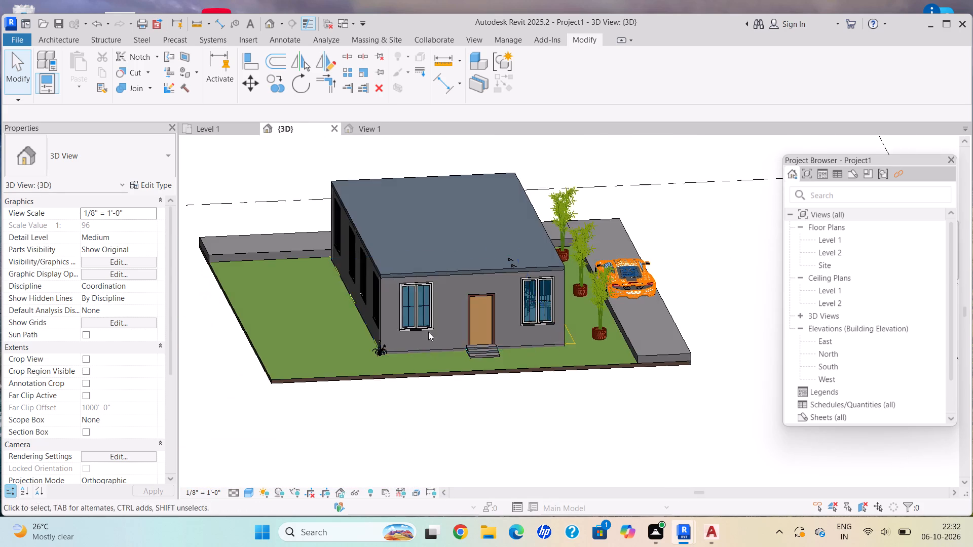
{"action": "scroll", "coordinate": [427, 308], "scroll_direction": "down", "scroll_amount": 2}
{"action": "middle_click_drag", "start_coordinate": [435, 301], "coordinate": [405, 341]}
{"action": "scroll", "coordinate": [459, 374], "scroll_direction": "up", "scroll_amount": 3}
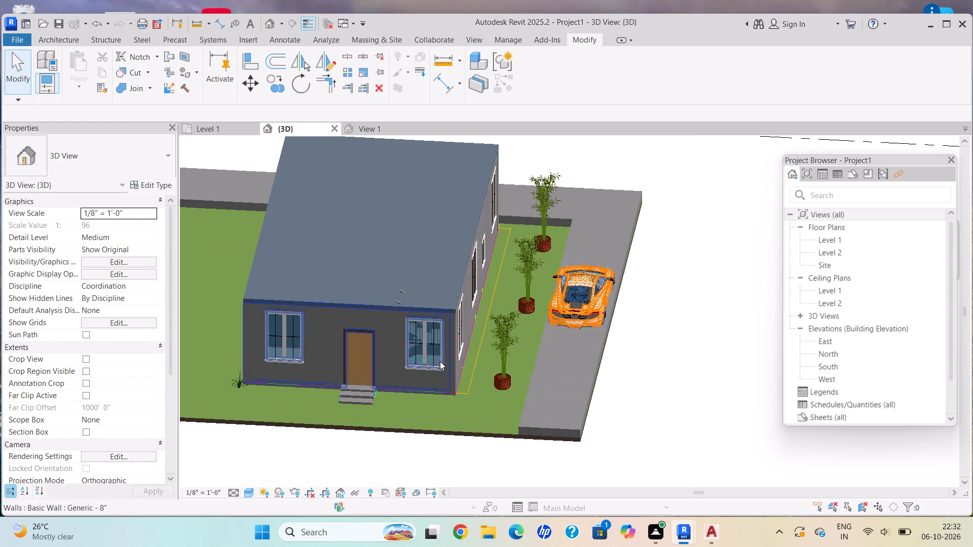
{"action": "middle_click_drag", "start_coordinate": [437, 359], "coordinate": [450, 363]}
{"action": "scroll", "coordinate": [443, 361], "scroll_direction": "up", "scroll_amount": 1, "text": "shift"}
{"action": "scroll", "coordinate": [352, 356], "scroll_direction": "up", "scroll_amount": 1}
{"action": "scroll", "coordinate": [352, 356], "scroll_direction": "down", "scroll_amount": 1}
{"action": "middle_click_drag", "start_coordinate": [352, 356], "coordinate": [387, 372]}
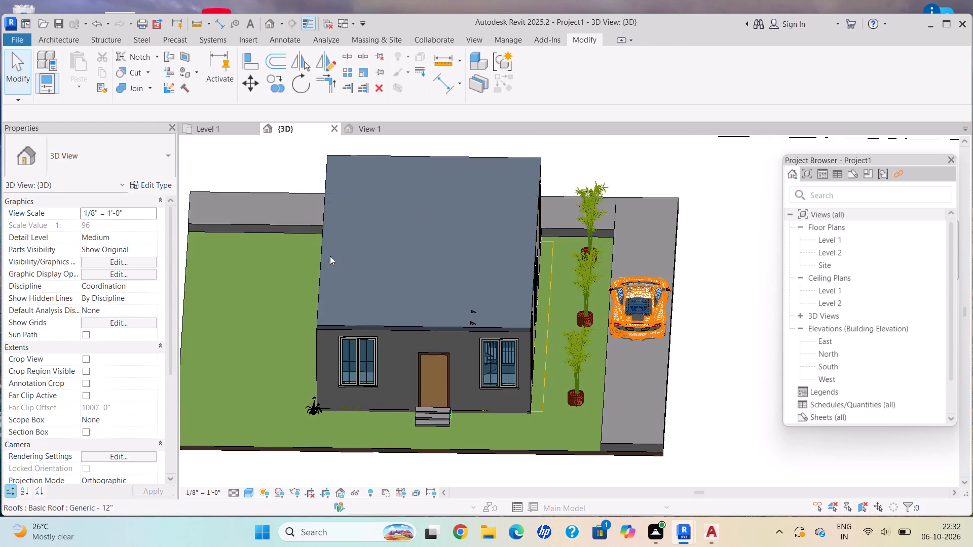
{"action": "scroll", "coordinate": [330, 256], "scroll_direction": "down", "scroll_amount": 1}
{"action": "middle_click_drag", "start_coordinate": [338, 262], "coordinate": [358, 275]}
{"action": "scroll", "coordinate": [479, 345], "scroll_direction": "up", "scroll_amount": 1}
{"action": "scroll", "coordinate": [480, 345], "scroll_direction": "down", "scroll_amount": 1}
{"action": "scroll", "coordinate": [483, 345], "scroll_direction": "up", "scroll_amount": 4}
{"action": "middle_click_drag", "start_coordinate": [506, 348], "coordinate": [495, 341], "text": "shift"}
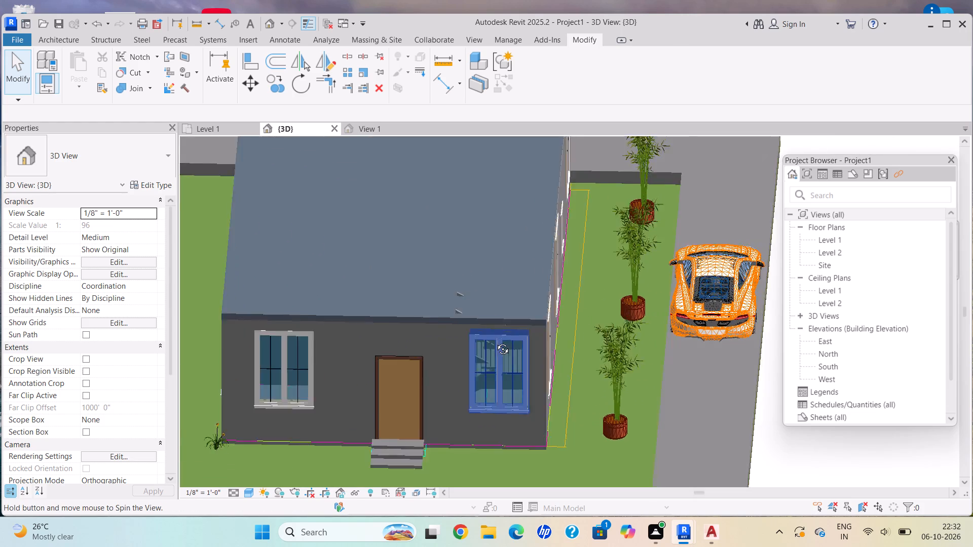
{"action": "middle_click_drag", "start_coordinate": [495, 341], "coordinate": [455, 314], "text": "shift"}
{"action": "scroll", "coordinate": [442, 303], "scroll_direction": "down", "scroll_amount": 6}
{"action": "middle_click_drag", "start_coordinate": [354, 281], "coordinate": [360, 285], "text": "shift"}
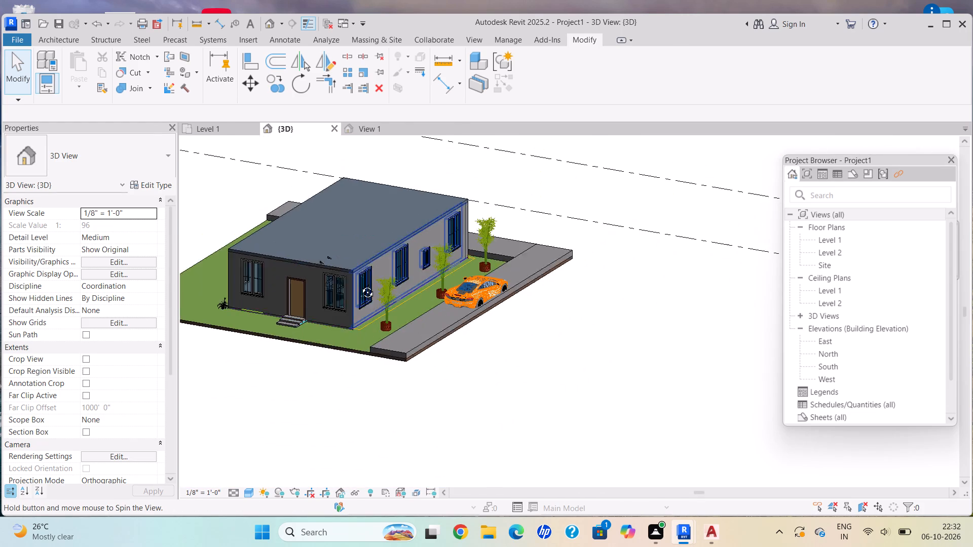
Delete the lily plant standing at the house's front corner, on the side away from the car strip.
{"action": "middle_click_drag", "start_coordinate": [360, 285], "coordinate": [414, 299], "text": "shift"}
{"action": "scroll", "coordinate": [343, 354], "scroll_direction": "up", "scroll_amount": 1}
{"action": "scroll", "coordinate": [343, 354], "scroll_direction": "down", "scroll_amount": 1}
{"action": "scroll", "coordinate": [343, 354], "scroll_direction": "up", "scroll_amount": 3}
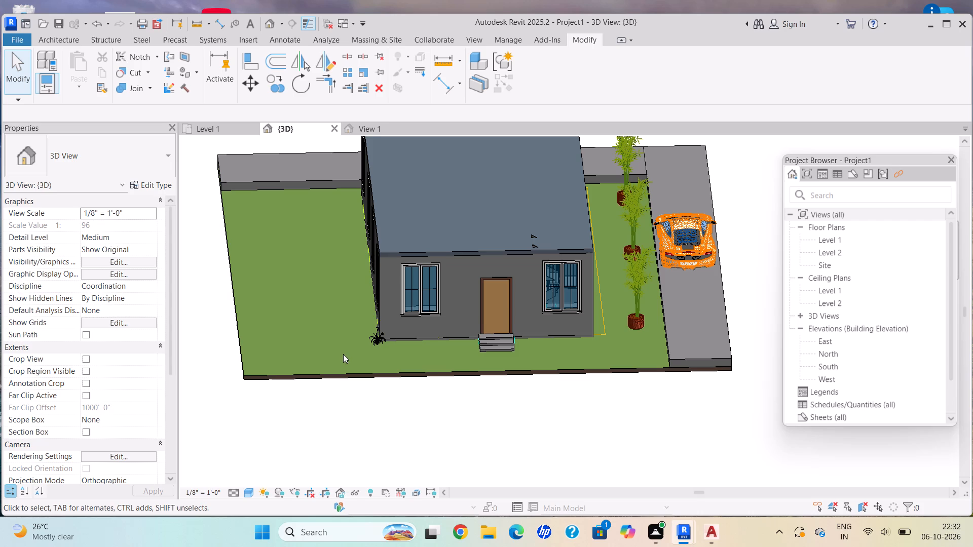
{"action": "scroll", "coordinate": [377, 347], "scroll_direction": "up", "scroll_amount": 10}
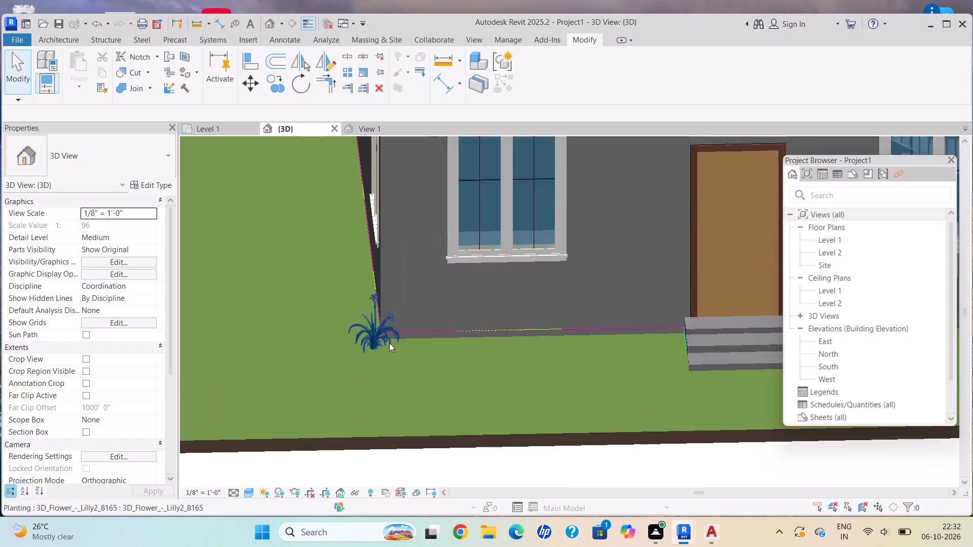
{"action": "scroll", "coordinate": [389, 343], "scroll_direction": "up", "scroll_amount": 2}
{"action": "scroll", "coordinate": [365, 365], "scroll_direction": "down", "scroll_amount": 1}
{"action": "scroll", "coordinate": [365, 364], "scroll_direction": "up", "scroll_amount": 6}
{"action": "scroll", "coordinate": [373, 354], "scroll_direction": "down", "scroll_amount": 2}
{"action": "scroll", "coordinate": [376, 349], "scroll_direction": "up", "scroll_amount": 2}
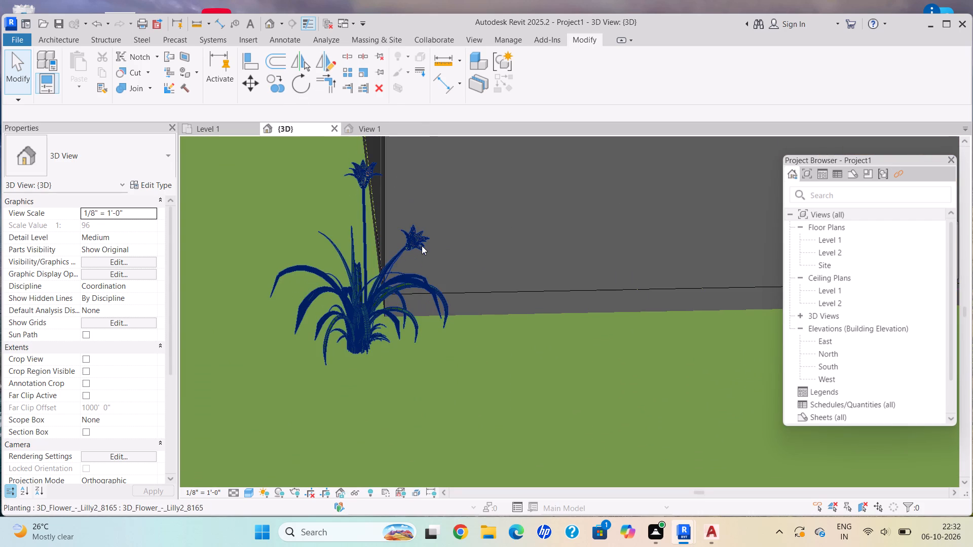
{"action": "left_click", "coordinate": [421, 246]}
{"action": "key", "text": "Delete"}
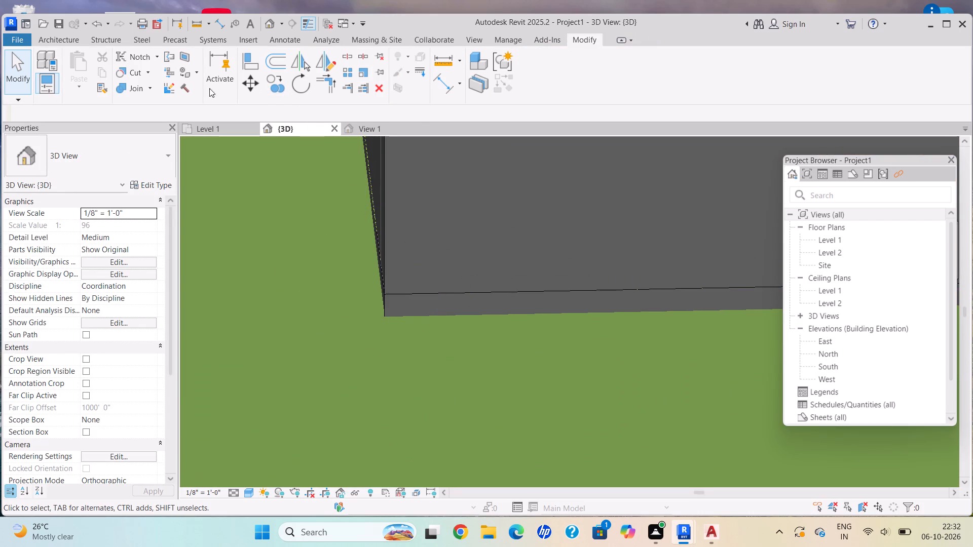
Start placing a component and open the library's tree and plant folder for loading a family.
{"action": "left_click", "coordinate": [70, 39]}
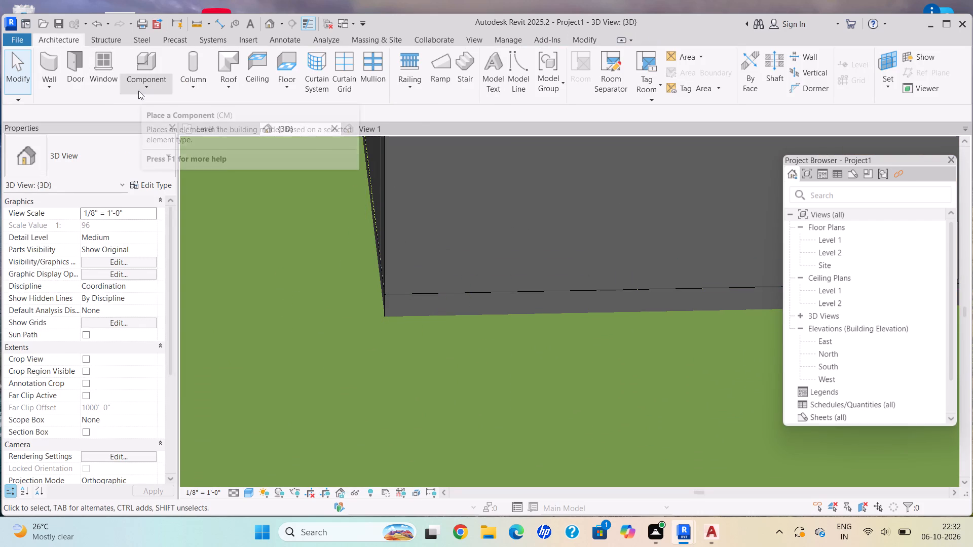
{"action": "left_click", "coordinate": [143, 91]}
{"action": "left_click", "coordinate": [191, 109]}
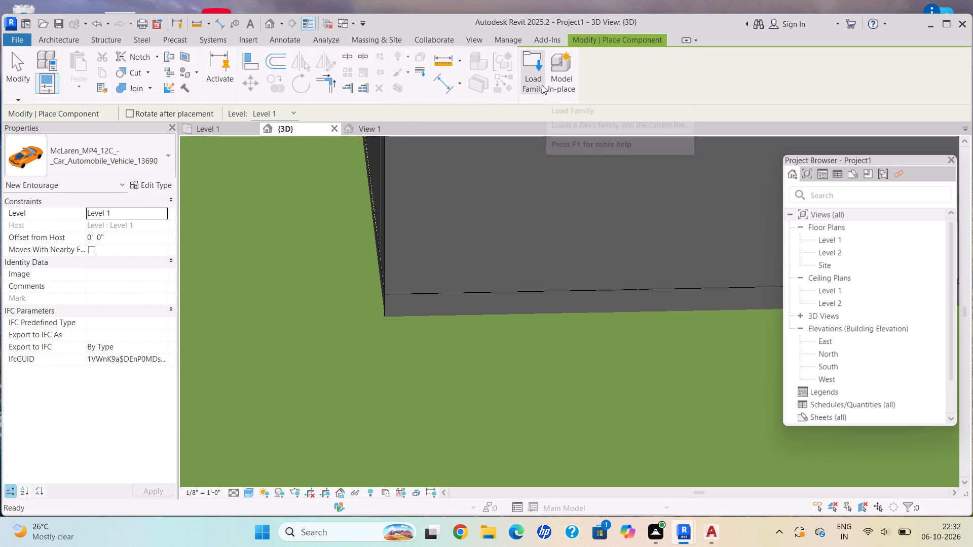
{"action": "left_click", "coordinate": [542, 85]}
{"action": "scroll", "coordinate": [554, 215], "scroll_direction": "down", "scroll_amount": 2}
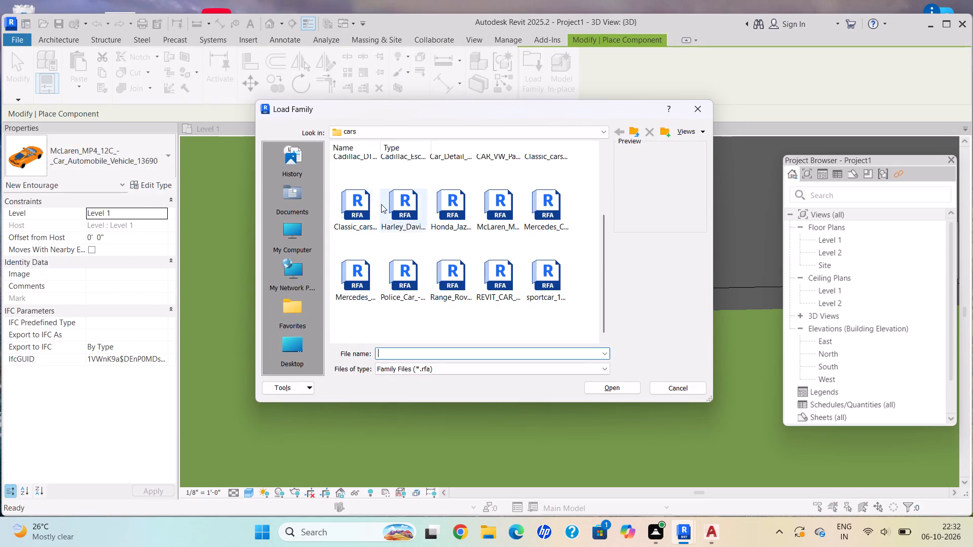
{"action": "double_click", "coordinate": [286, 198]}
{"action": "double_click", "coordinate": [549, 245]}
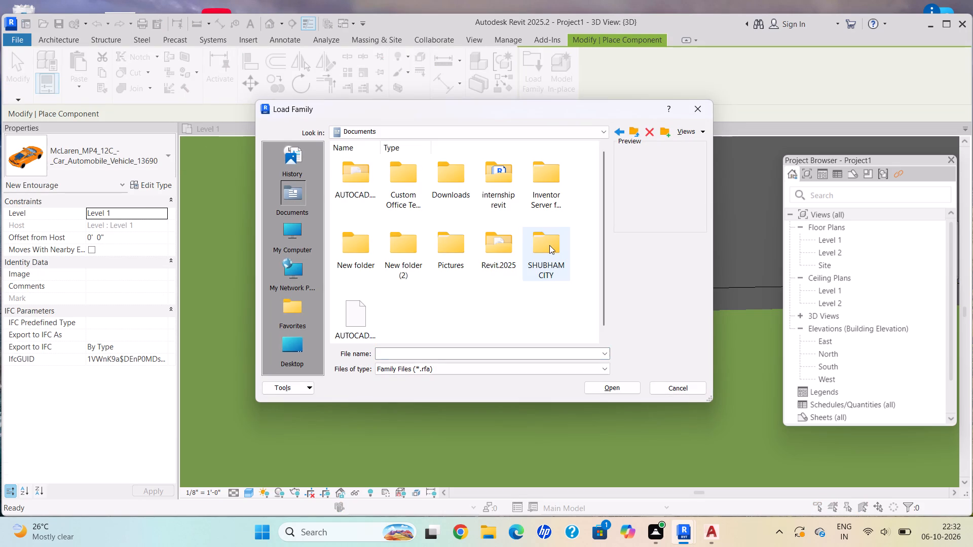
{"action": "scroll", "coordinate": [495, 265], "scroll_direction": "down", "scroll_amount": 2}
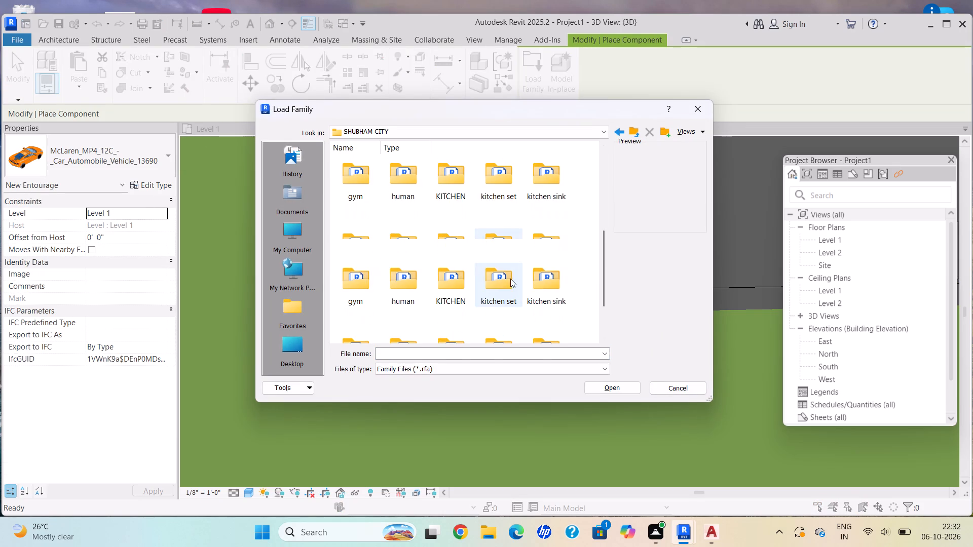
{"action": "scroll", "coordinate": [549, 285], "scroll_direction": "down", "scroll_amount": 4}
{"action": "double_click", "coordinate": [544, 258]}
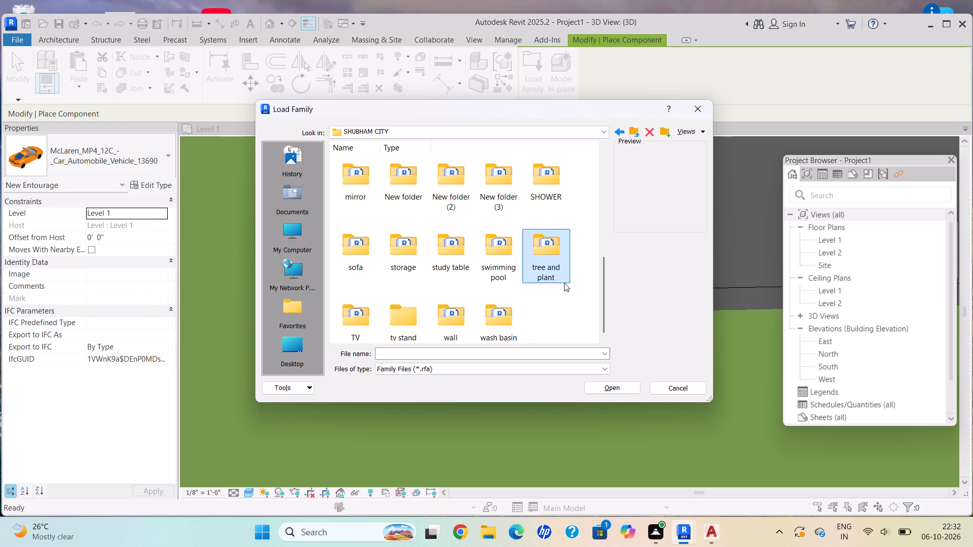
{"action": "double_click", "coordinate": [555, 267]}
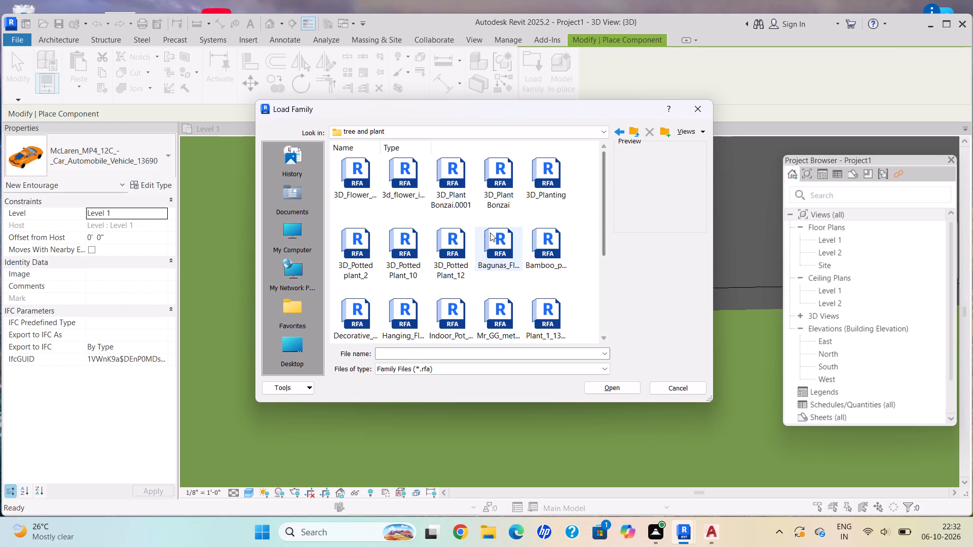
Compare the previews of the plant families and load Plant_1_13792.
{"action": "left_click", "coordinate": [457, 240]}
{"action": "left_click", "coordinate": [485, 242]}
{"action": "left_click", "coordinate": [496, 188]}
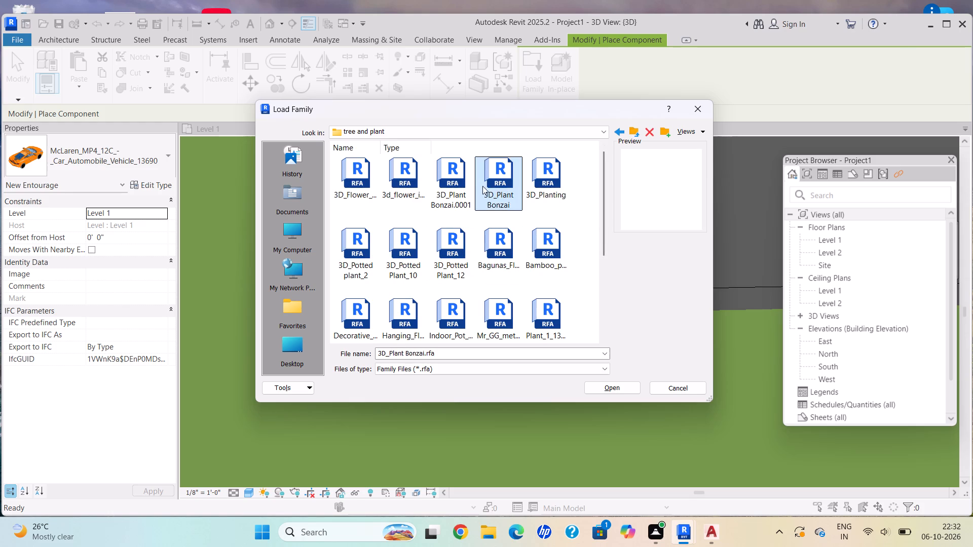
{"action": "left_click", "coordinate": [474, 183]}
{"action": "left_click", "coordinate": [416, 174]}
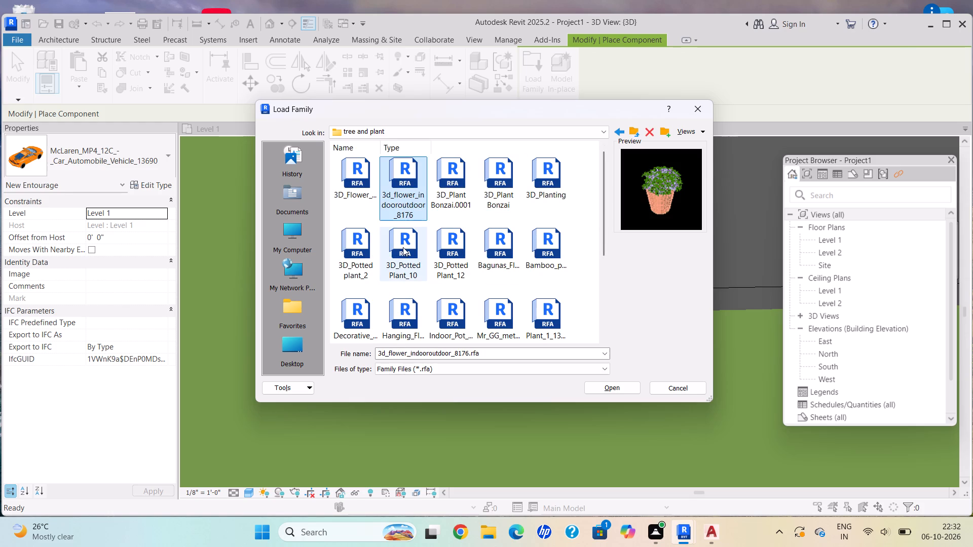
{"action": "left_click", "coordinate": [403, 247]}
{"action": "left_click", "coordinate": [361, 257]}
{"action": "left_click", "coordinate": [404, 307]}
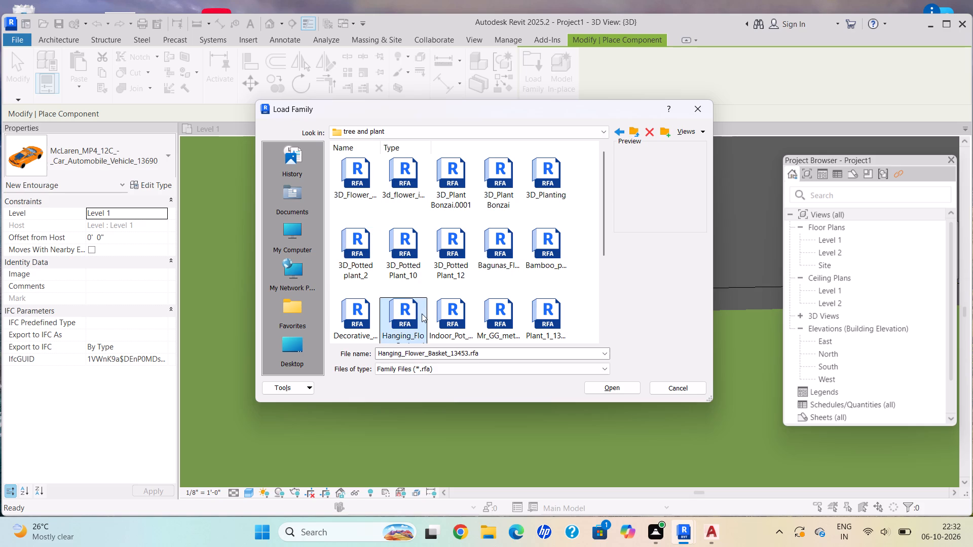
{"action": "left_click", "coordinate": [422, 314]}
{"action": "left_click", "coordinate": [472, 254]}
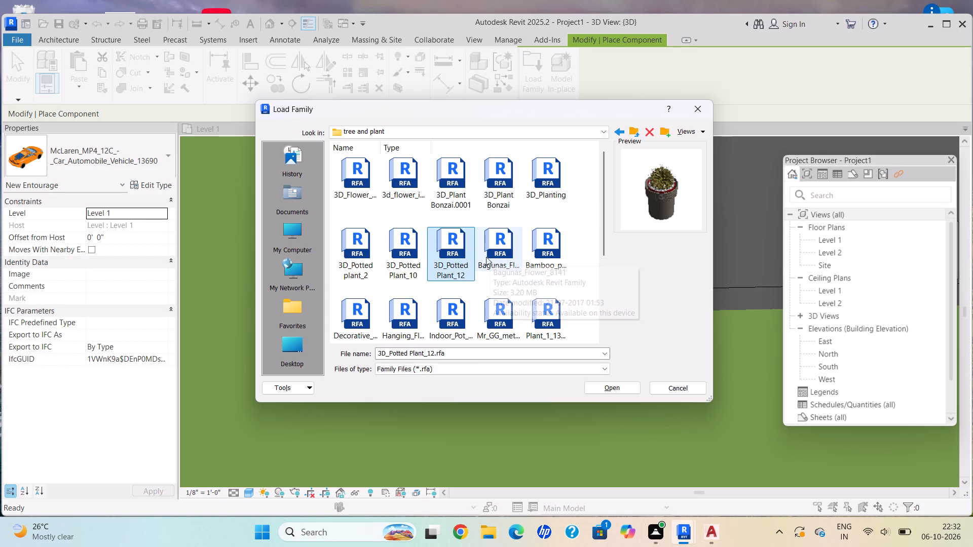
{"action": "left_click", "coordinate": [509, 252]}
{"action": "left_click", "coordinate": [522, 251]}
{"action": "left_click", "coordinate": [547, 318]}
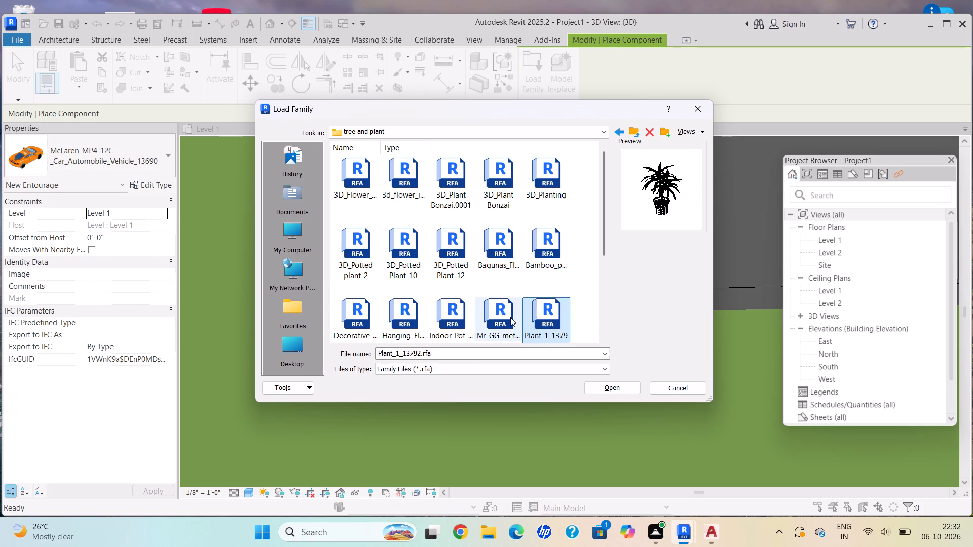
{"action": "left_click", "coordinate": [508, 316]}
{"action": "left_click", "coordinate": [551, 317]}
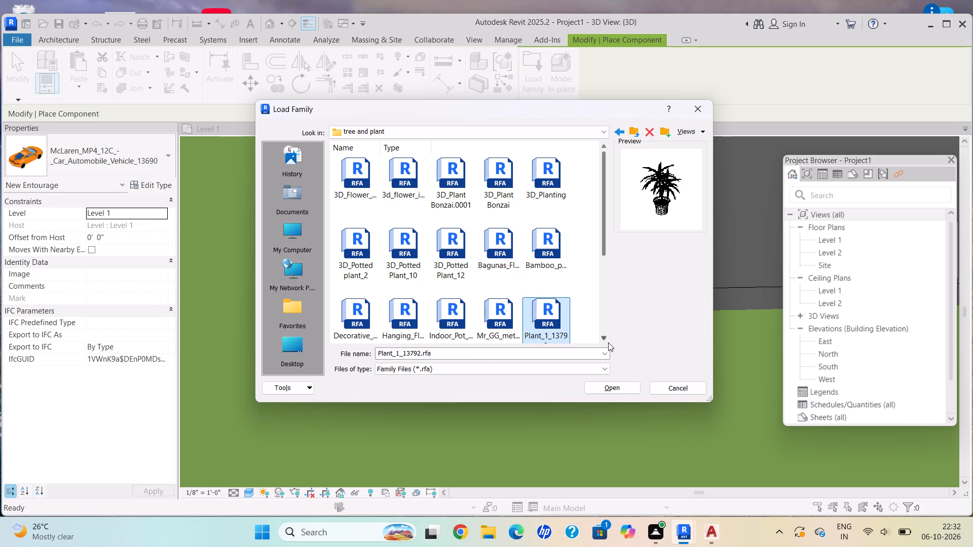
{"action": "key", "text": "2"}
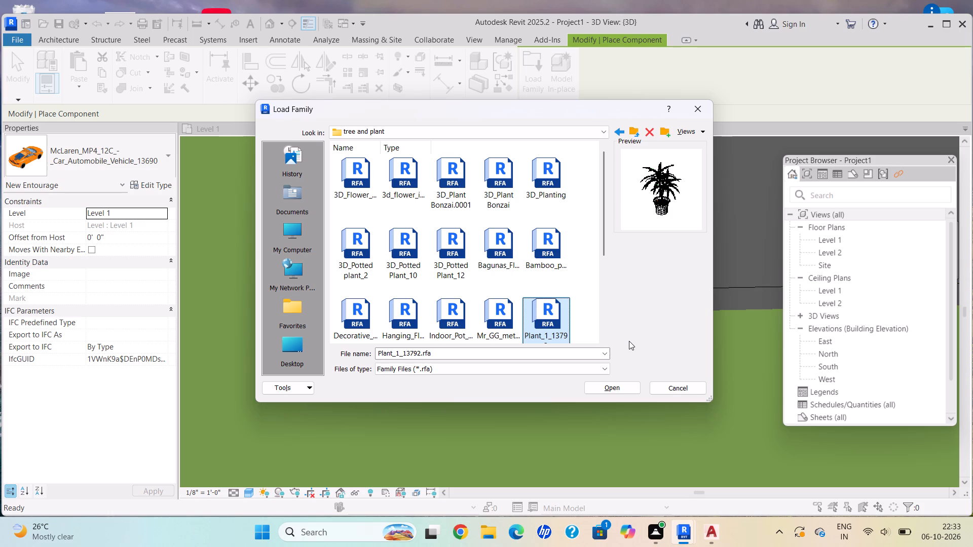
{"action": "left_click", "coordinate": [622, 389]}
Place a Plant_1_13792 pot on the lawn at the front corner, about 3'-0" in front of the front wall.
{"action": "scroll", "coordinate": [407, 355], "scroll_direction": "up", "scroll_amount": 4}
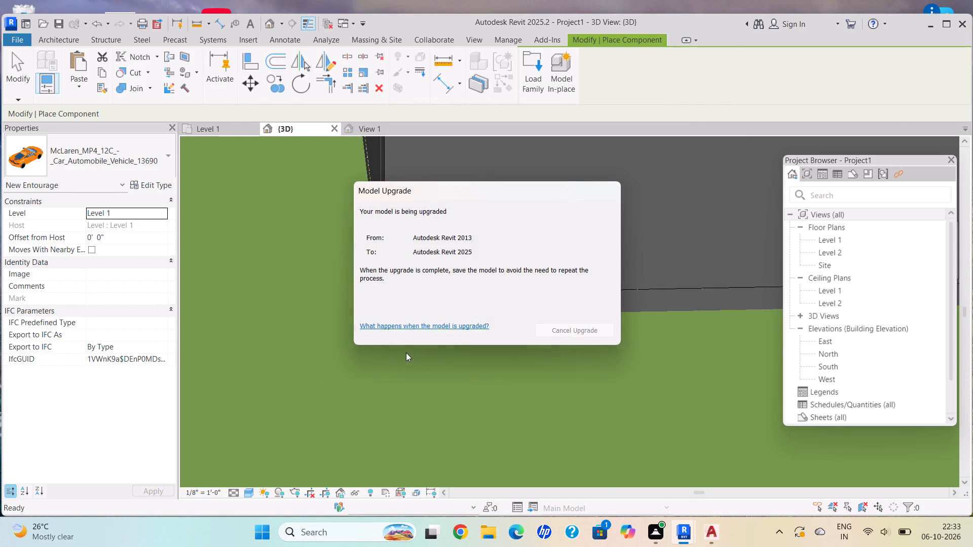
{"action": "scroll", "coordinate": [411, 360], "scroll_direction": "up", "scroll_amount": 11}
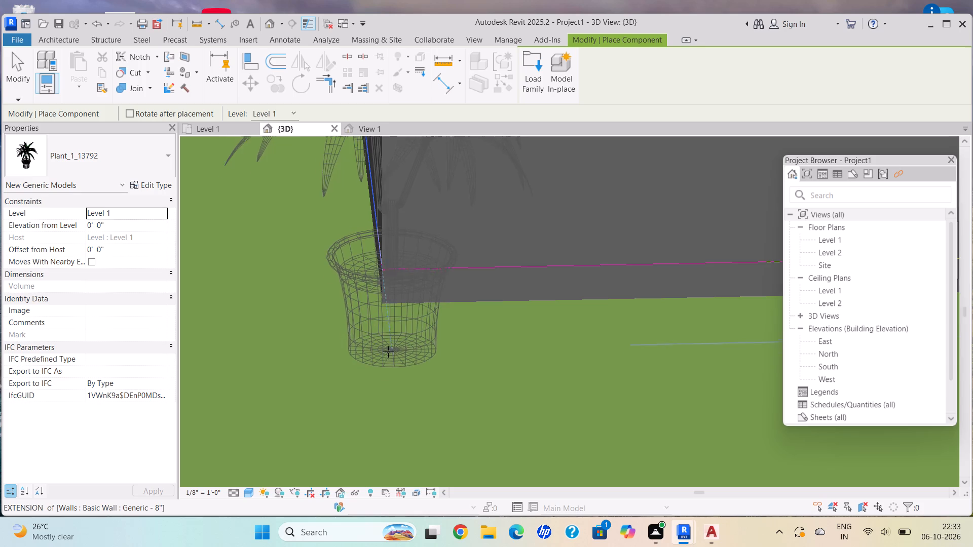
{"action": "scroll", "coordinate": [386, 366], "scroll_direction": "down", "scroll_amount": 8}
{"action": "scroll", "coordinate": [385, 377], "scroll_direction": "up", "scroll_amount": 1}
{"action": "scroll", "coordinate": [385, 377], "scroll_direction": "down", "scroll_amount": 3}
{"action": "middle_click_drag", "start_coordinate": [385, 393], "coordinate": [350, 362]}
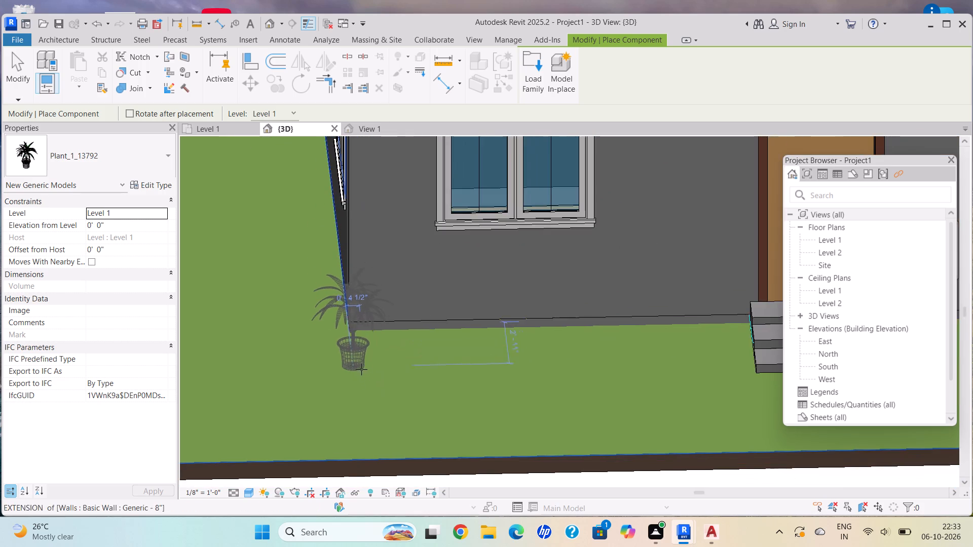
{"action": "scroll", "coordinate": [362, 373], "scroll_direction": "down", "scroll_amount": 2}
{"action": "left_click", "coordinate": [360, 369]}
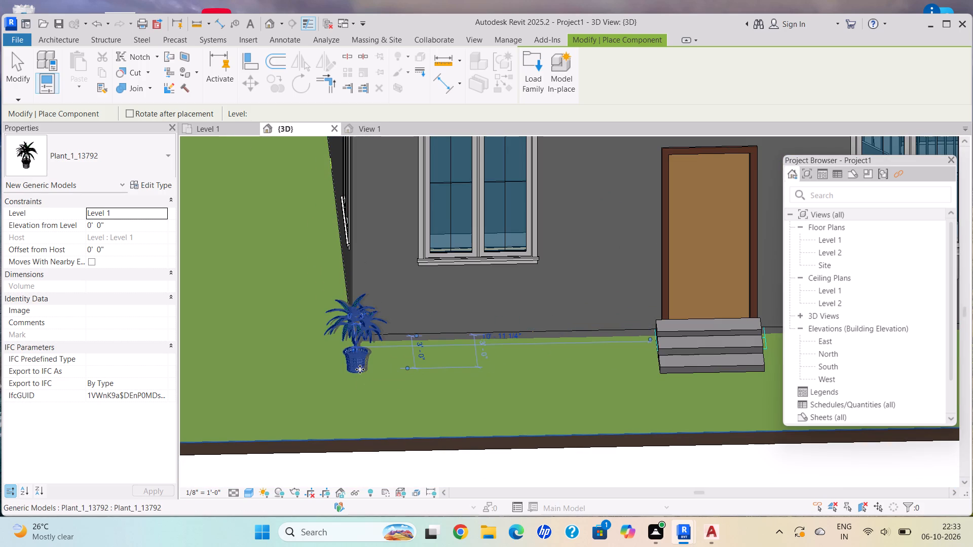
Place a second Plant_1_13792 pot close beside the first, on the side toward the front door.
{"action": "scroll", "coordinate": [393, 370], "scroll_direction": "up", "scroll_amount": 3}
{"action": "scroll", "coordinate": [393, 371], "scroll_direction": "down", "scroll_amount": 1}
{"action": "scroll", "coordinate": [380, 380], "scroll_direction": "up", "scroll_amount": 3}
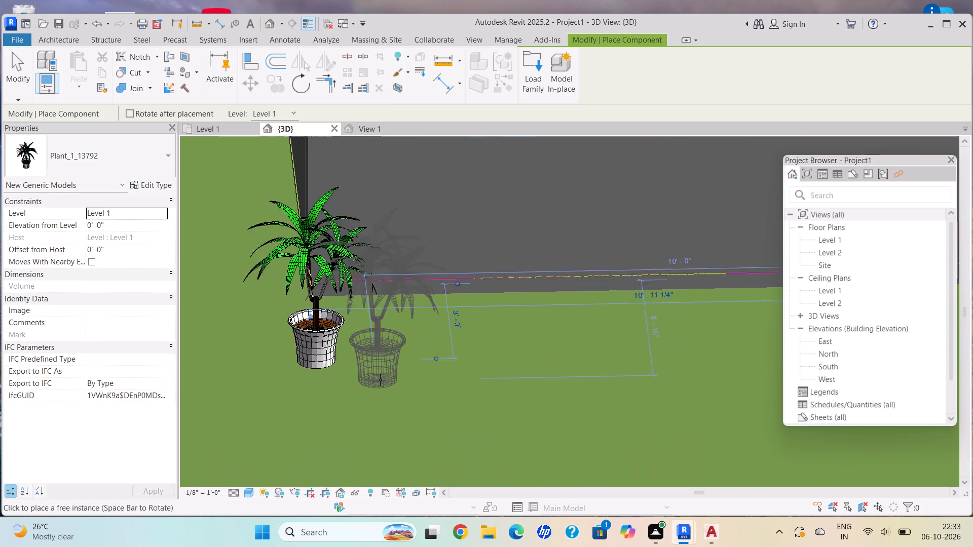
{"action": "scroll", "coordinate": [380, 380], "scroll_direction": "up", "scroll_amount": 4}
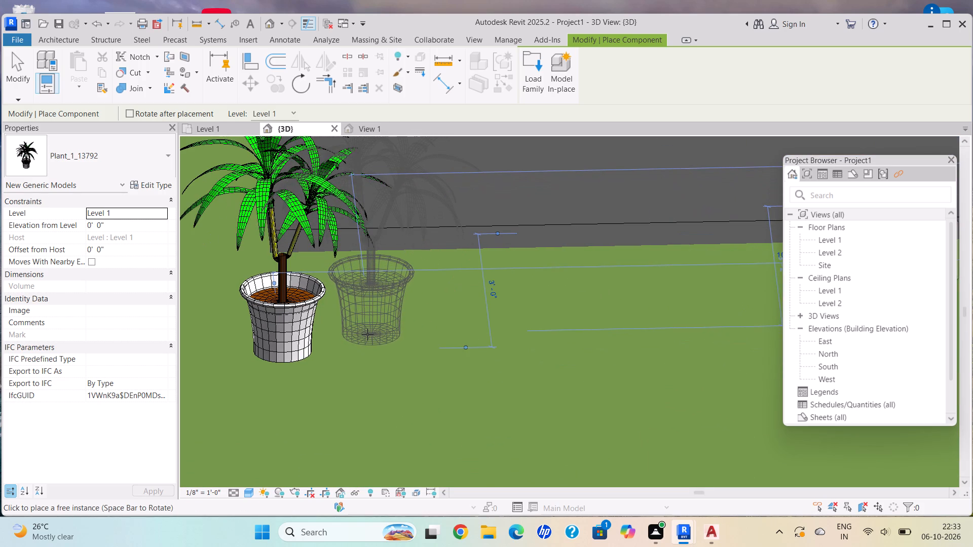
{"action": "left_click", "coordinate": [364, 332]}
Place a third Plant_1_13792 pot on the outer side of the pair to form a corner cluster, and end placement.
{"action": "scroll", "coordinate": [410, 402], "scroll_direction": "down", "scroll_amount": 5}
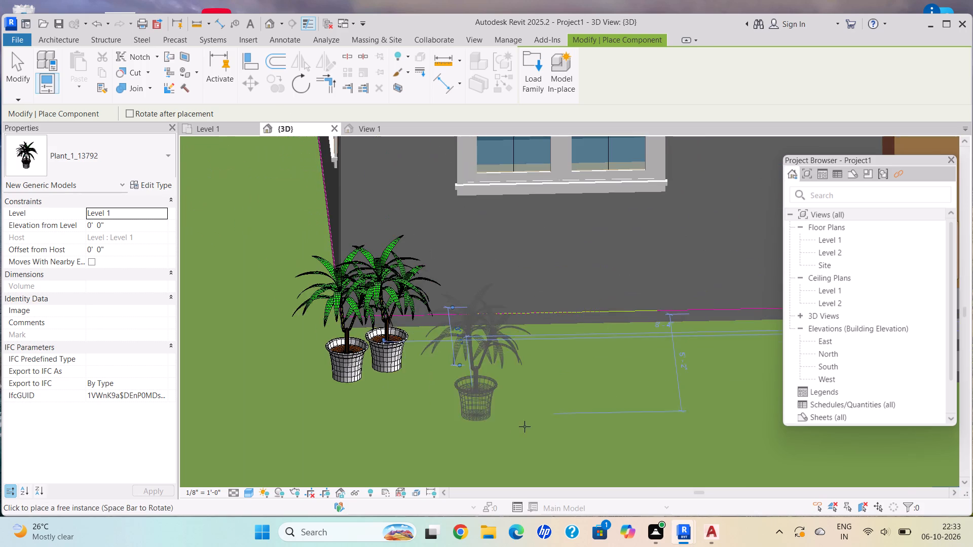
{"action": "scroll", "coordinate": [549, 423], "scroll_direction": "down", "scroll_amount": 2}
{"action": "middle_click_drag", "start_coordinate": [548, 419], "coordinate": [435, 368]}
{"action": "scroll", "coordinate": [459, 364], "scroll_direction": "down", "scroll_amount": 1}
{"action": "scroll", "coordinate": [461, 364], "scroll_direction": "up", "scroll_amount": 1}
{"action": "scroll", "coordinate": [465, 368], "scroll_direction": "down", "scroll_amount": 7}
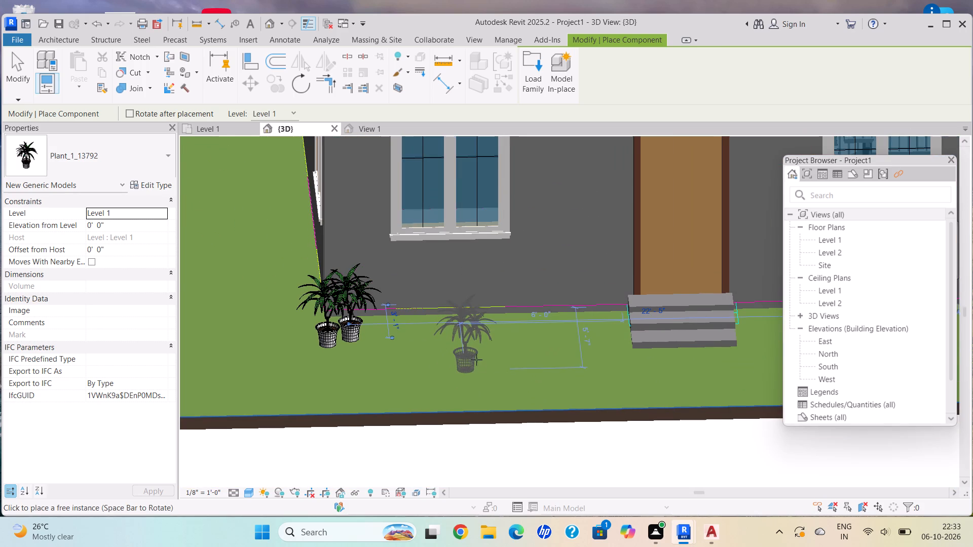
{"action": "scroll", "coordinate": [476, 360], "scroll_direction": "down", "scroll_amount": 3}
{"action": "middle_click_drag", "start_coordinate": [470, 344], "coordinate": [404, 371]}
{"action": "scroll", "coordinate": [355, 379], "scroll_direction": "up", "scroll_amount": 3}
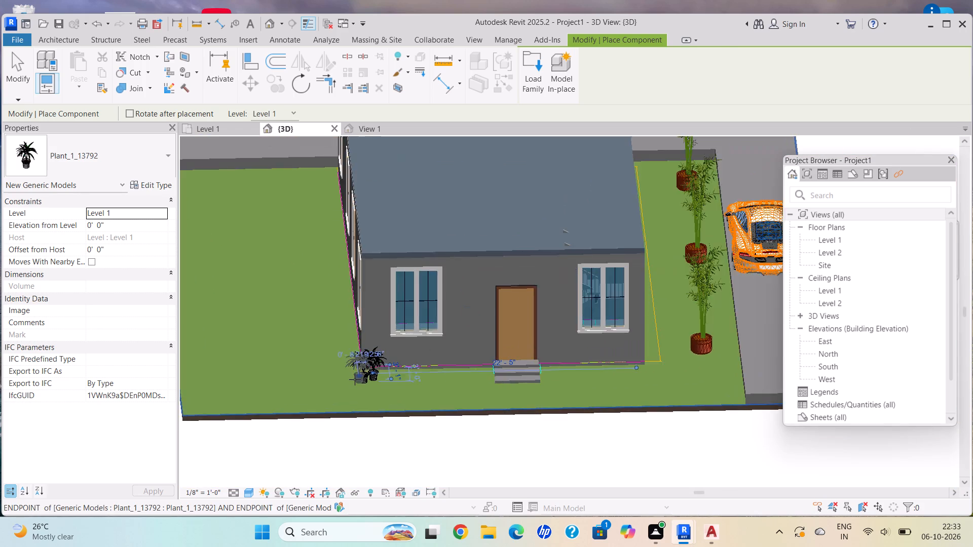
{"action": "scroll", "coordinate": [355, 379], "scroll_direction": "up", "scroll_amount": 4}
{"action": "scroll", "coordinate": [352, 386], "scroll_direction": "down", "scroll_amount": 1}
{"action": "scroll", "coordinate": [352, 386], "scroll_direction": "up", "scroll_amount": 8}
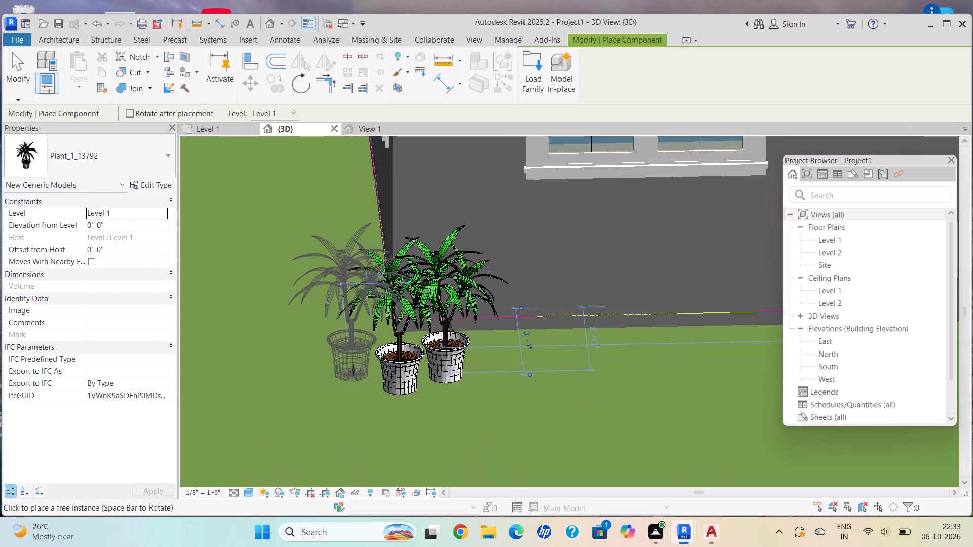
{"action": "scroll", "coordinate": [353, 370], "scroll_direction": "up", "scroll_amount": 1}
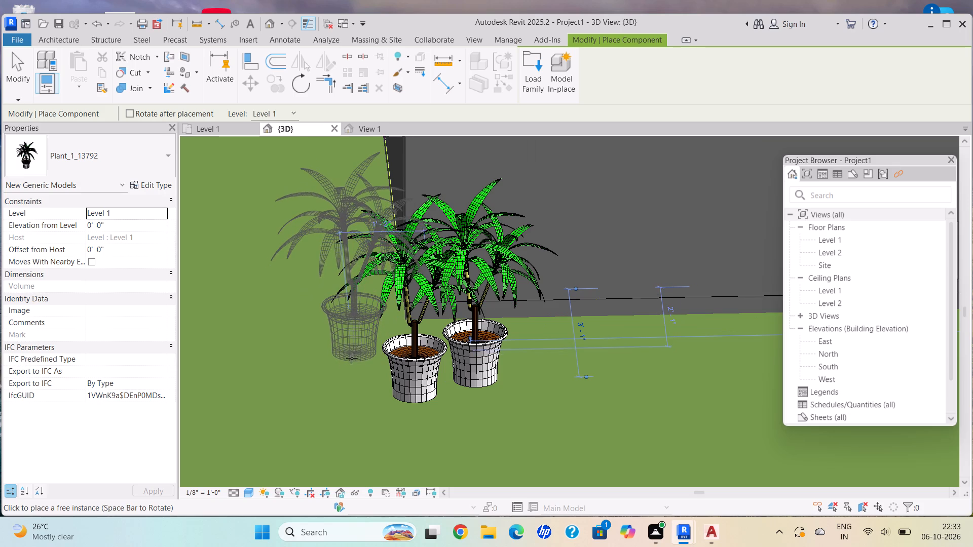
{"action": "left_click", "coordinate": [352, 359]}
{"action": "scroll", "coordinate": [497, 354], "scroll_direction": "down", "scroll_amount": 2}
{"action": "scroll", "coordinate": [498, 356], "scroll_direction": "up", "scroll_amount": 1}
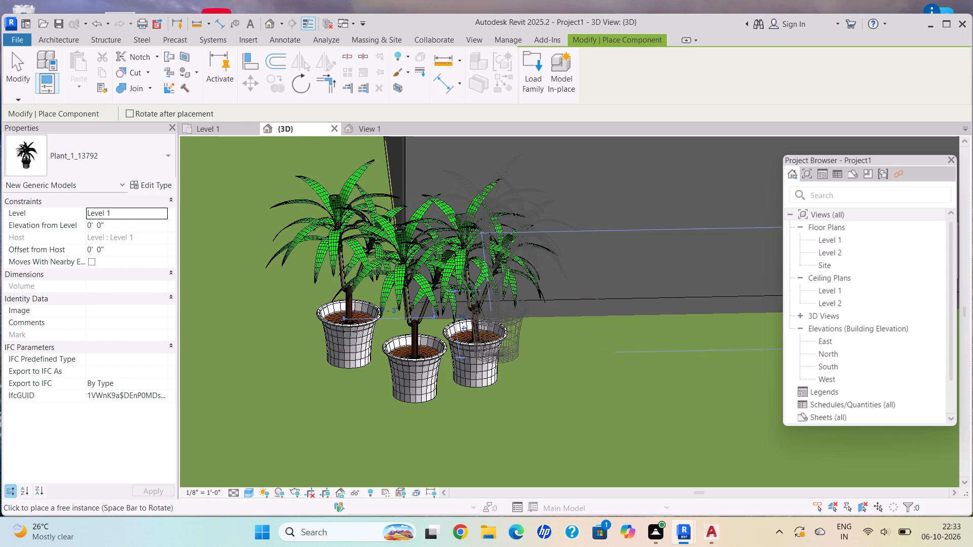
{"action": "middle_click_drag", "start_coordinate": [498, 356], "coordinate": [377, 325]}
{"action": "scroll", "coordinate": [469, 343], "scroll_direction": "down", "scroll_amount": 5}
{"action": "key", "text": "Escape"}
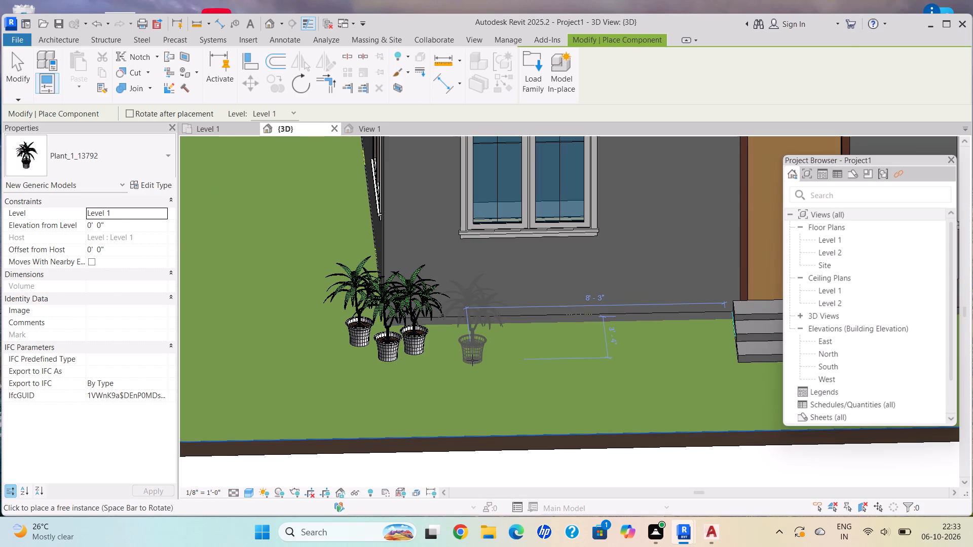
{"action": "scroll", "coordinate": [519, 326], "scroll_direction": "down", "scroll_amount": 3}
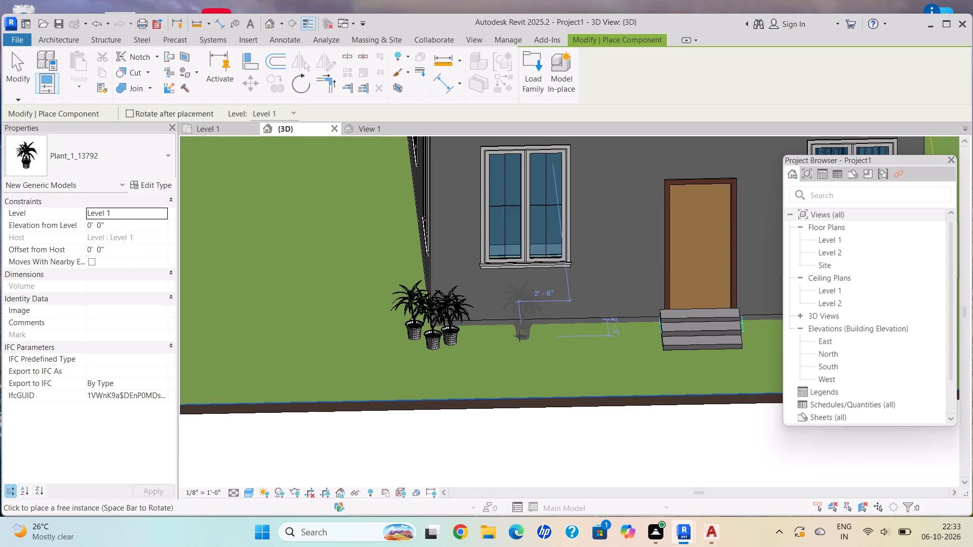
{"action": "key", "text": "Escape"}
{"action": "key", "text": "Escape"}
Open the material selection for the structure layer of the Generic - 8" exterior wall type, starting from the wall facing the driveway.
{"action": "scroll", "coordinate": [400, 534], "scroll_direction": "down", "scroll_amount": 11}
{"action": "scroll", "coordinate": [541, 341], "scroll_direction": "up", "scroll_amount": 1}
{"action": "scroll", "coordinate": [541, 341], "scroll_direction": "down", "scroll_amount": 1}
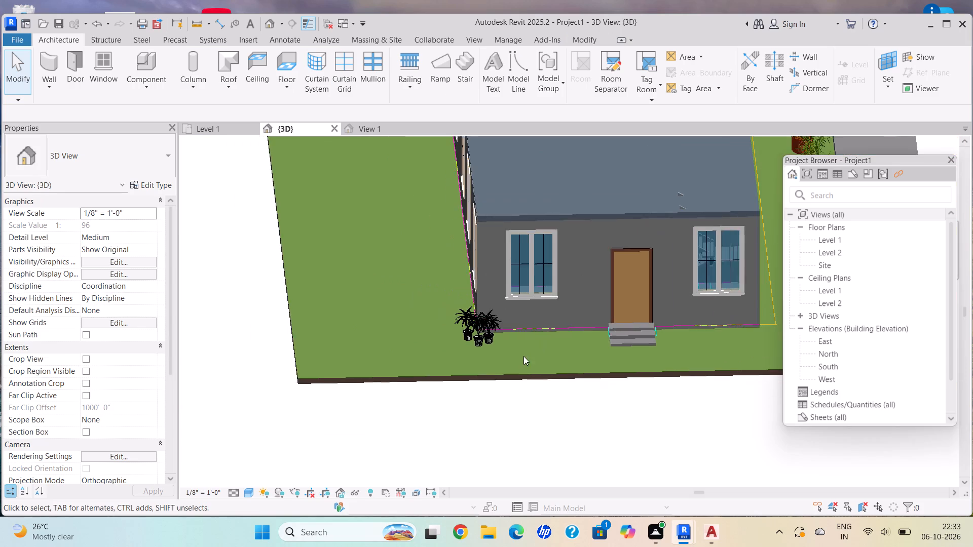
{"action": "scroll", "coordinate": [523, 356], "scroll_direction": "down", "scroll_amount": 2}
{"action": "middle_click_drag", "start_coordinate": [441, 399], "coordinate": [324, 436]}
{"action": "scroll", "coordinate": [392, 377], "scroll_direction": "down", "scroll_amount": 1}
{"action": "scroll", "coordinate": [392, 377], "scroll_direction": "up", "scroll_amount": 1}
{"action": "scroll", "coordinate": [607, 369], "scroll_direction": "up", "scroll_amount": 2}
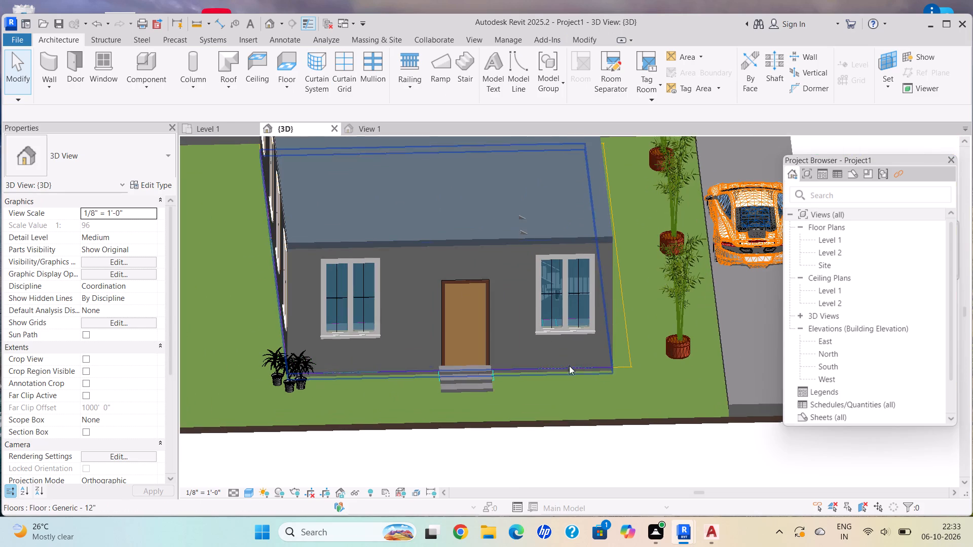
{"action": "left_click", "coordinate": [611, 360]}
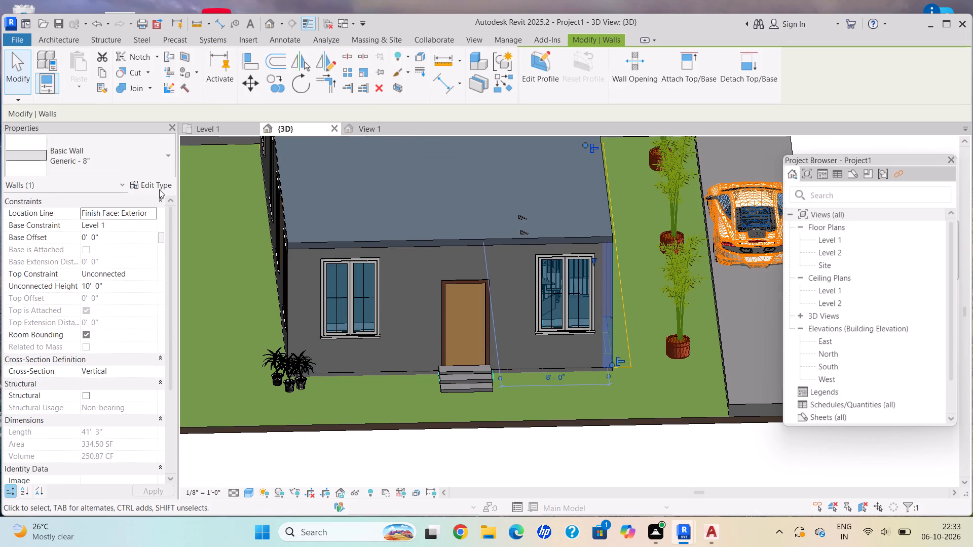
{"action": "left_click", "coordinate": [153, 184]}
{"action": "left_click", "coordinate": [712, 192]}
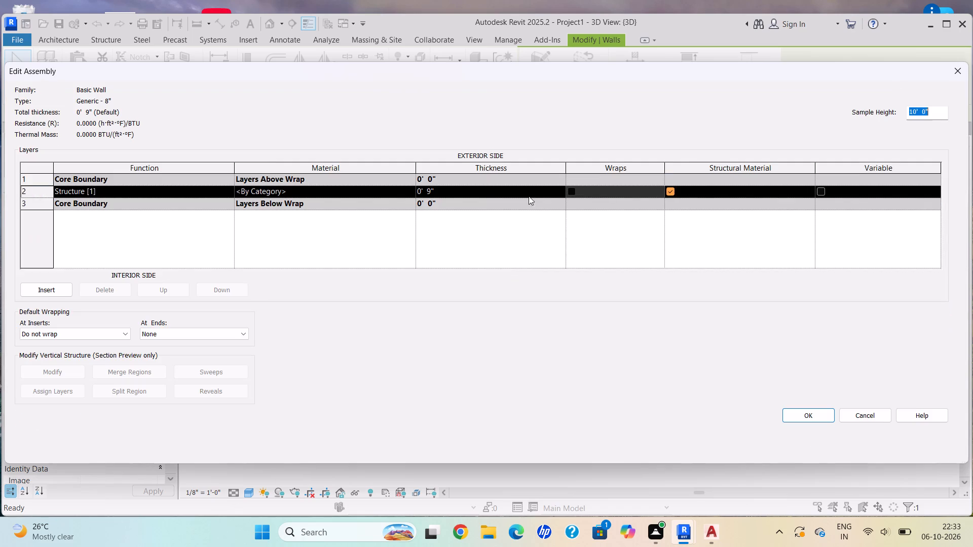
{"action": "left_click", "coordinate": [414, 194]}
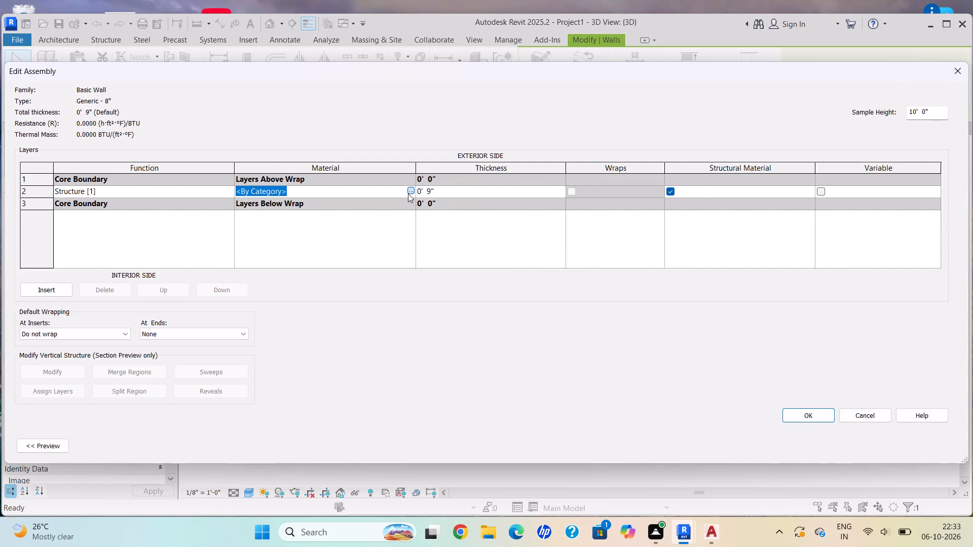
{"action": "left_click", "coordinate": [408, 193]}
{"action": "left_click", "coordinate": [410, 192]}
{"action": "left_click", "coordinate": [412, 190]}
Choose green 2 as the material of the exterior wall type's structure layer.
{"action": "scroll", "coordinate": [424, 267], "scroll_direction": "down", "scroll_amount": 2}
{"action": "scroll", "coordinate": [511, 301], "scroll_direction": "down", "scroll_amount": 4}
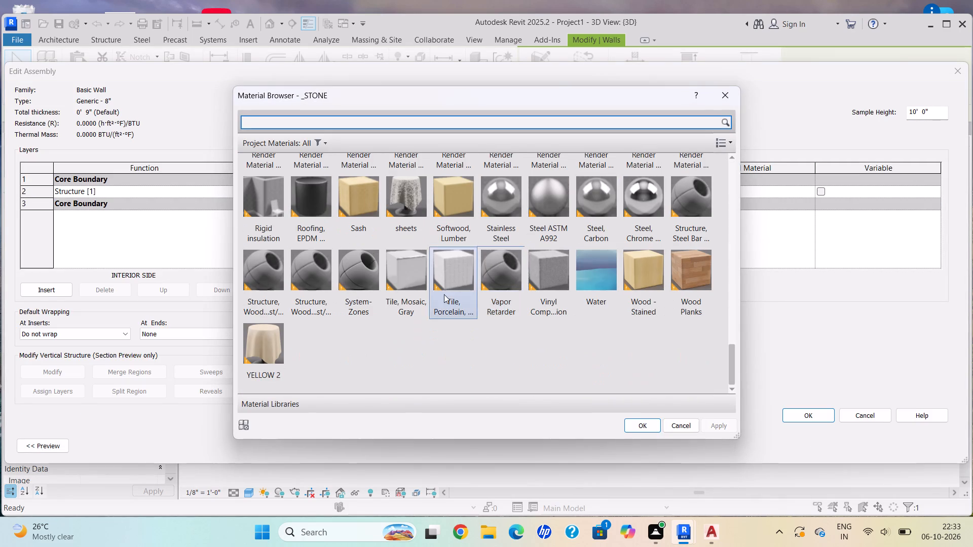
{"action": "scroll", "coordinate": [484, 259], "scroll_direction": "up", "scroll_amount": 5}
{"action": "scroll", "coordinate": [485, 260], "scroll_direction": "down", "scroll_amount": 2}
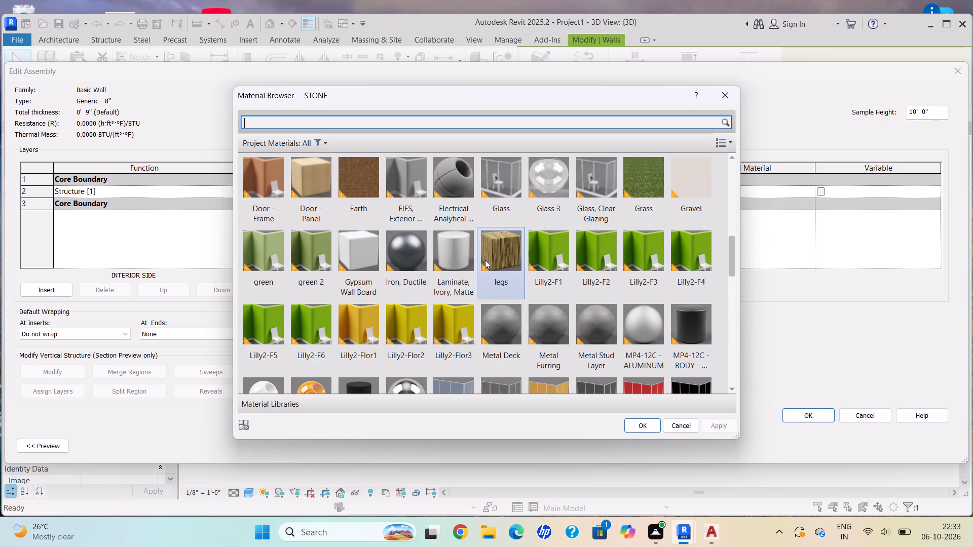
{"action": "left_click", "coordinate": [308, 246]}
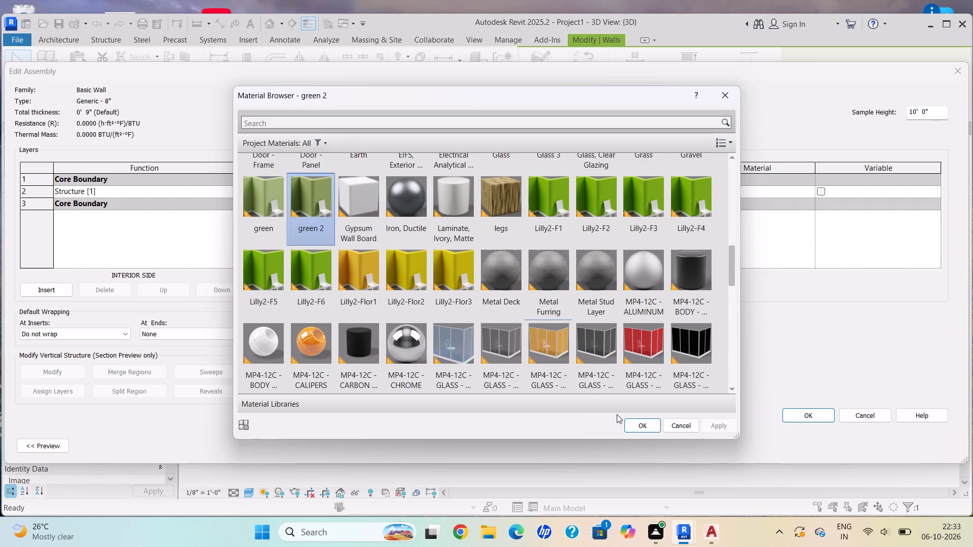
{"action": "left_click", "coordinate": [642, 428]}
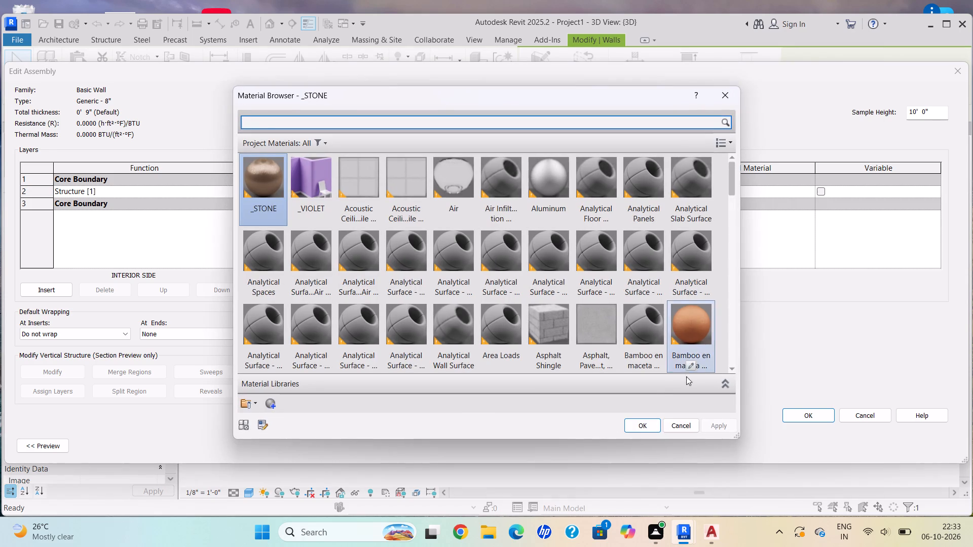
Set the wall's structure layer material to _STONE and apply it to the Generic - 8" wall type.
{"action": "left_click", "coordinate": [642, 421]}
{"action": "left_click", "coordinate": [817, 413]}
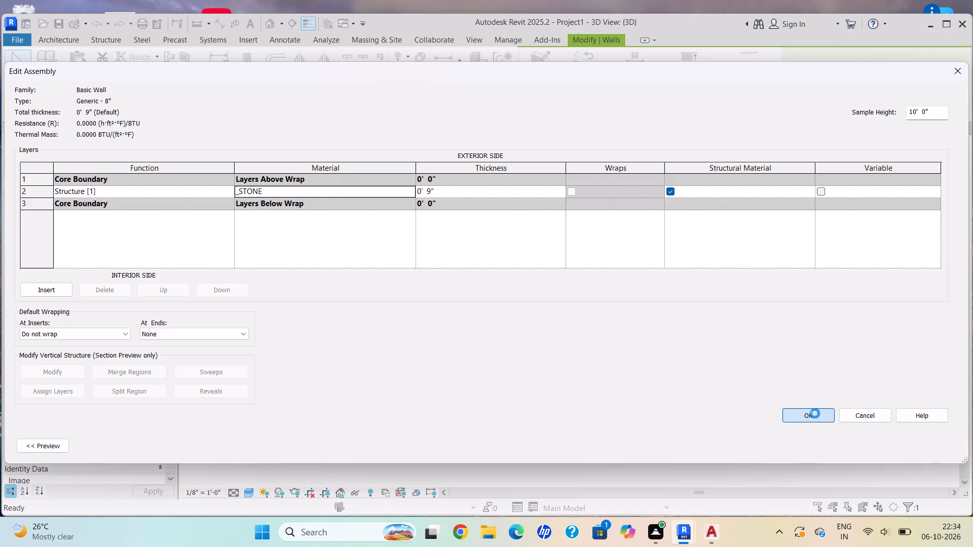
{"action": "left_click", "coordinate": [935, 441]}
{"action": "left_click", "coordinate": [829, 449]}
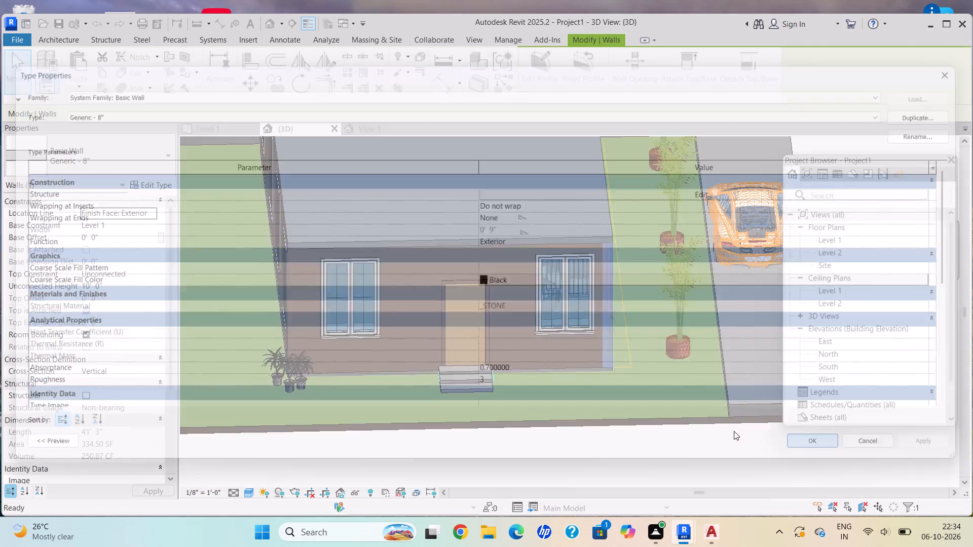
Examine the stone finish on the front and side walls from several angles, along with the plants and driveway.
{"action": "scroll", "coordinate": [521, 362], "scroll_direction": "down", "scroll_amount": 6}
{"action": "scroll", "coordinate": [505, 332], "scroll_direction": "up", "scroll_amount": 2}
{"action": "scroll", "coordinate": [504, 331], "scroll_direction": "down", "scroll_amount": 1}
{"action": "scroll", "coordinate": [502, 329], "scroll_direction": "up", "scroll_amount": 5}
{"action": "scroll", "coordinate": [454, 320], "scroll_direction": "down", "scroll_amount": 1}
{"action": "scroll", "coordinate": [454, 318], "scroll_direction": "up", "scroll_amount": 3}
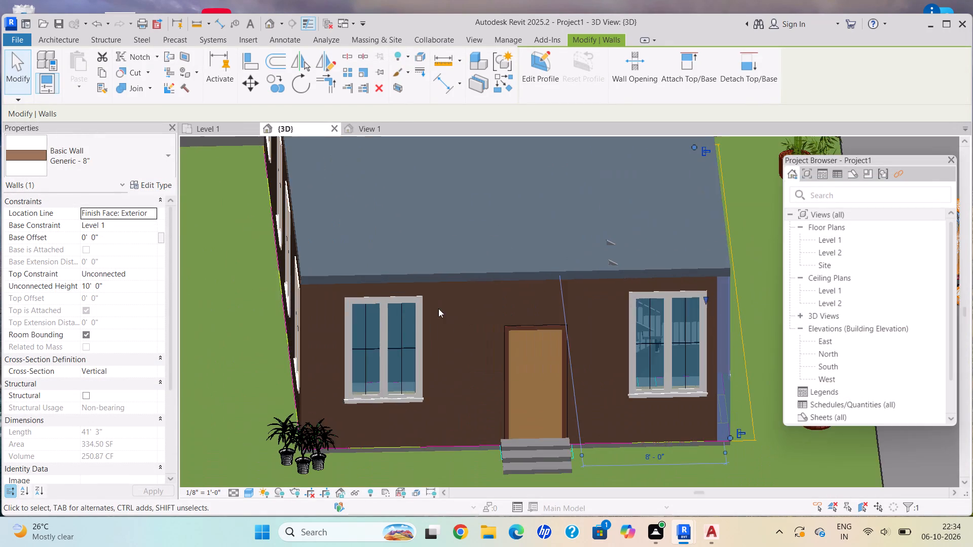
{"action": "scroll", "coordinate": [435, 314], "scroll_direction": "down", "scroll_amount": 4}
{"action": "middle_click_drag", "start_coordinate": [416, 352], "coordinate": [427, 347], "text": "shift"}
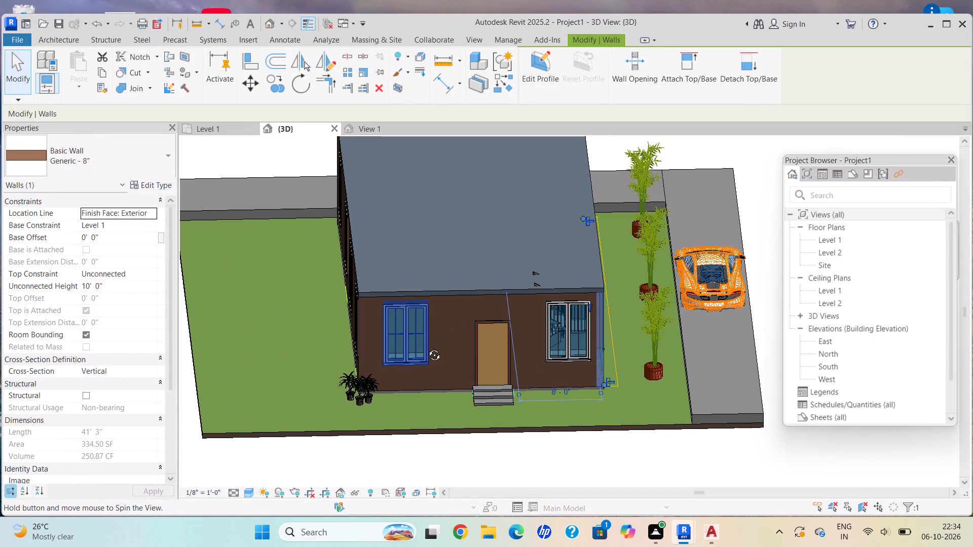
{"action": "middle_click_drag", "start_coordinate": [427, 347], "coordinate": [550, 277], "text": "shift"}
{"action": "scroll", "coordinate": [429, 316], "scroll_direction": "up", "scroll_amount": 1, "text": "shift"}
{"action": "scroll", "coordinate": [528, 294], "scroll_direction": "down", "scroll_amount": 3}
{"action": "scroll", "coordinate": [521, 305], "scroll_direction": "up", "scroll_amount": 1}
{"action": "scroll", "coordinate": [519, 310], "scroll_direction": "down", "scroll_amount": 1}
{"action": "middle_click_drag", "start_coordinate": [527, 312], "coordinate": [383, 346], "text": "shift"}
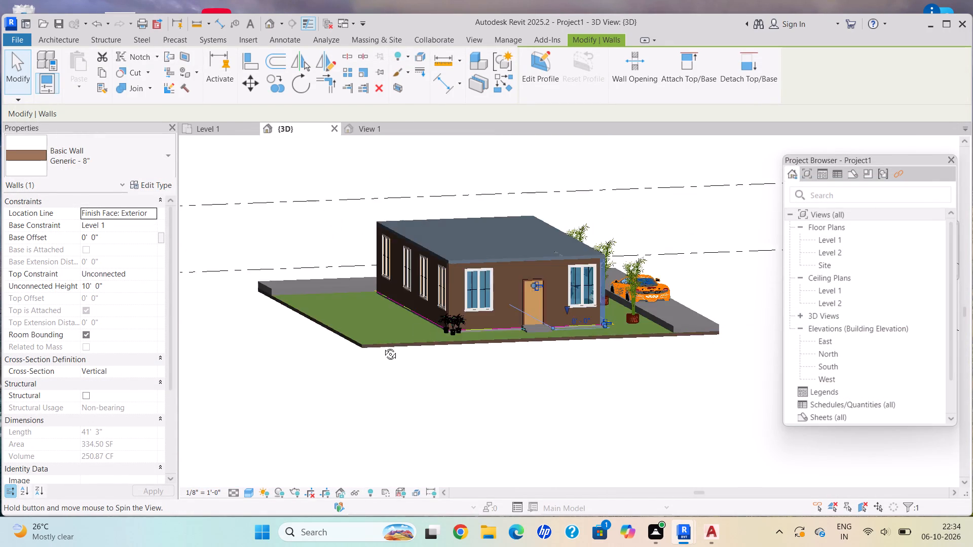
{"action": "middle_click_drag", "start_coordinate": [383, 346], "coordinate": [354, 360], "text": "shift"}
{"action": "scroll", "coordinate": [648, 279], "scroll_direction": "up", "scroll_amount": 6}
{"action": "scroll", "coordinate": [517, 334], "scroll_direction": "down", "scroll_amount": 1}
{"action": "scroll", "coordinate": [516, 334], "scroll_direction": "up", "scroll_amount": 1}
{"action": "key", "text": "Escape"}
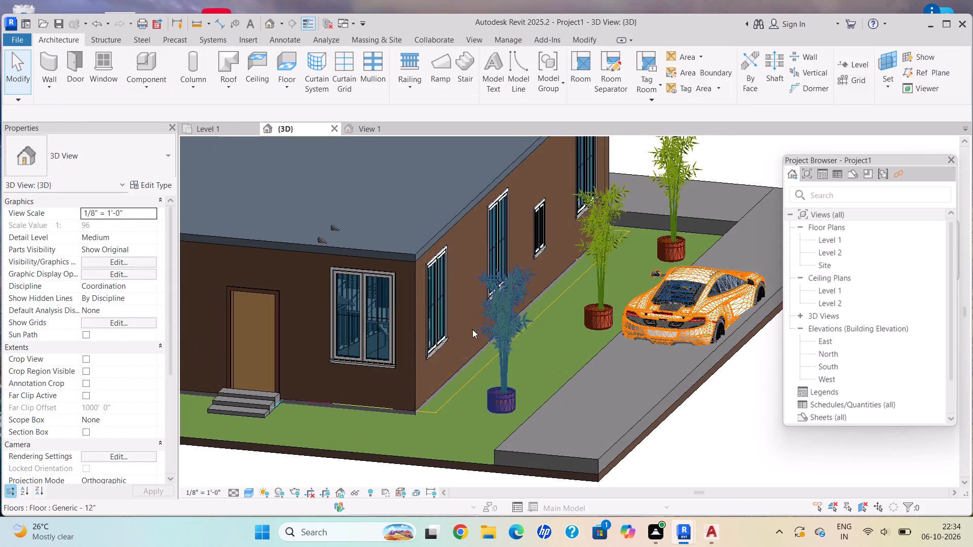
{"action": "scroll", "coordinate": [453, 315], "scroll_direction": "down", "scroll_amount": 6}
{"action": "middle_click_drag", "start_coordinate": [389, 299], "coordinate": [417, 317]}
{"action": "key", "text": "Escape"}
{"action": "middle_click_drag", "start_coordinate": [408, 309], "coordinate": [416, 314], "text": "shift"}
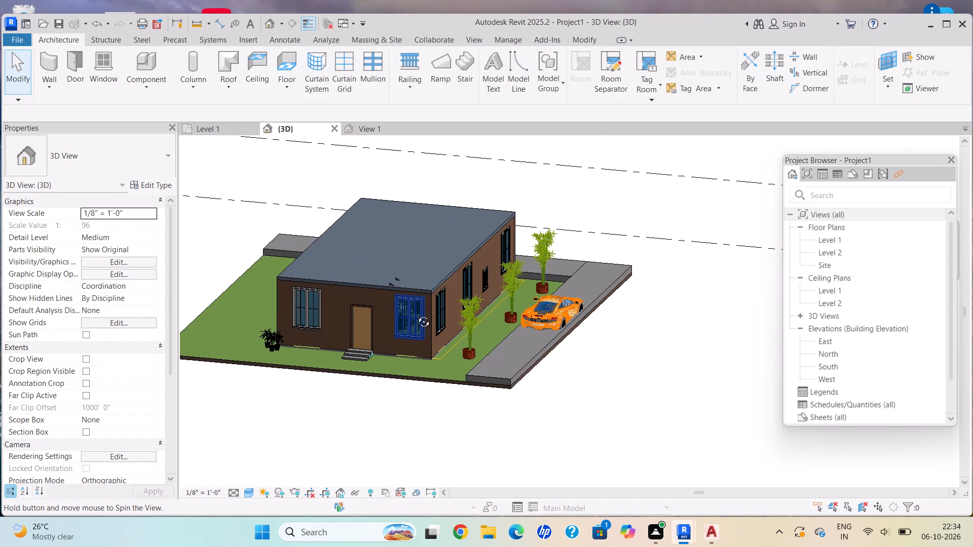
{"action": "middle_click_drag", "start_coordinate": [416, 314], "coordinate": [423, 324], "text": "shift"}
{"action": "scroll", "coordinate": [393, 306], "scroll_direction": "up", "scroll_amount": 4}
{"action": "scroll", "coordinate": [393, 306], "scroll_direction": "down", "scroll_amount": 1}
{"action": "scroll", "coordinate": [393, 306], "scroll_direction": "up", "scroll_amount": 3}
{"action": "scroll", "coordinate": [540, 277], "scroll_direction": "down", "scroll_amount": 1}
Assign the Door - Panel material to the structure layer of the Generic - 12" roof type and apply it.
{"action": "left_click", "coordinate": [483, 293]}
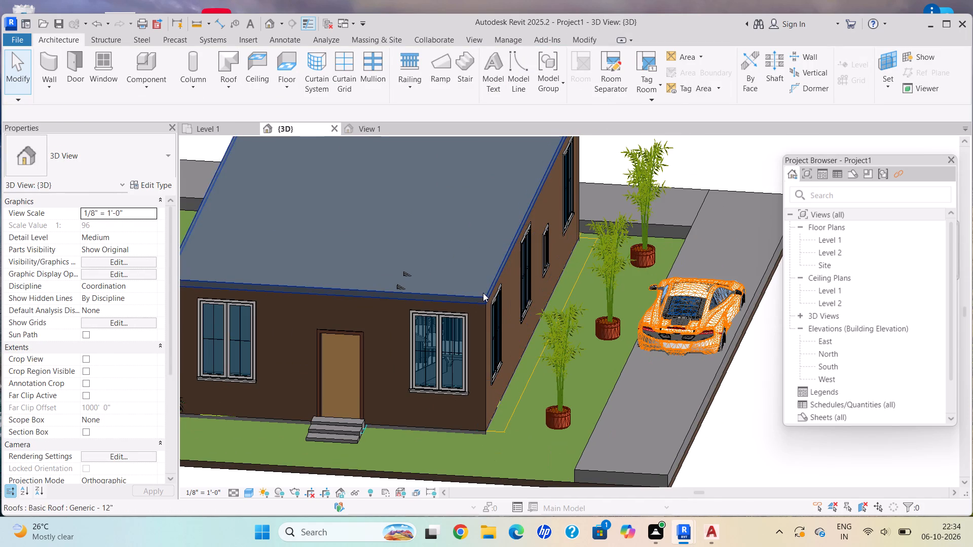
{"action": "left_click", "coordinate": [165, 184]}
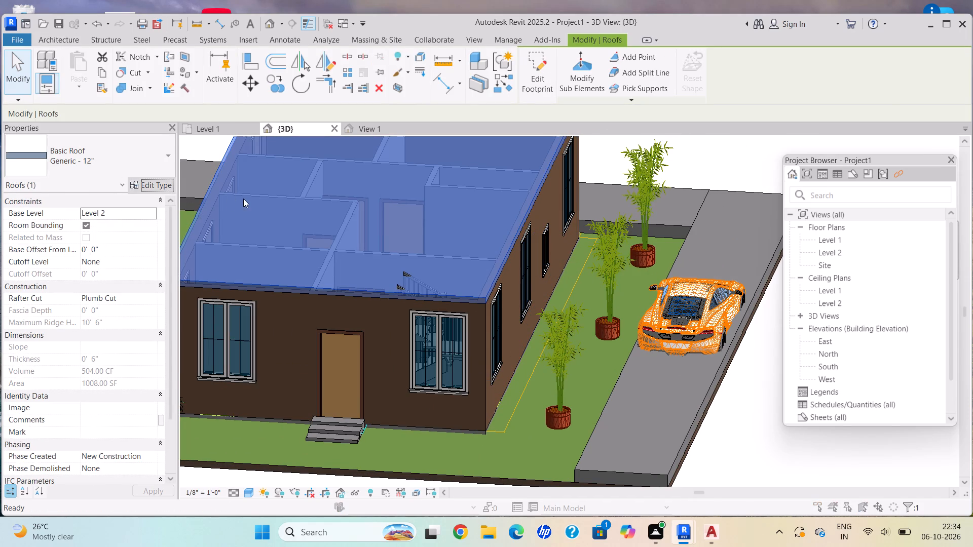
{"action": "left_click", "coordinate": [699, 193]}
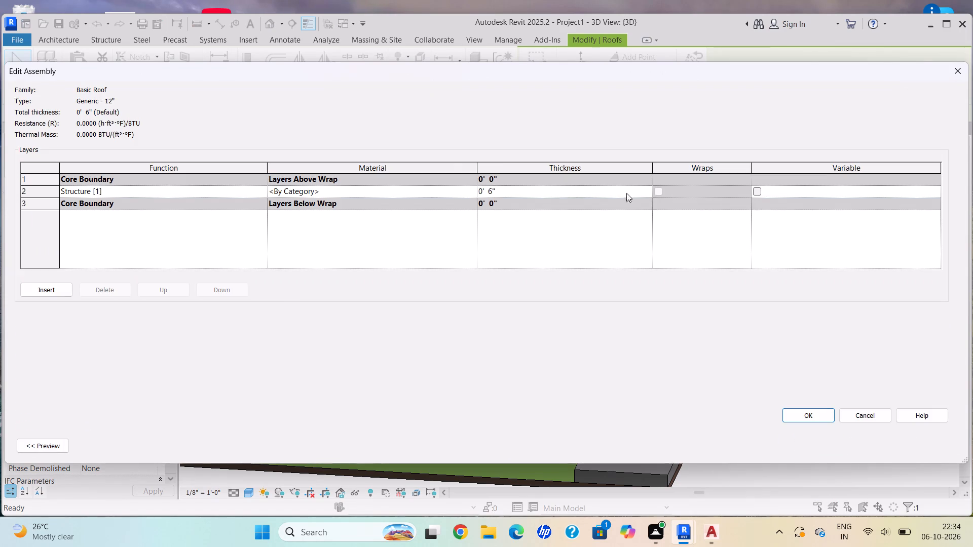
{"action": "left_click", "coordinate": [476, 192]}
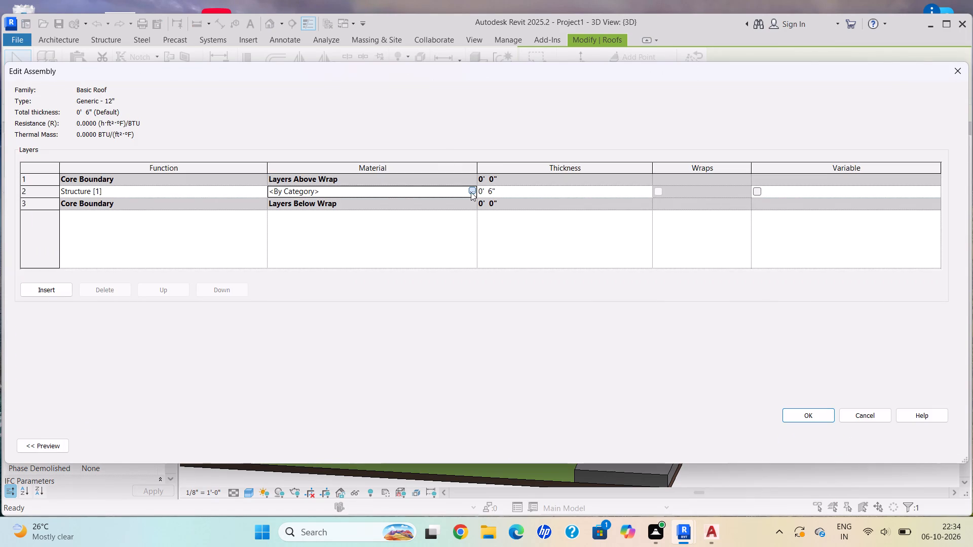
{"action": "left_click", "coordinate": [471, 192]}
{"action": "scroll", "coordinate": [307, 216], "scroll_direction": "down", "scroll_amount": 5}
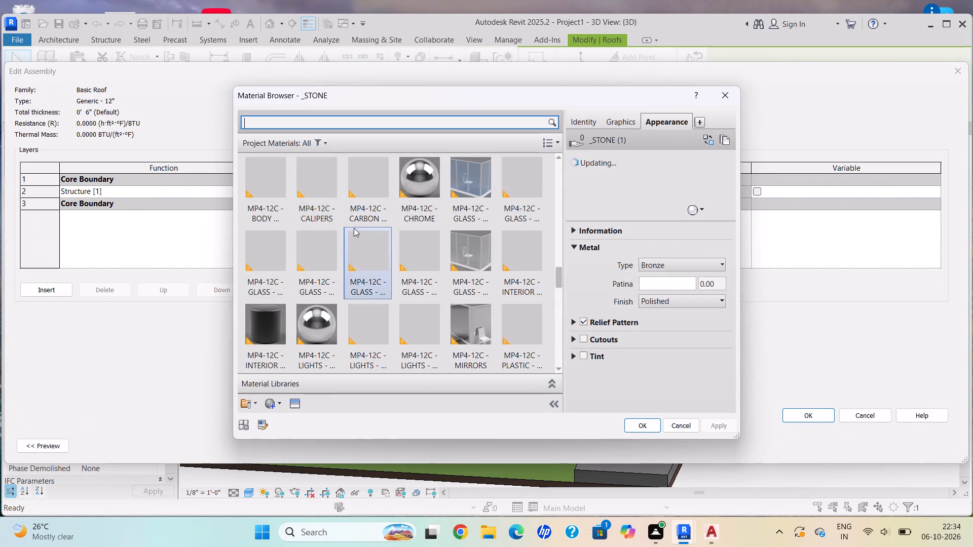
{"action": "scroll", "coordinate": [374, 228], "scroll_direction": "up", "scroll_amount": 3}
{"action": "scroll", "coordinate": [376, 231], "scroll_direction": "down", "scroll_amount": 3}
{"action": "scroll", "coordinate": [376, 233], "scroll_direction": "up", "scroll_amount": 2}
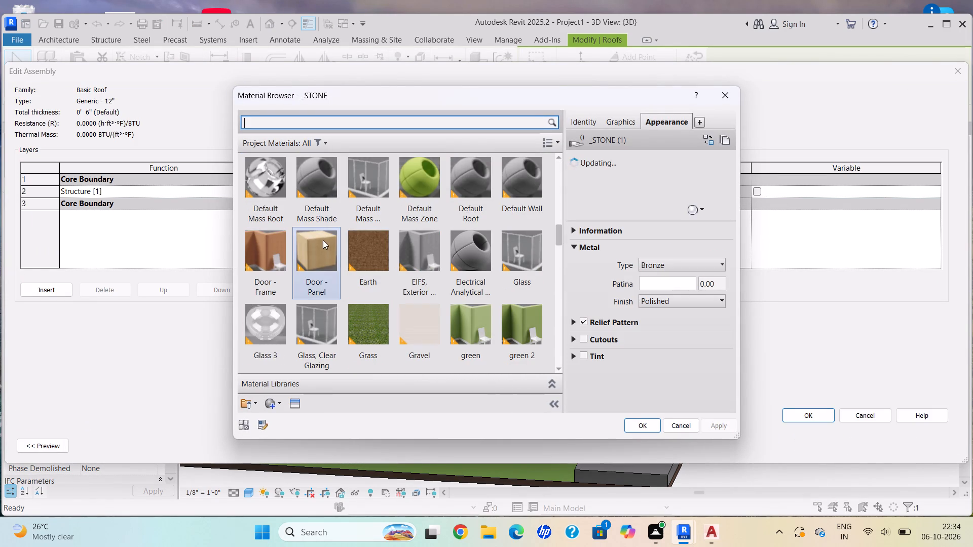
{"action": "left_click", "coordinate": [323, 240]}
{"action": "left_click", "coordinate": [638, 429]}
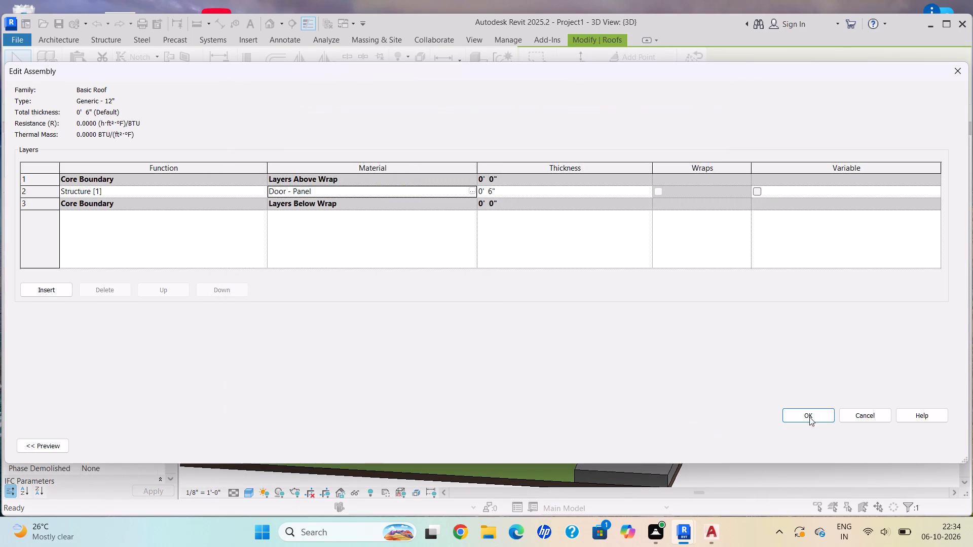
{"action": "left_click", "coordinate": [812, 415]}
{"action": "left_click", "coordinate": [930, 445]}
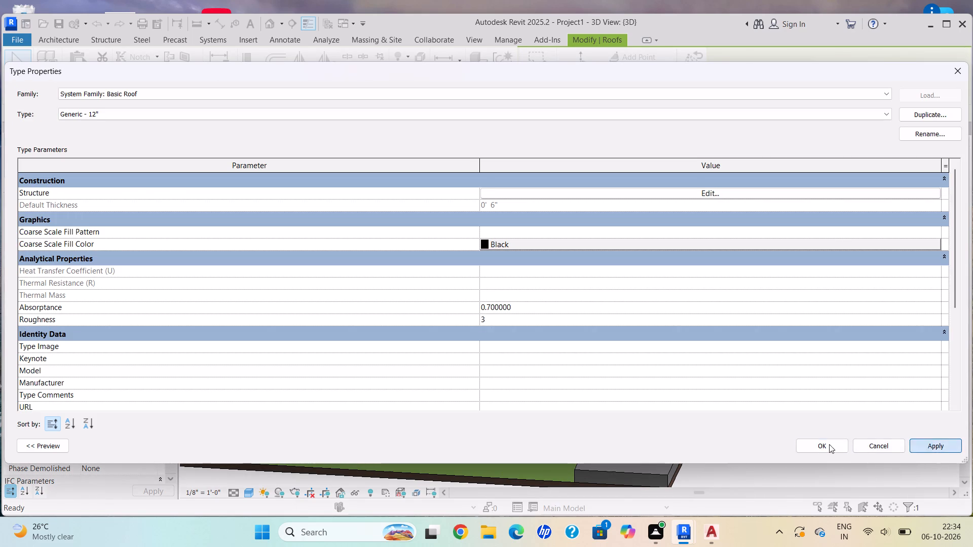
{"action": "left_click", "coordinate": [820, 443]}
{"action": "scroll", "coordinate": [345, 254], "scroll_direction": "down", "scroll_amount": 2}
{"action": "key", "text": "Escape"}
Examine the roof finish and the whole house on its site from low, side and high angles.
{"action": "scroll", "coordinate": [404, 258], "scroll_direction": "down", "scroll_amount": 3}
{"action": "scroll", "coordinate": [415, 274], "scroll_direction": "up", "scroll_amount": 1}
{"action": "scroll", "coordinate": [416, 274], "scroll_direction": "down", "scroll_amount": 2}
{"action": "middle_click_drag", "start_coordinate": [423, 307], "coordinate": [480, 241], "text": "shift"}
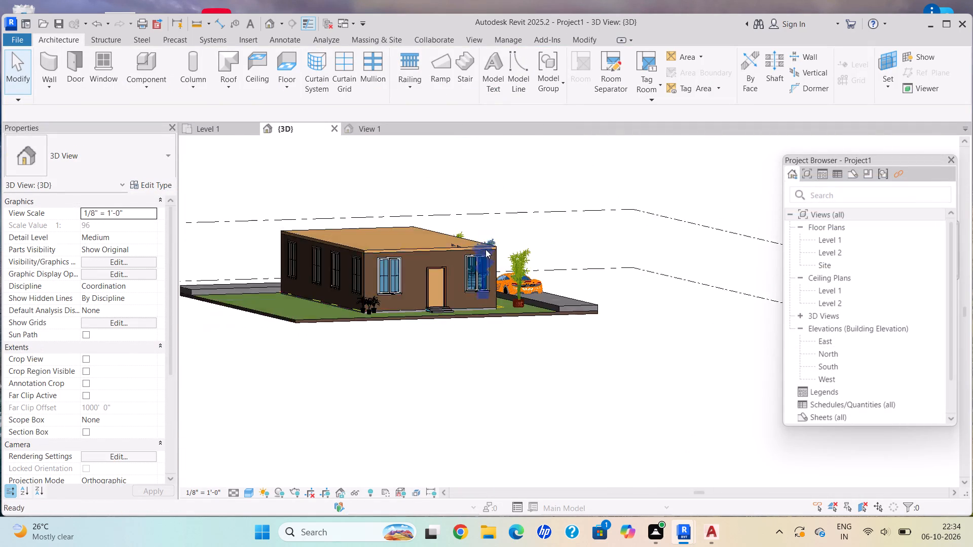
{"action": "scroll", "coordinate": [487, 250], "scroll_direction": "up", "scroll_amount": 4}
{"action": "scroll", "coordinate": [488, 245], "scroll_direction": "down", "scroll_amount": 1}
{"action": "scroll", "coordinate": [488, 242], "scroll_direction": "up", "scroll_amount": 4}
{"action": "scroll", "coordinate": [476, 241], "scroll_direction": "down", "scroll_amount": 1}
{"action": "scroll", "coordinate": [472, 238], "scroll_direction": "up", "scroll_amount": 1}
{"action": "scroll", "coordinate": [402, 254], "scroll_direction": "down", "scroll_amount": 1}
{"action": "middle_click_drag", "start_coordinate": [402, 256], "coordinate": [341, 288], "text": "shift"}
{"action": "scroll", "coordinate": [345, 284], "scroll_direction": "down", "scroll_amount": 5}
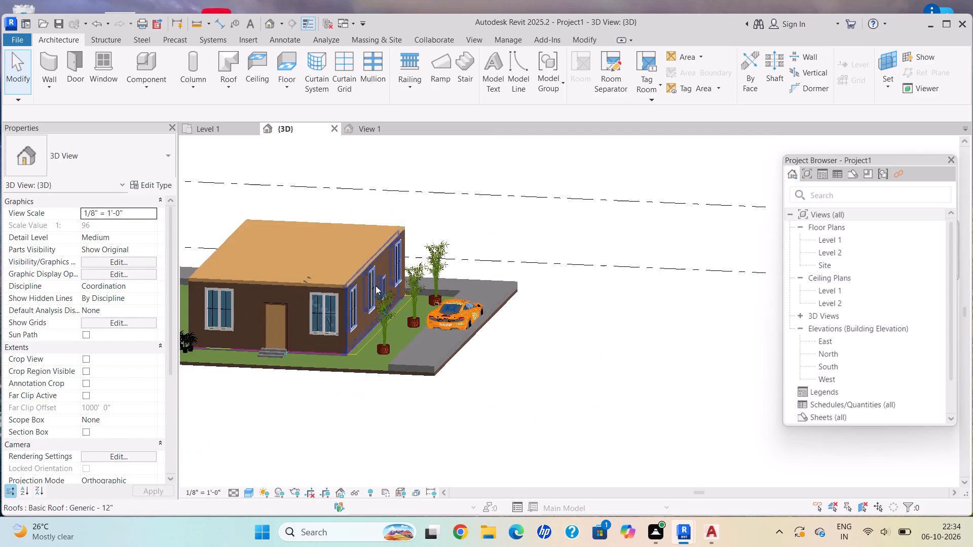
{"action": "middle_click_drag", "start_coordinate": [379, 284], "coordinate": [278, 230], "text": "shift"}
{"action": "scroll", "coordinate": [278, 235], "scroll_direction": "down", "scroll_amount": 2}
{"action": "middle_click_drag", "start_coordinate": [283, 238], "coordinate": [394, 325], "text": "shift"}
{"action": "scroll", "coordinate": [269, 286], "scroll_direction": "down", "scroll_amount": 1}
{"action": "middle_click_drag", "start_coordinate": [289, 300], "coordinate": [369, 336]}
{"action": "scroll", "coordinate": [380, 308], "scroll_direction": "down", "scroll_amount": 3}
{"action": "middle_click_drag", "start_coordinate": [378, 307], "coordinate": [413, 356], "text": "shift"}
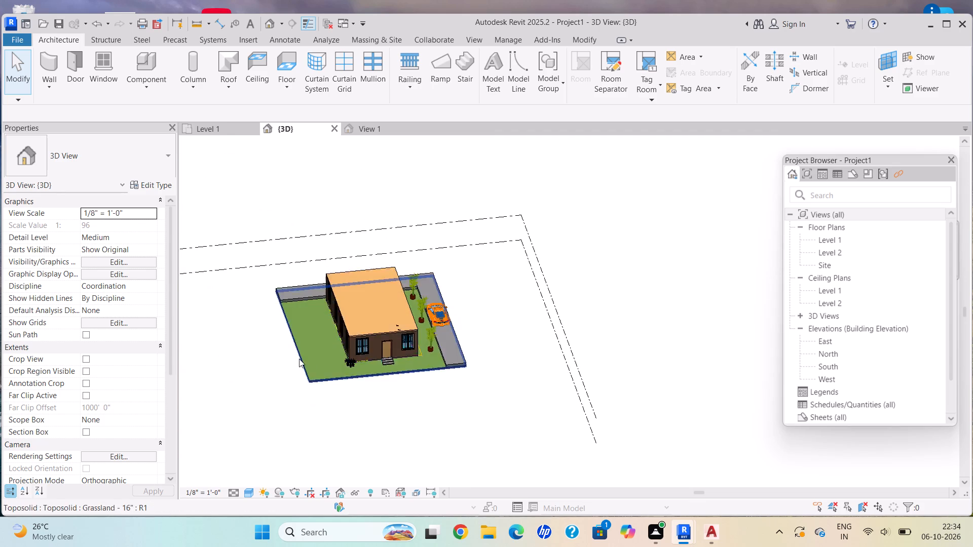
Examine the corner plant cluster, entrance steps and front wall up close.
{"action": "scroll", "coordinate": [303, 360], "scroll_direction": "up", "scroll_amount": 3}
{"action": "scroll", "coordinate": [335, 359], "scroll_direction": "down", "scroll_amount": 1}
{"action": "scroll", "coordinate": [335, 359], "scroll_direction": "up", "scroll_amount": 2}
{"action": "scroll", "coordinate": [380, 366], "scroll_direction": "up", "scroll_amount": 9}
{"action": "scroll", "coordinate": [387, 380], "scroll_direction": "down", "scroll_amount": 1}
{"action": "scroll", "coordinate": [387, 380], "scroll_direction": "up", "scroll_amount": 3}
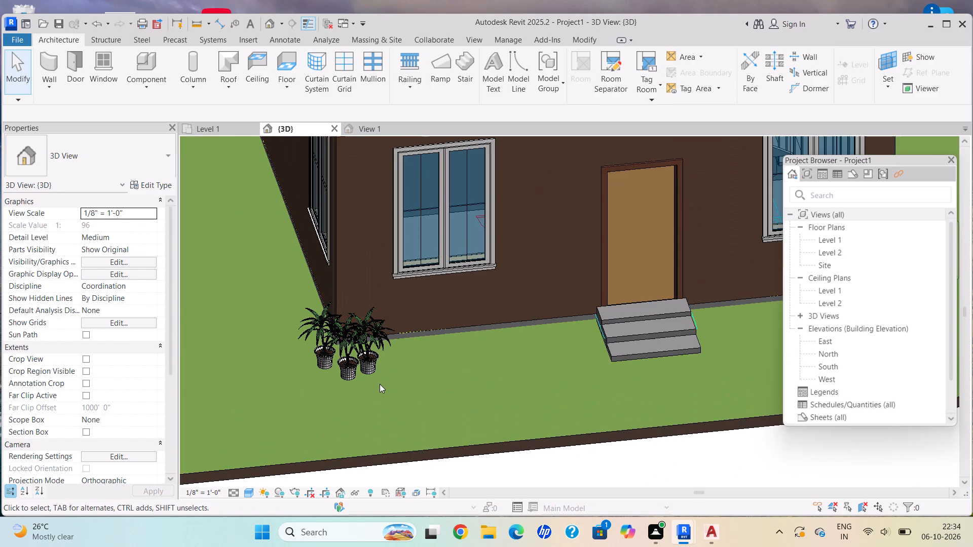
{"action": "scroll", "coordinate": [376, 380], "scroll_direction": "down", "scroll_amount": 2}
{"action": "scroll", "coordinate": [376, 380], "scroll_direction": "up", "scroll_amount": 1}
{"action": "scroll", "coordinate": [375, 379], "scroll_direction": "down", "scroll_amount": 4}
{"action": "middle_click_drag", "start_coordinate": [598, 377], "coordinate": [579, 362], "text": "shift"}
{"action": "scroll", "coordinate": [569, 345], "scroll_direction": "down", "scroll_amount": 6}
{"action": "scroll", "coordinate": [592, 306], "scroll_direction": "up", "scroll_amount": 2}
{"action": "middle_click_drag", "start_coordinate": [590, 306], "coordinate": [516, 309]}
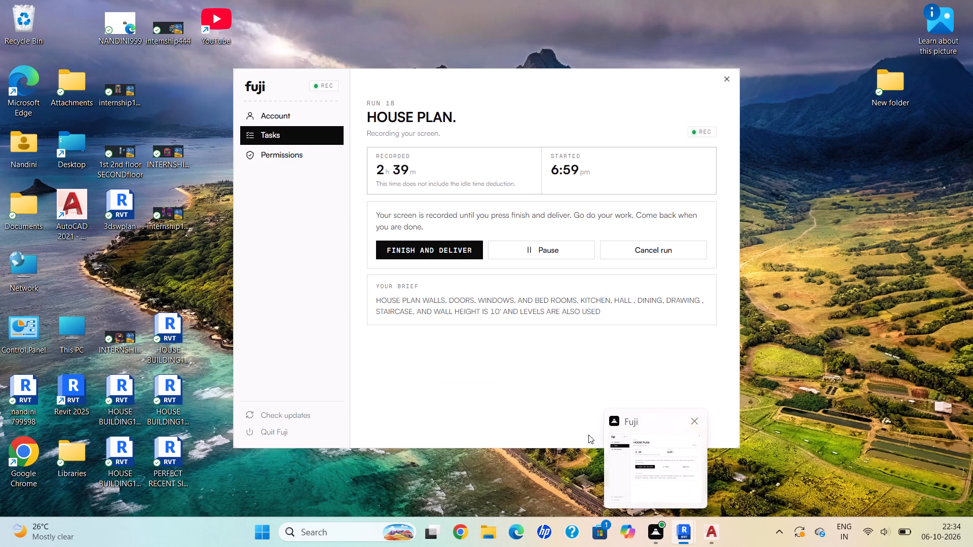
Examine the front facade, driveway side, rear of the house and entrance steps for a final exterior check.
{"action": "scroll", "coordinate": [476, 390], "scroll_direction": "down", "scroll_amount": 3}
{"action": "middle_click_drag", "start_coordinate": [481, 405], "coordinate": [490, 438]}
{"action": "scroll", "coordinate": [499, 436], "scroll_direction": "up", "scroll_amount": 7}
{"action": "scroll", "coordinate": [531, 425], "scroll_direction": "down", "scroll_amount": 1}
{"action": "scroll", "coordinate": [531, 425], "scroll_direction": "up", "scroll_amount": 3}
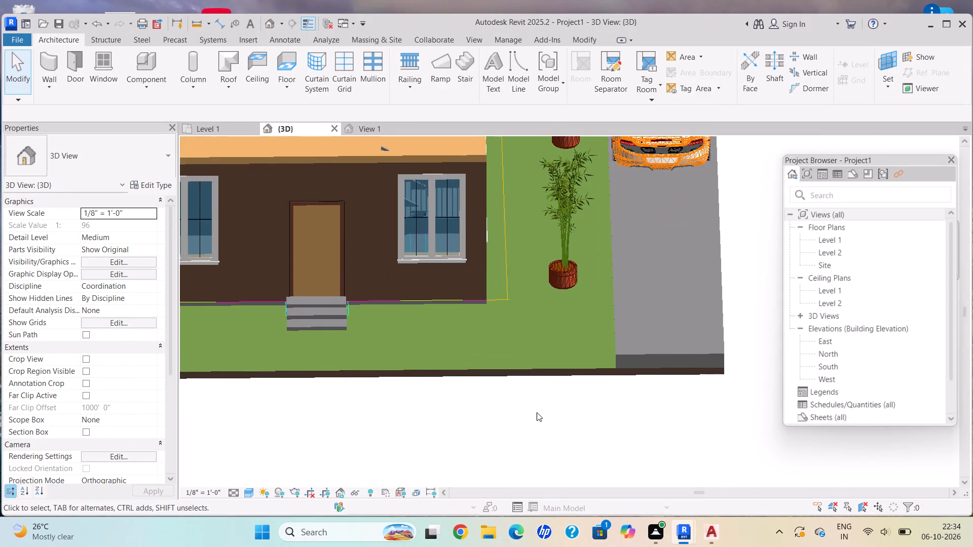
{"action": "middle_click_drag", "start_coordinate": [537, 412], "coordinate": [499, 407], "text": "shift"}
{"action": "scroll", "coordinate": [537, 412], "scroll_direction": "up", "scroll_amount": 1, "text": "shift"}
{"action": "scroll", "coordinate": [493, 411], "scroll_direction": "up", "scroll_amount": 1}
{"action": "scroll", "coordinate": [493, 412], "scroll_direction": "down", "scroll_amount": 2}
{"action": "scroll", "coordinate": [493, 412], "scroll_direction": "up", "scroll_amount": 1}
{"action": "scroll", "coordinate": [493, 412], "scroll_direction": "down", "scroll_amount": 6}
{"action": "middle_click_drag", "start_coordinate": [493, 409], "coordinate": [340, 378], "text": "shift"}
{"action": "middle_click", "coordinate": [334, 378], "text": "shift"}
{"action": "scroll", "coordinate": [589, 335], "scroll_direction": "down", "scroll_amount": 4}
{"action": "middle_click_drag", "start_coordinate": [594, 339], "coordinate": [472, 340], "text": "shift"}
{"action": "middle_click_drag", "start_coordinate": [595, 336], "coordinate": [509, 341], "text": "shift"}
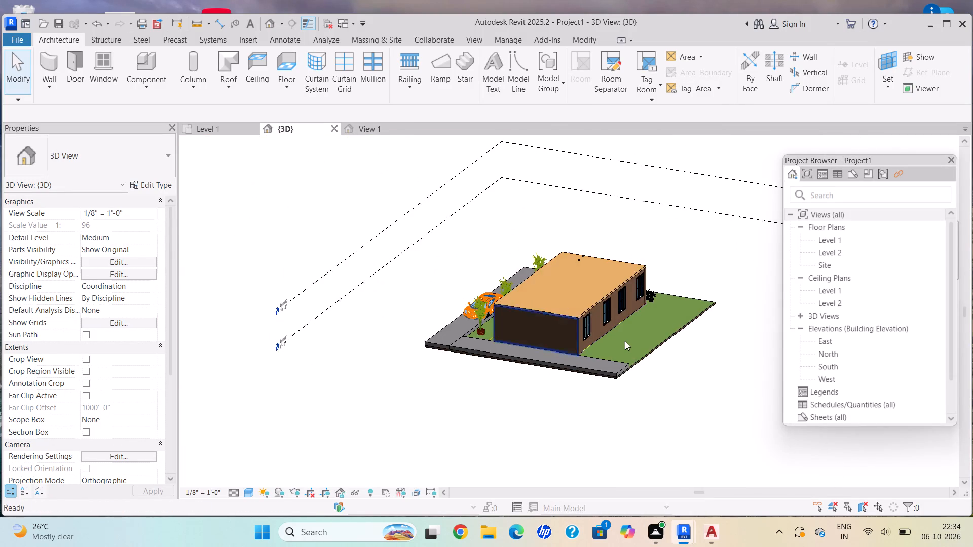
{"action": "middle_click_drag", "start_coordinate": [626, 341], "coordinate": [413, 371], "text": "shift"}
{"action": "middle_click_drag", "start_coordinate": [569, 369], "coordinate": [513, 369], "text": "shift"}
{"action": "scroll", "coordinate": [454, 372], "scroll_direction": "up", "scroll_amount": 9}
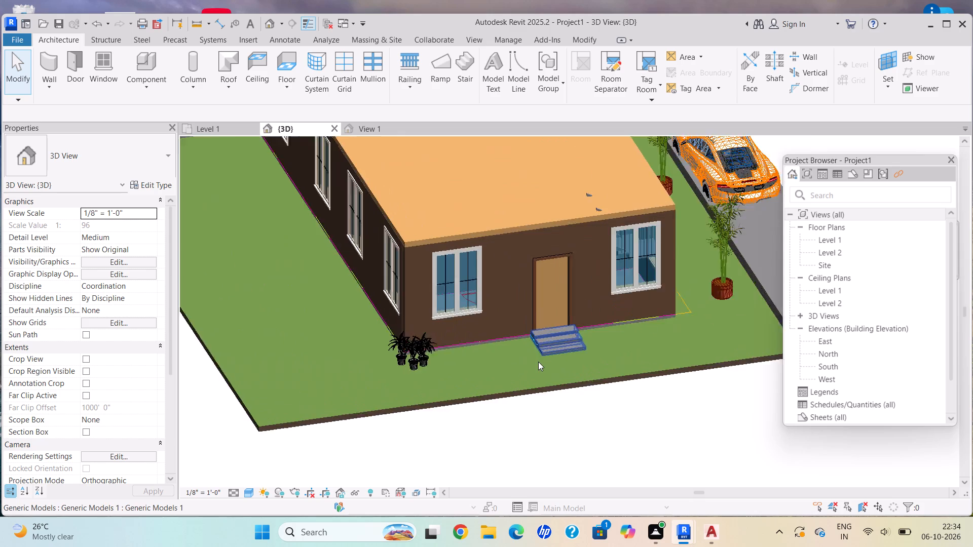
{"action": "scroll", "coordinate": [544, 366], "scroll_direction": "down", "scroll_amount": 1}
{"action": "scroll", "coordinate": [544, 366], "scroll_direction": "up", "scroll_amount": 1}
{"action": "scroll", "coordinate": [544, 366], "scroll_direction": "down", "scroll_amount": 1}
{"action": "scroll", "coordinate": [544, 366], "scroll_direction": "up", "scroll_amount": 3}
{"action": "middle_click_drag", "start_coordinate": [587, 323], "coordinate": [536, 358], "text": "shift"}
{"action": "scroll", "coordinate": [547, 348], "scroll_direction": "up", "scroll_amount": 2}
{"action": "scroll", "coordinate": [416, 343], "scroll_direction": "up", "scroll_amount": 1}
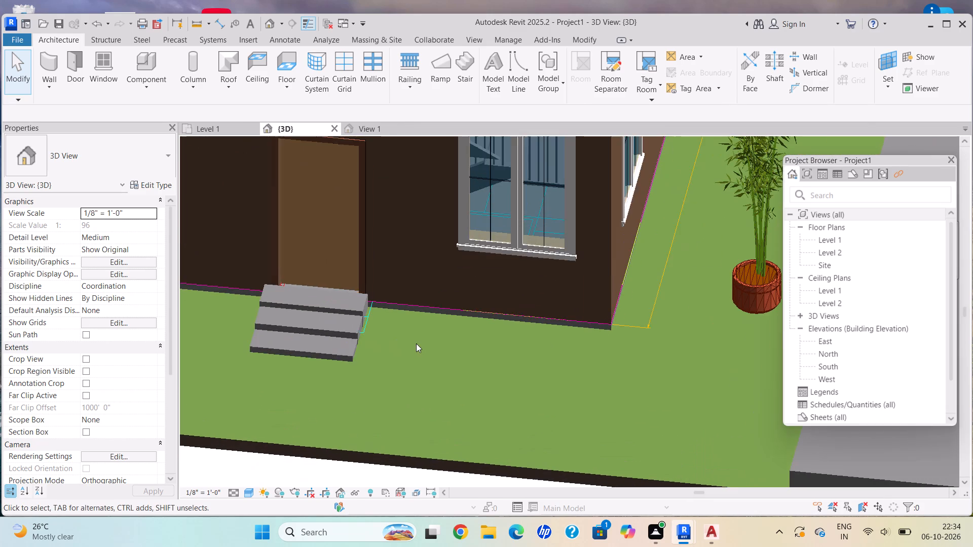
{"action": "scroll", "coordinate": [350, 330], "scroll_direction": "down", "scroll_amount": 2}
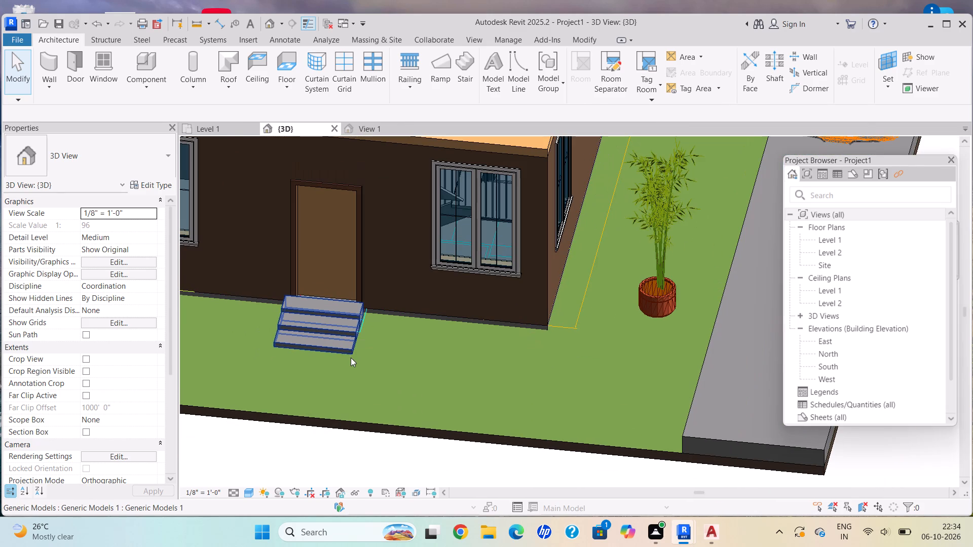
Examine the entrance steps, front facade and driveway side of the house from near and far.
{"action": "scroll", "coordinate": [351, 358], "scroll_direction": "up", "scroll_amount": 1}
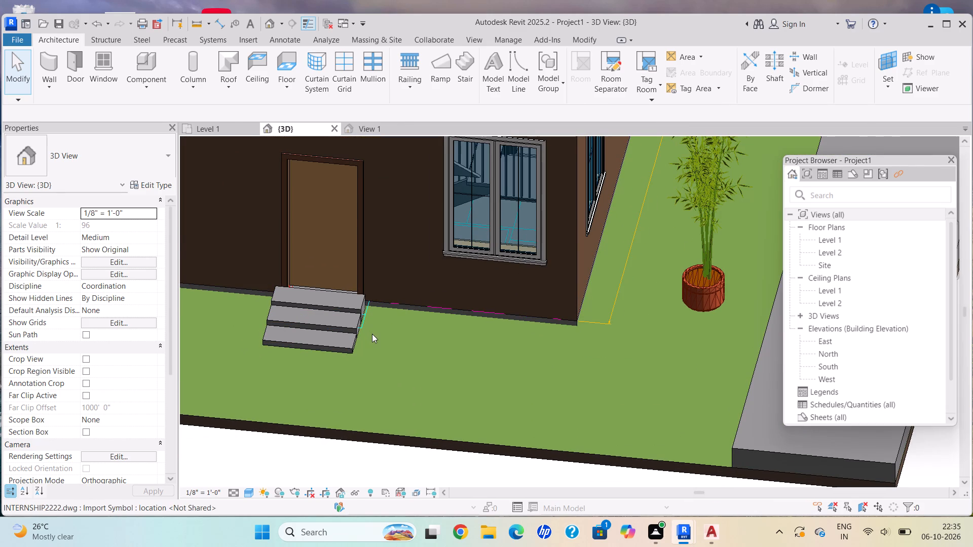
{"action": "scroll", "coordinate": [377, 336], "scroll_direction": "down", "scroll_amount": 1}
{"action": "scroll", "coordinate": [302, 302], "scroll_direction": "up", "scroll_amount": 2}
{"action": "scroll", "coordinate": [311, 295], "scroll_direction": "down", "scroll_amount": 1}
{"action": "scroll", "coordinate": [417, 280], "scroll_direction": "down", "scroll_amount": 8}
{"action": "scroll", "coordinate": [420, 261], "scroll_direction": "up", "scroll_amount": 1}
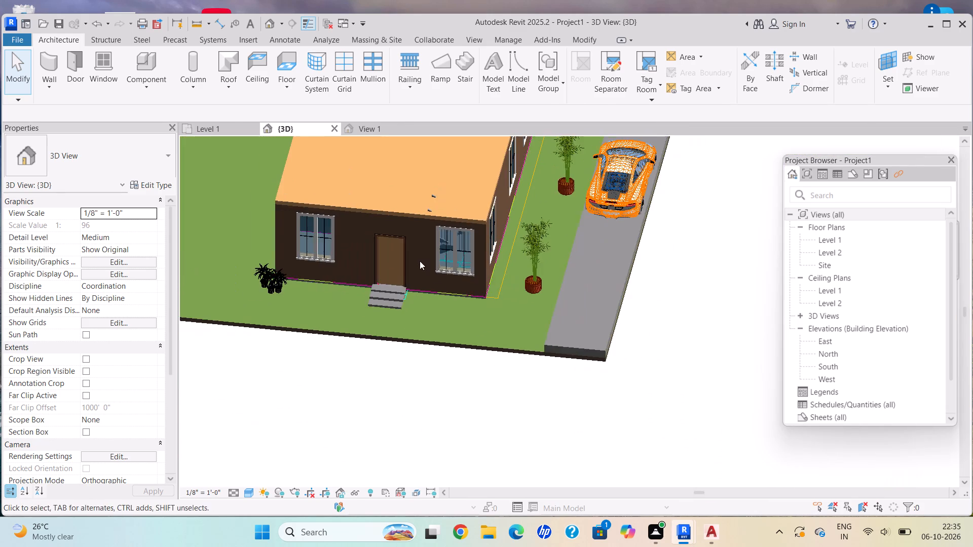
{"action": "scroll", "coordinate": [420, 261], "scroll_direction": "down", "scroll_amount": 1}
{"action": "middle_click_drag", "start_coordinate": [473, 335], "coordinate": [514, 398]}
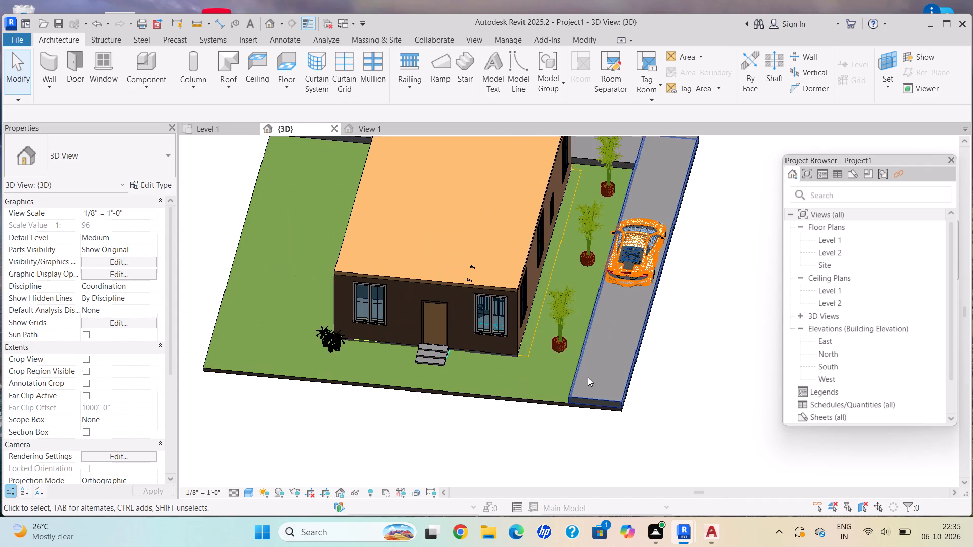
{"action": "middle_click_drag", "start_coordinate": [543, 337], "coordinate": [559, 256], "text": "shift"}
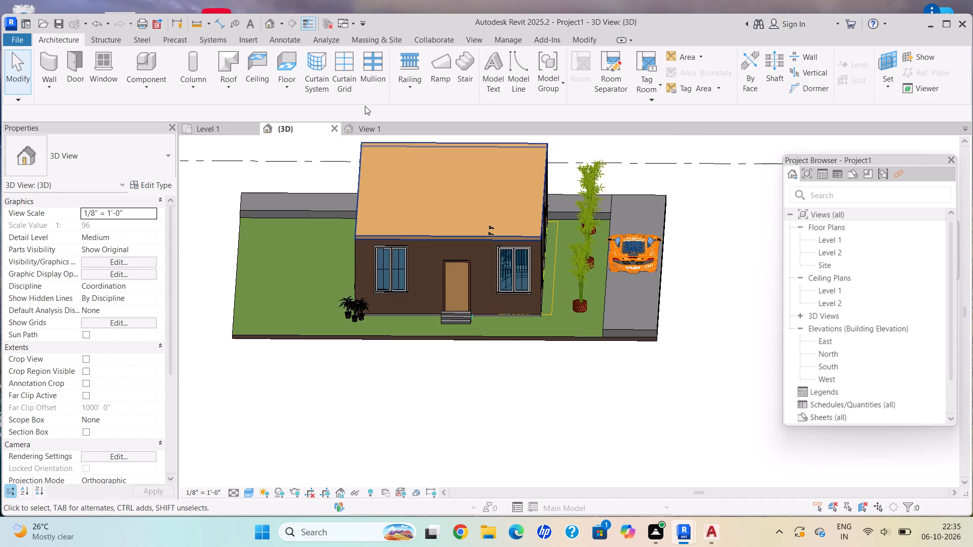
Open the generic model of the front entrance steps for in-place editing.
{"action": "scroll", "coordinate": [463, 334], "scroll_direction": "up", "scroll_amount": 1}
{"action": "scroll", "coordinate": [466, 339], "scroll_direction": "down", "scroll_amount": 1}
{"action": "scroll", "coordinate": [466, 340], "scroll_direction": "up", "scroll_amount": 4}
{"action": "left_click", "coordinate": [472, 298]}
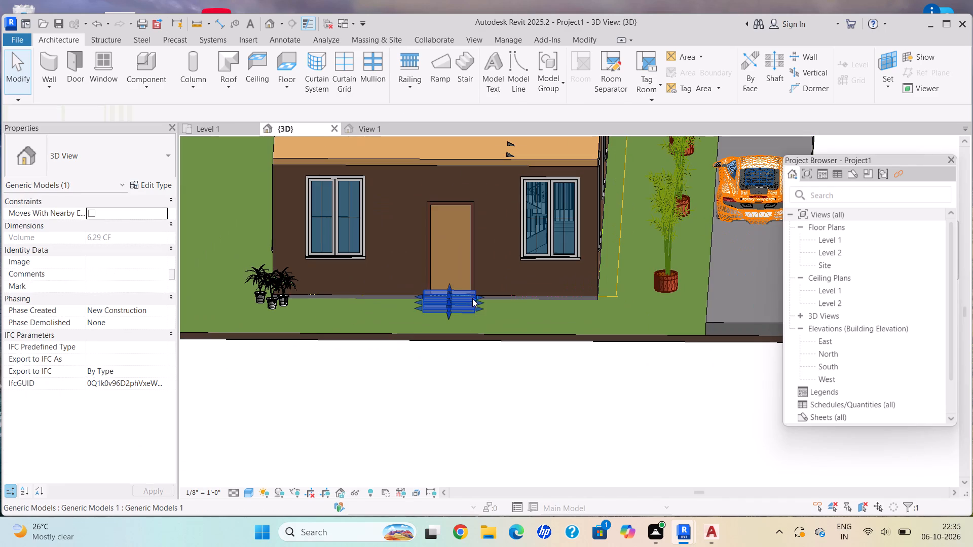
{"action": "left_click", "coordinate": [156, 186]}
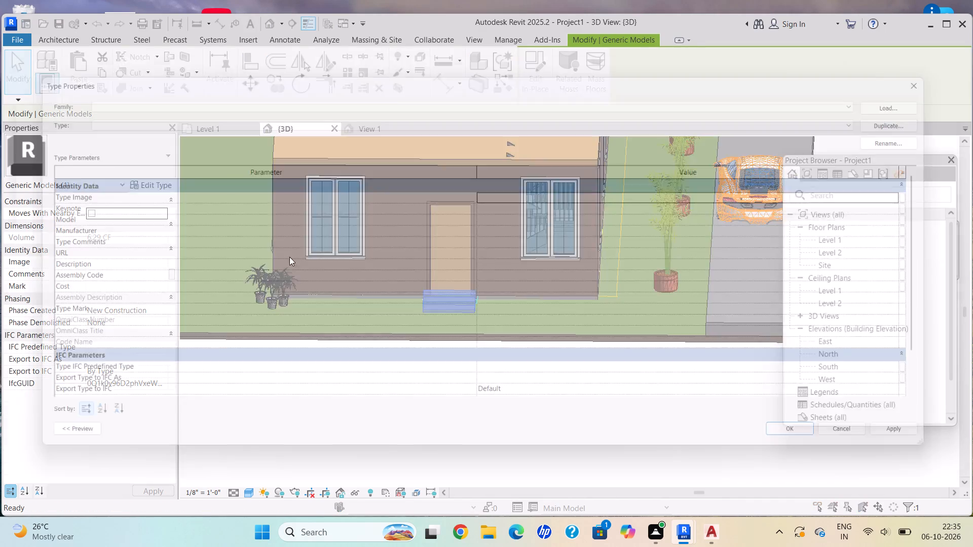
{"action": "scroll", "coordinate": [811, 217], "scroll_direction": "up", "scroll_amount": 4}
{"action": "left_click", "coordinate": [960, 73]}
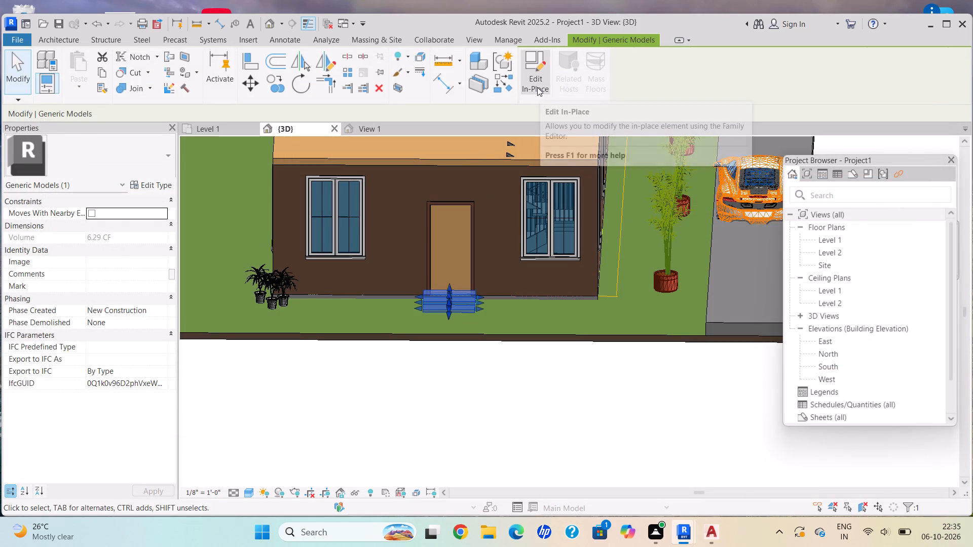
{"action": "left_click", "coordinate": [533, 91]}
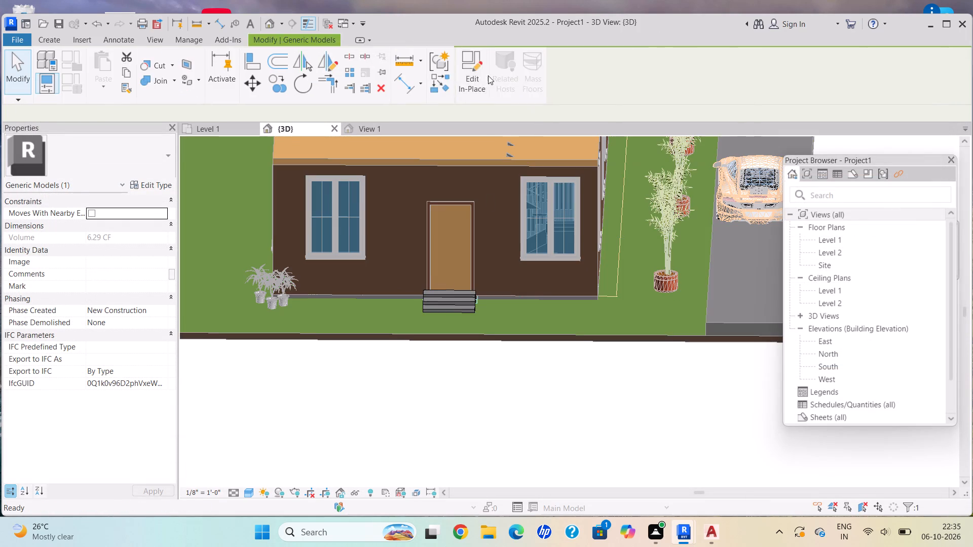
Paint the treads and risers of the two lower entrance steps with the Carpet (1) material.
{"action": "left_click", "coordinate": [194, 78]}
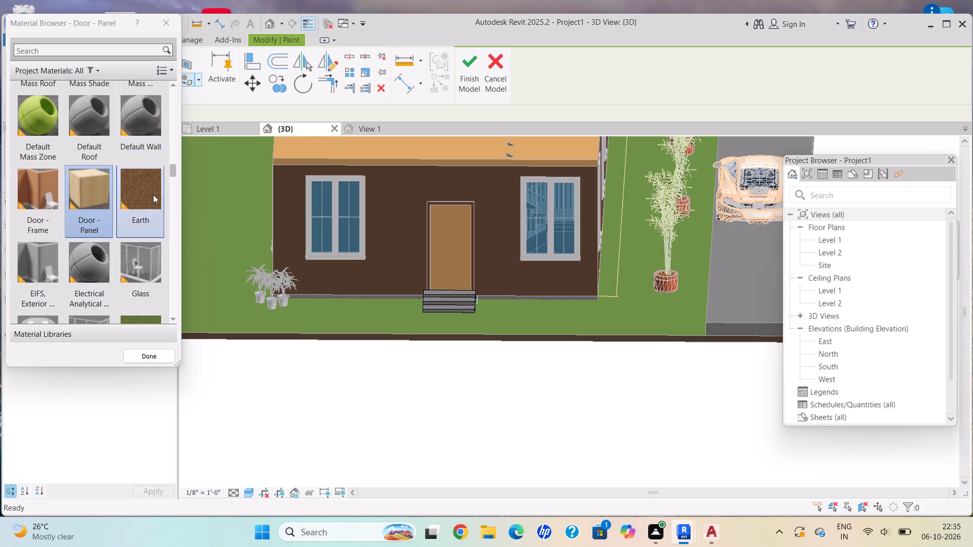
{"action": "scroll", "coordinate": [94, 256], "scroll_direction": "up", "scroll_amount": 5}
{"action": "scroll", "coordinate": [96, 250], "scroll_direction": "down", "scroll_amount": 2}
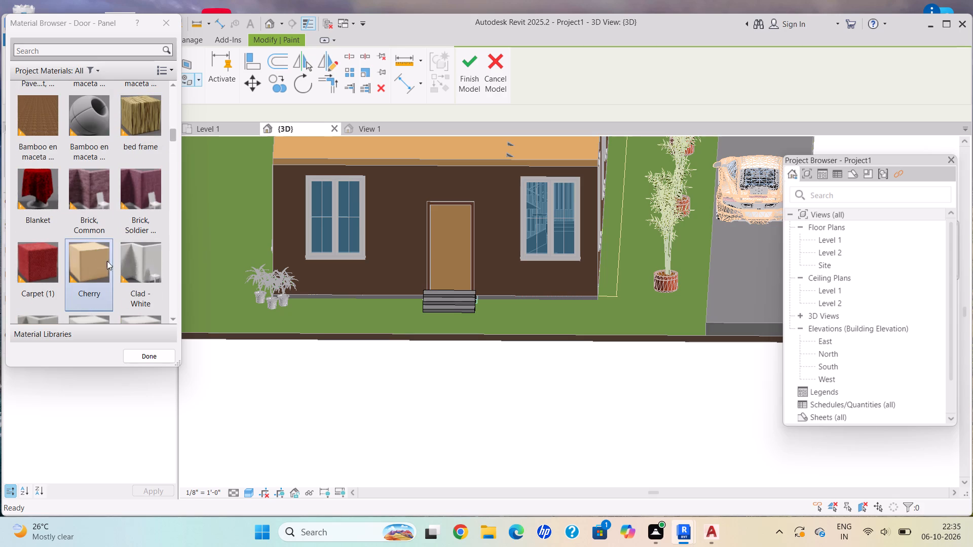
{"action": "left_click", "coordinate": [29, 260]}
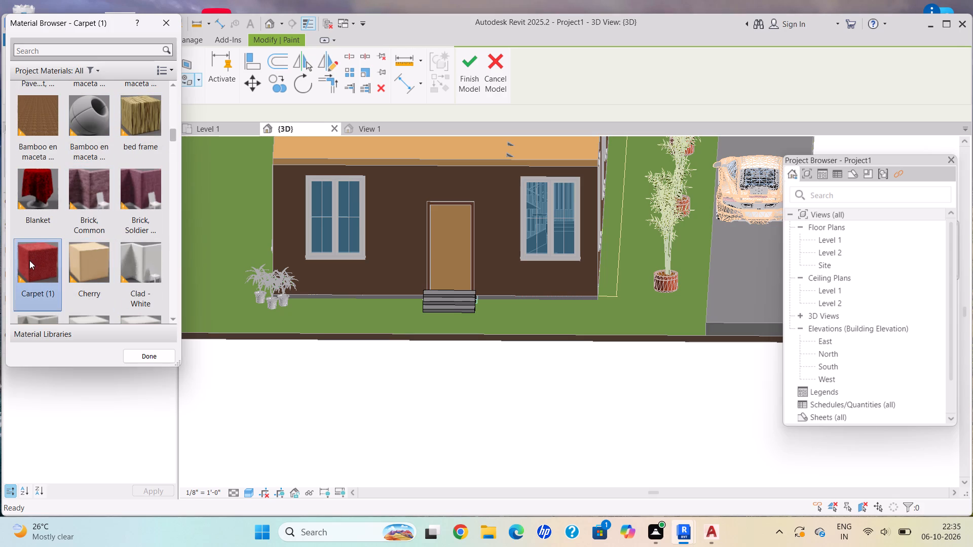
{"action": "scroll", "coordinate": [439, 301], "scroll_direction": "up", "scroll_amount": 7}
{"action": "scroll", "coordinate": [448, 309], "scroll_direction": "down", "scroll_amount": 1}
{"action": "scroll", "coordinate": [452, 310], "scroll_direction": "up", "scroll_amount": 2}
{"action": "left_click", "coordinate": [459, 322]}
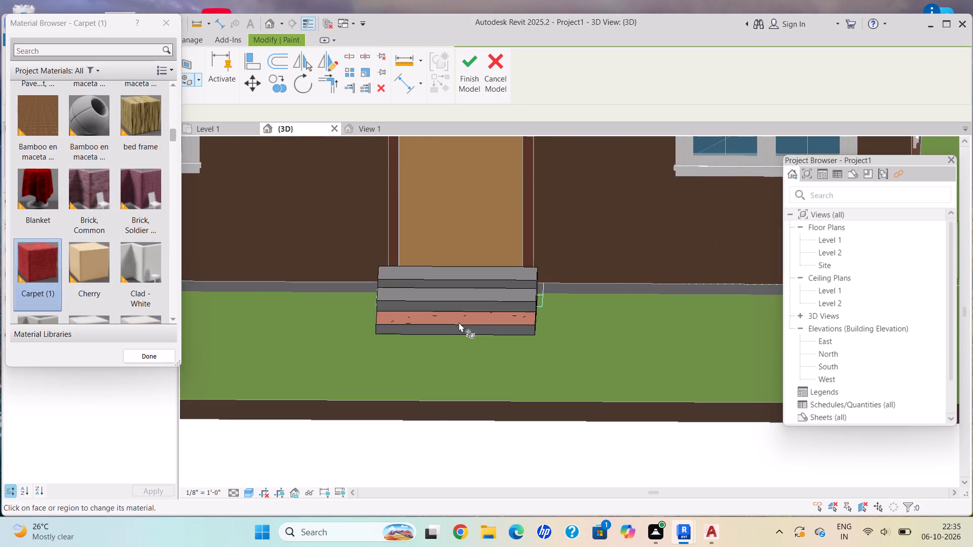
{"action": "scroll", "coordinate": [459, 322], "scroll_direction": "up", "scroll_amount": 6}
{"action": "left_click", "coordinate": [457, 267]}
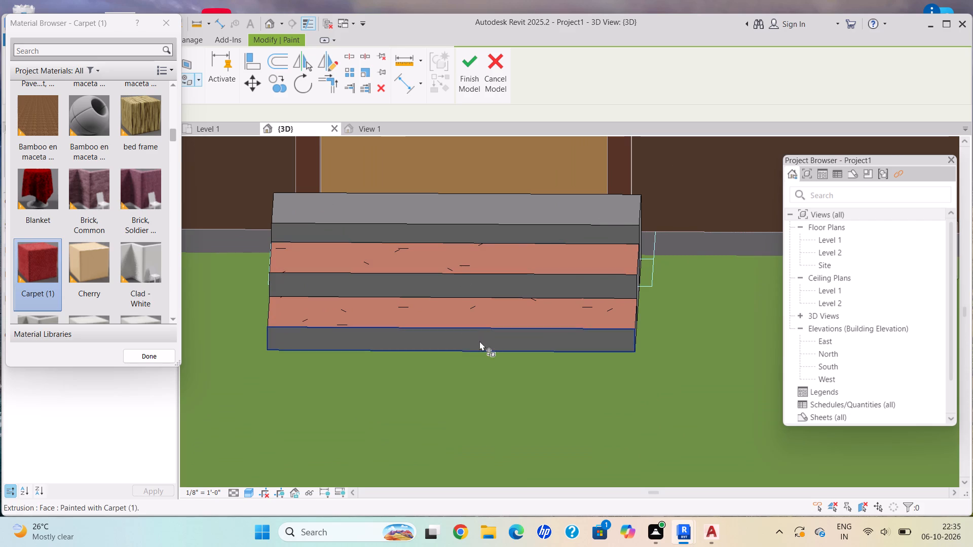
{"action": "left_click", "coordinate": [479, 341]}
{"action": "left_click", "coordinate": [476, 287]}
{"action": "scroll", "coordinate": [476, 278], "scroll_direction": "down", "scroll_amount": 3}
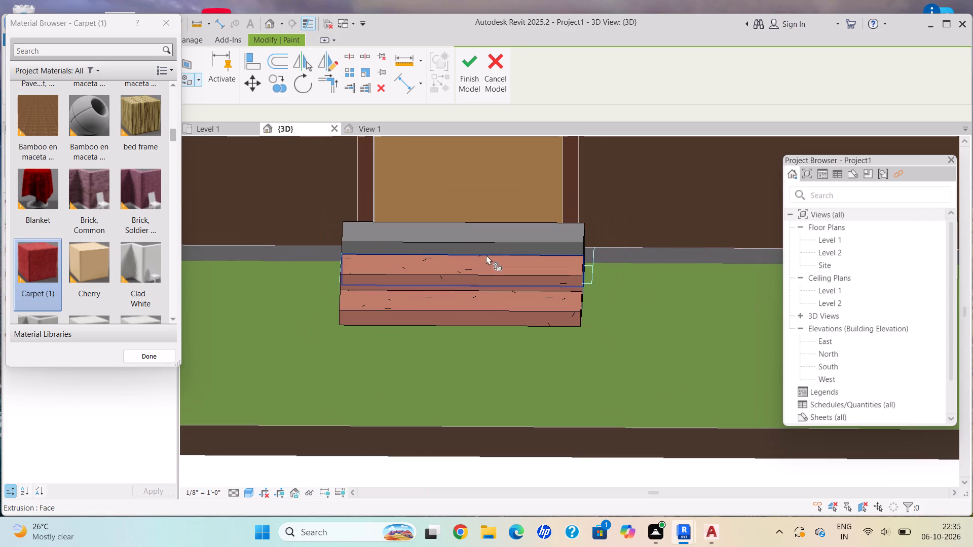
Paint the riser and tread of the top entrance step with Carpet (1).
{"action": "left_click", "coordinate": [486, 251]}
{"action": "scroll", "coordinate": [483, 245], "scroll_direction": "up", "scroll_amount": 5}
{"action": "scroll", "coordinate": [483, 256], "scroll_direction": "down", "scroll_amount": 1}
{"action": "scroll", "coordinate": [484, 256], "scroll_direction": "up", "scroll_amount": 2}
{"action": "left_click", "coordinate": [484, 242]}
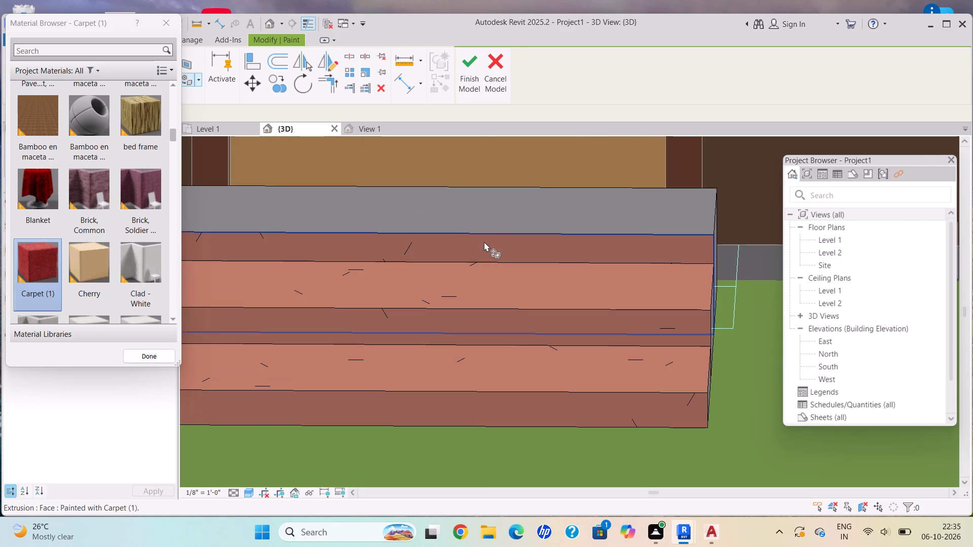
{"action": "left_click", "coordinate": [494, 219]}
{"action": "scroll", "coordinate": [518, 248], "scroll_direction": "down", "scroll_amount": 3}
{"action": "scroll", "coordinate": [529, 271], "scroll_direction": "up", "scroll_amount": 1}
{"action": "scroll", "coordinate": [533, 279], "scroll_direction": "down", "scroll_amount": 9}
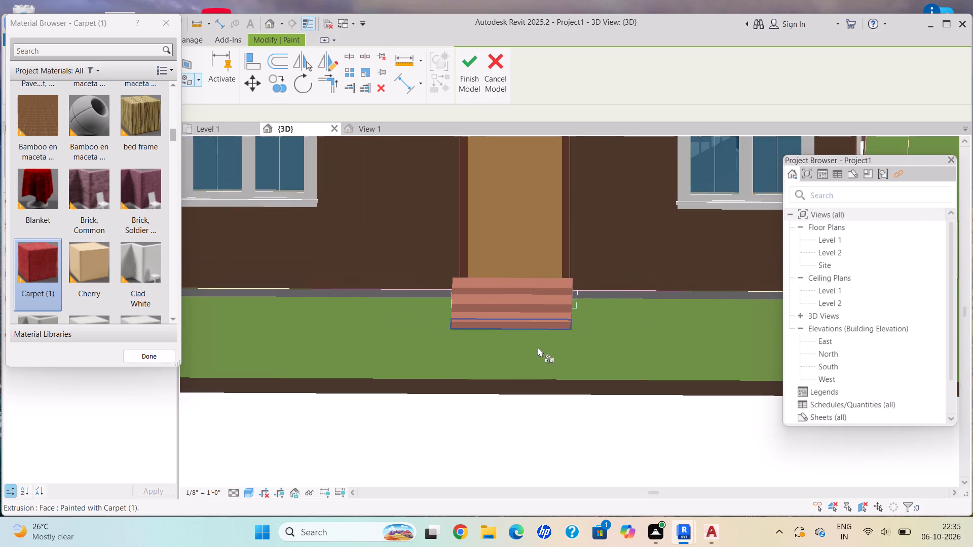
Paint the three side faces of the entrance steps facing the driveway with Carpet (1).
{"action": "scroll", "coordinate": [538, 347], "scroll_direction": "down", "scroll_amount": 2}
{"action": "middle_click_drag", "start_coordinate": [550, 340], "coordinate": [433, 318]}
{"action": "scroll", "coordinate": [237, 226], "scroll_direction": "up", "scroll_amount": 2}
{"action": "middle_click_drag", "start_coordinate": [245, 227], "coordinate": [389, 422]}
{"action": "scroll", "coordinate": [311, 354], "scroll_direction": "up", "scroll_amount": 2}
{"action": "scroll", "coordinate": [311, 354], "scroll_direction": "down", "scroll_amount": 1}
{"action": "scroll", "coordinate": [311, 354], "scroll_direction": "up", "scroll_amount": 8}
{"action": "left_click", "coordinate": [330, 400]}
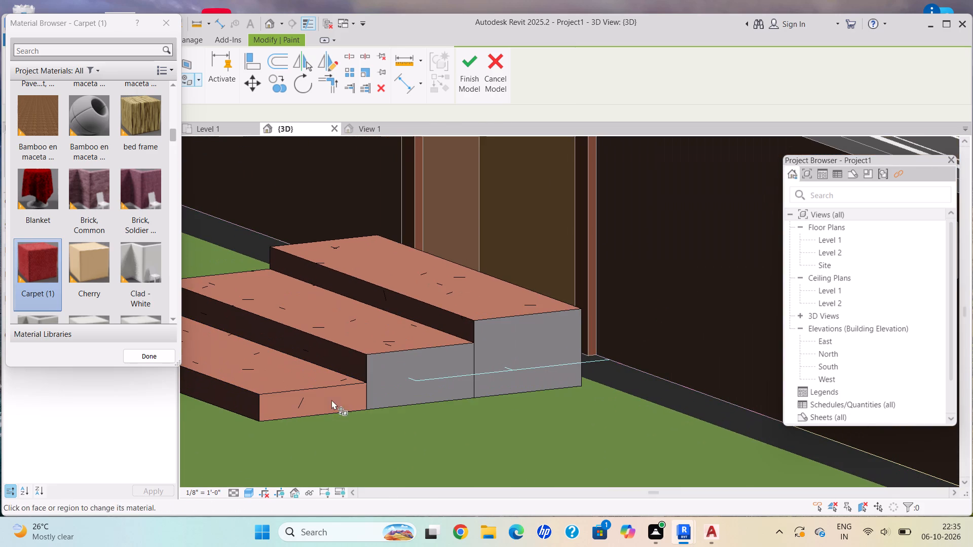
{"action": "left_click", "coordinate": [405, 383]}
{"action": "left_click", "coordinate": [524, 362]}
{"action": "scroll", "coordinate": [457, 359], "scroll_direction": "down", "scroll_amount": 1}
{"action": "scroll", "coordinate": [457, 359], "scroll_direction": "up", "scroll_amount": 1}
{"action": "scroll", "coordinate": [457, 359], "scroll_direction": "down", "scroll_amount": 4}
{"action": "scroll", "coordinate": [440, 371], "scroll_direction": "up", "scroll_amount": 1}
{"action": "scroll", "coordinate": [440, 371], "scroll_direction": "down", "scroll_amount": 1}
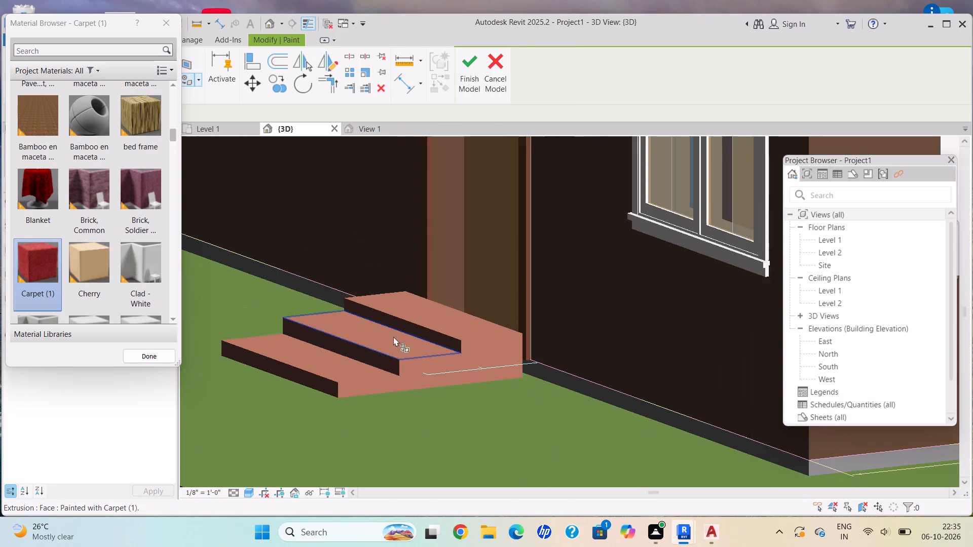
Paint the three side faces of the entrance steps facing the corner plant cluster with Carpet (1).
{"action": "middle_click_drag", "start_coordinate": [394, 339], "coordinate": [558, 351], "text": "shift"}
{"action": "middle_click_drag", "start_coordinate": [558, 343], "coordinate": [294, 275]}
{"action": "scroll", "coordinate": [558, 343], "scroll_direction": "down", "scroll_amount": 4}
{"action": "scroll", "coordinate": [451, 320], "scroll_direction": "down", "scroll_amount": 5}
{"action": "middle_click_drag", "start_coordinate": [453, 322], "coordinate": [164, 238]}
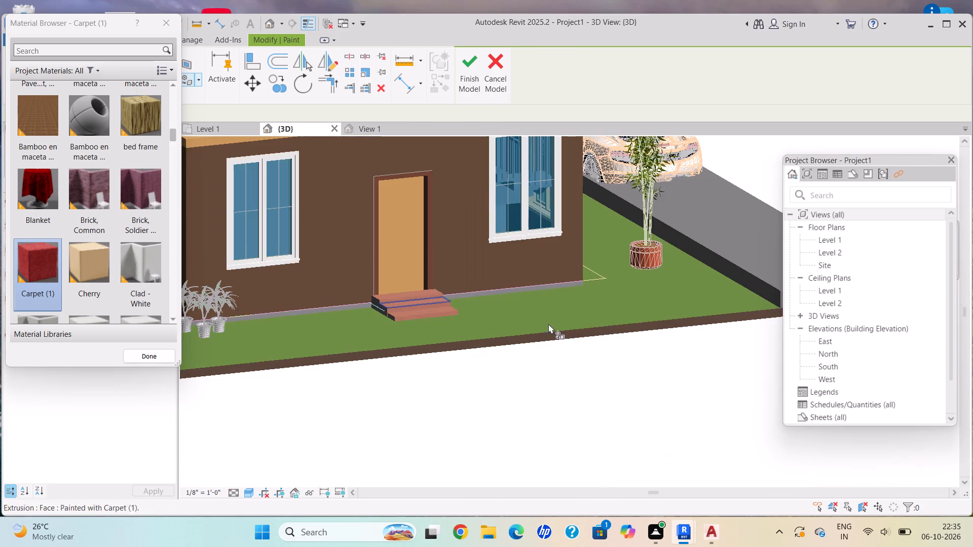
{"action": "scroll", "coordinate": [357, 309], "scroll_direction": "up", "scroll_amount": 10}
{"action": "scroll", "coordinate": [398, 322], "scroll_direction": "up", "scroll_amount": 8}
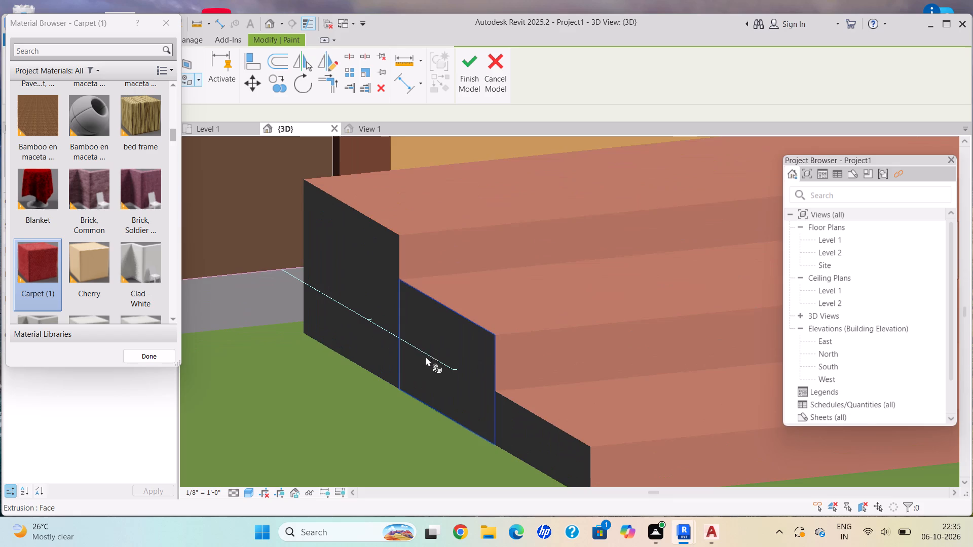
{"action": "left_click", "coordinate": [434, 358]}
{"action": "left_click", "coordinate": [533, 435]}
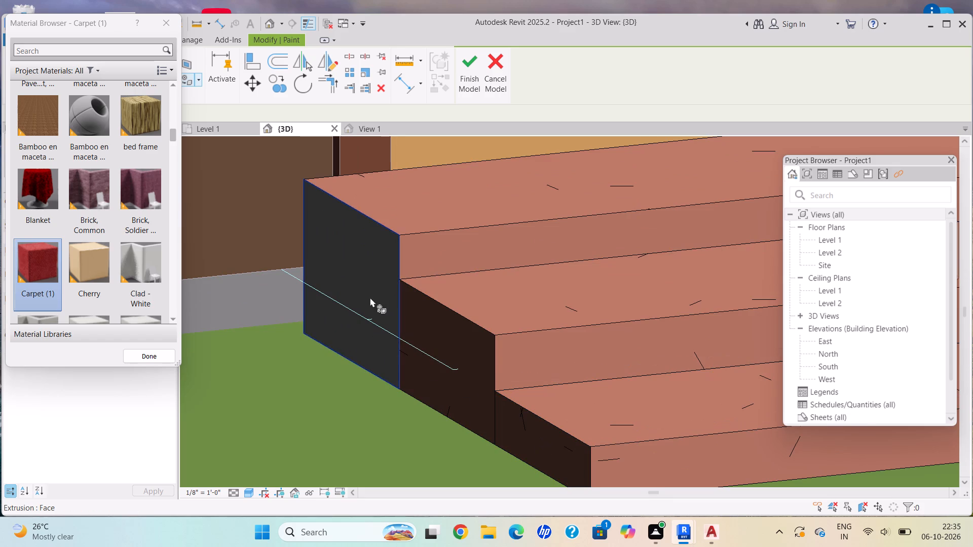
{"action": "left_click", "coordinate": [370, 297]}
{"action": "scroll", "coordinate": [410, 326], "scroll_direction": "down", "scroll_amount": 4}
{"action": "scroll", "coordinate": [453, 362], "scroll_direction": "down", "scroll_amount": 6}
{"action": "scroll", "coordinate": [471, 371], "scroll_direction": "up", "scroll_amount": 1}
{"action": "scroll", "coordinate": [473, 373], "scroll_direction": "down", "scroll_amount": 7}
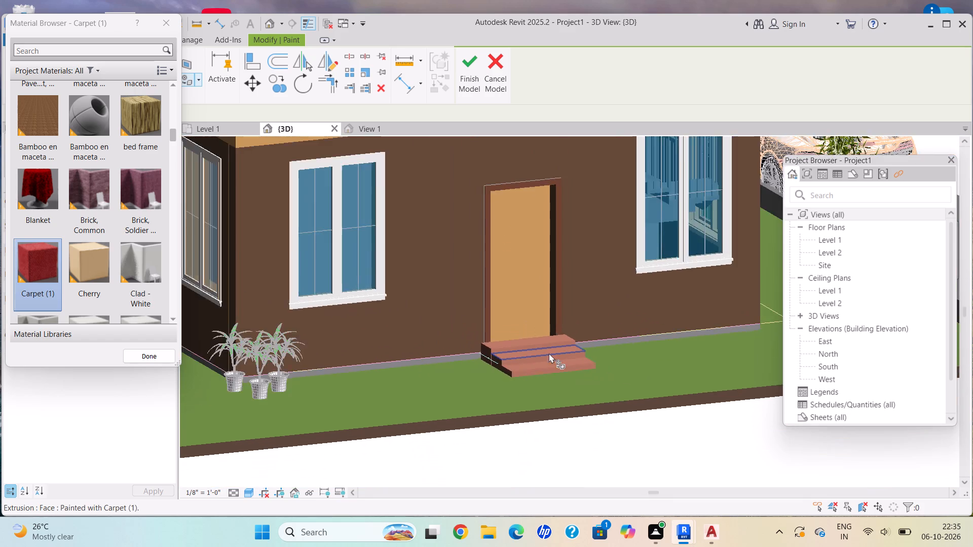
Paint the exposed edge of the Generic - 12" floor below the front wall with Carpet (1).
{"action": "scroll", "coordinate": [549, 353], "scroll_direction": "down", "scroll_amount": 2}
{"action": "middle_click_drag", "start_coordinate": [545, 341], "coordinate": [488, 366], "text": "shift"}
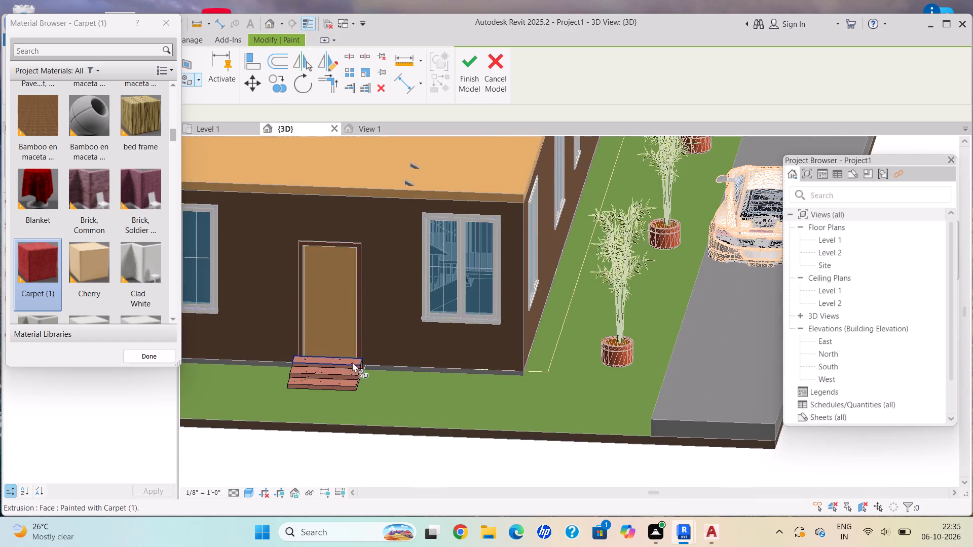
{"action": "scroll", "coordinate": [353, 363], "scroll_direction": "up", "scroll_amount": 6}
{"action": "scroll", "coordinate": [381, 403], "scroll_direction": "up", "scroll_amount": 4}
{"action": "scroll", "coordinate": [379, 392], "scroll_direction": "down", "scroll_amount": 8}
{"action": "scroll", "coordinate": [529, 379], "scroll_direction": "up", "scroll_amount": 1}
{"action": "scroll", "coordinate": [530, 378], "scroll_direction": "down", "scroll_amount": 1}
{"action": "scroll", "coordinate": [530, 378], "scroll_direction": "up", "scroll_amount": 6}
{"action": "scroll", "coordinate": [604, 385], "scroll_direction": "down", "scroll_amount": 2}
{"action": "scroll", "coordinate": [606, 384], "scroll_direction": "up", "scroll_amount": 2}
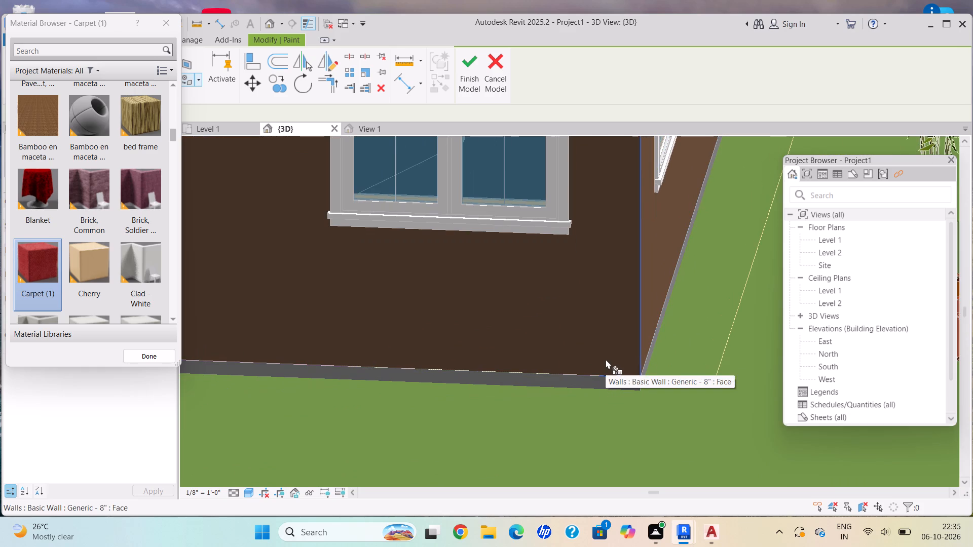
{"action": "scroll", "coordinate": [620, 377], "scroll_direction": "up", "scroll_amount": 4}
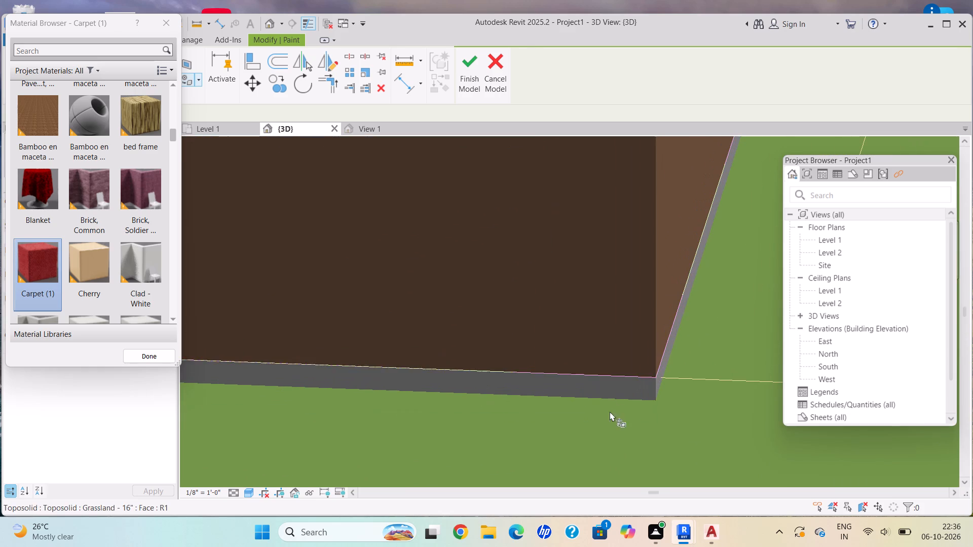
{"action": "left_click", "coordinate": [625, 389]}
{"action": "scroll", "coordinate": [625, 390], "scroll_direction": "up", "scroll_amount": 1}
{"action": "scroll", "coordinate": [625, 390], "scroll_direction": "down", "scroll_amount": 4}
{"action": "scroll", "coordinate": [619, 410], "scroll_direction": "up", "scroll_amount": 1}
{"action": "scroll", "coordinate": [619, 412], "scroll_direction": "down", "scroll_amount": 7}
Paint the exposed floor edge along the driveway side of the house with Carpet (1).
{"action": "middle_click_drag", "start_coordinate": [634, 407], "coordinate": [605, 391], "text": "shift"}
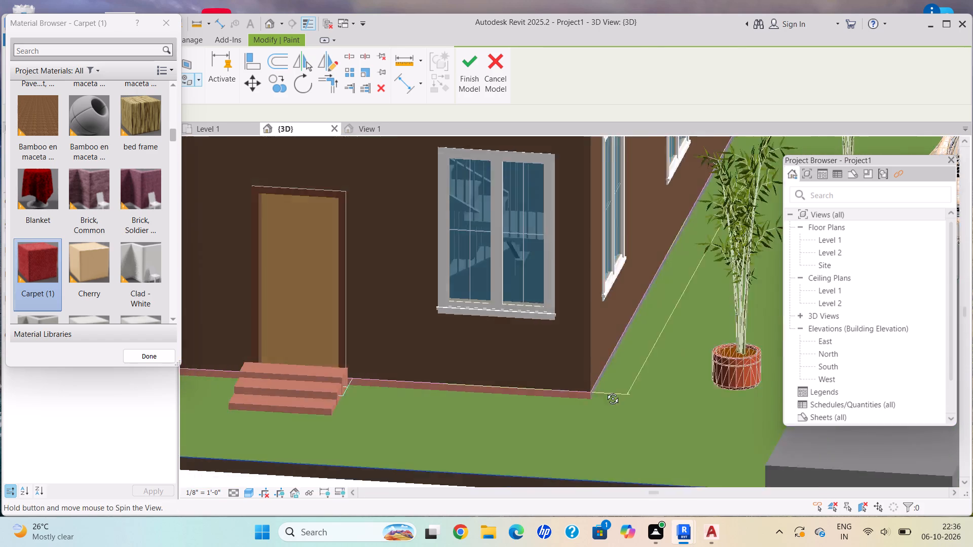
{"action": "middle_click_drag", "start_coordinate": [605, 391], "coordinate": [552, 386], "text": "shift"}
{"action": "middle_click_drag", "start_coordinate": [413, 234], "coordinate": [414, 314]}
{"action": "scroll", "coordinate": [279, 414], "scroll_direction": "up", "scroll_amount": 8}
{"action": "scroll", "coordinate": [279, 375], "scroll_direction": "down", "scroll_amount": 1}
{"action": "scroll", "coordinate": [279, 375], "scroll_direction": "up", "scroll_amount": 1}
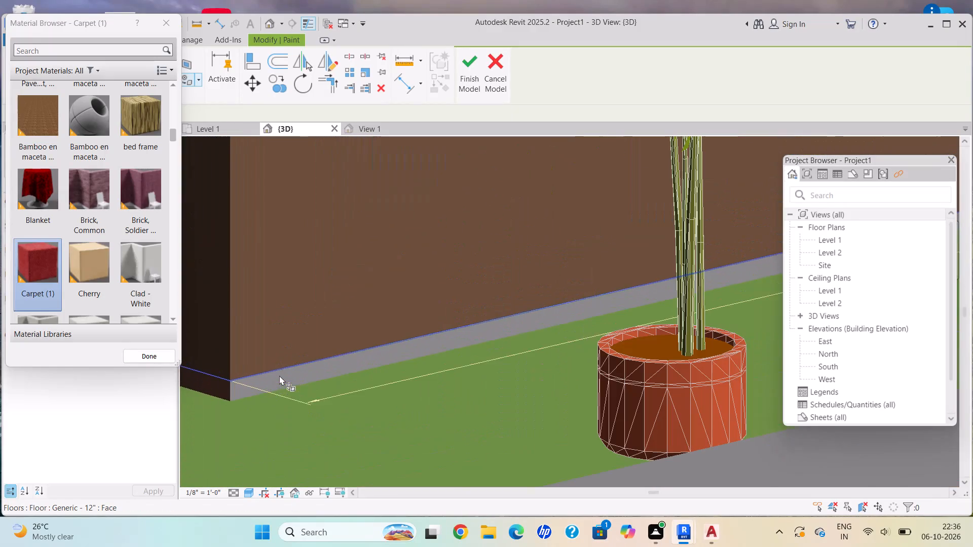
{"action": "left_click", "coordinate": [283, 381]}
{"action": "scroll", "coordinate": [315, 382], "scroll_direction": "down", "scroll_amount": 12}
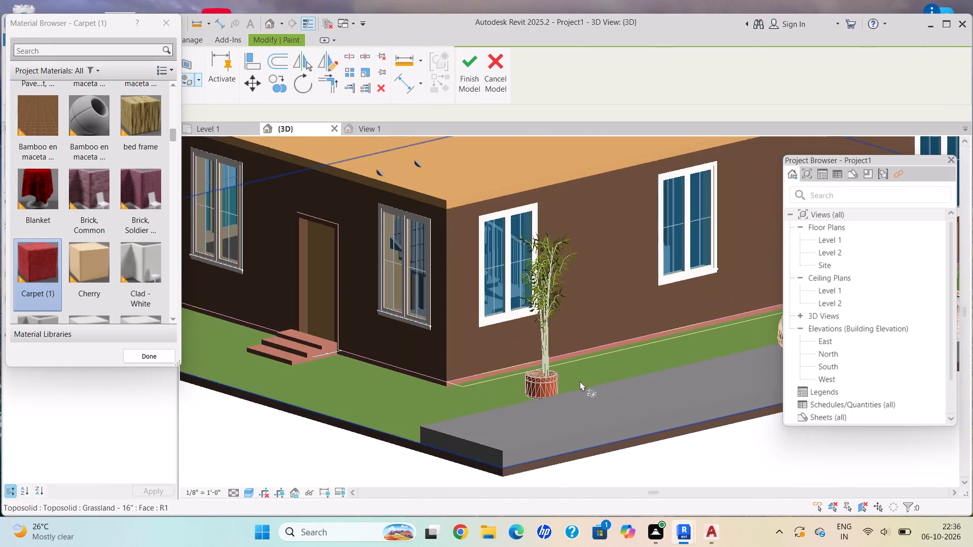
Paint the exposed floor edge below the windowless rear wall with Carpet (1).
{"action": "scroll", "coordinate": [580, 381], "scroll_direction": "down", "scroll_amount": 6}
{"action": "middle_click_drag", "start_coordinate": [572, 353], "coordinate": [407, 354]}
{"action": "middle_click_drag", "start_coordinate": [522, 343], "coordinate": [501, 355], "text": "shift"}
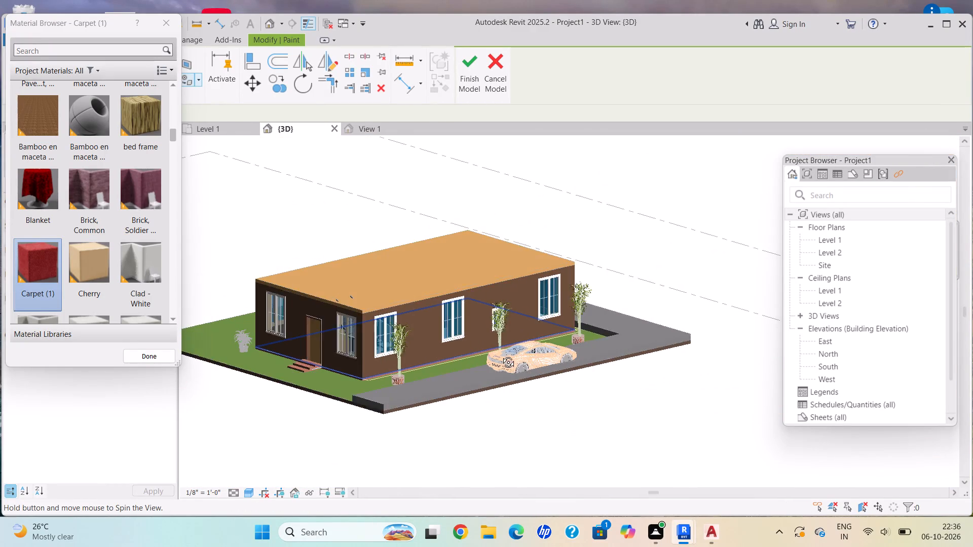
{"action": "middle_click_drag", "start_coordinate": [501, 355], "coordinate": [360, 373], "text": "shift"}
{"action": "scroll", "coordinate": [594, 400], "scroll_direction": "up", "scroll_amount": 2}
{"action": "scroll", "coordinate": [599, 393], "scroll_direction": "down", "scroll_amount": 1}
{"action": "scroll", "coordinate": [600, 390], "scroll_direction": "up", "scroll_amount": 1}
{"action": "scroll", "coordinate": [601, 388], "scroll_direction": "down", "scroll_amount": 1}
{"action": "scroll", "coordinate": [601, 387], "scroll_direction": "up", "scroll_amount": 3}
{"action": "middle_click_drag", "start_coordinate": [566, 349], "coordinate": [566, 387], "text": "shift"}
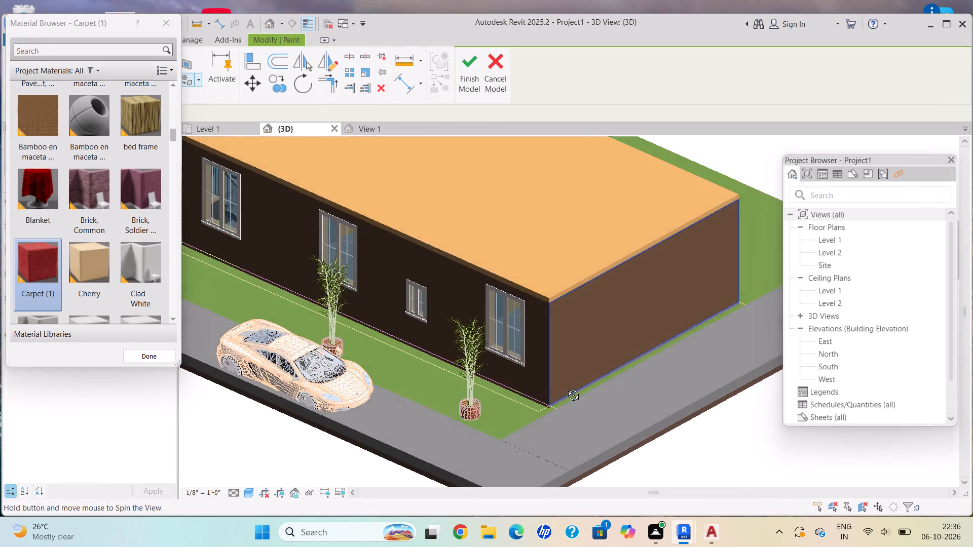
{"action": "middle_click_drag", "start_coordinate": [566, 387], "coordinate": [570, 427], "text": "shift"}
{"action": "scroll", "coordinate": [575, 405], "scroll_direction": "up", "scroll_amount": 9}
{"action": "scroll", "coordinate": [557, 410], "scroll_direction": "down", "scroll_amount": 1}
{"action": "scroll", "coordinate": [555, 410], "scroll_direction": "up", "scroll_amount": 2}
{"action": "scroll", "coordinate": [543, 439], "scroll_direction": "down", "scroll_amount": 1}
{"action": "scroll", "coordinate": [543, 439], "scroll_direction": "up", "scroll_amount": 8}
{"action": "scroll", "coordinate": [543, 439], "scroll_direction": "down", "scroll_amount": 1}
{"action": "scroll", "coordinate": [543, 439], "scroll_direction": "up", "scroll_amount": 2}
{"action": "left_click", "coordinate": [531, 425]}
{"action": "scroll", "coordinate": [530, 422], "scroll_direction": "down", "scroll_amount": 12}
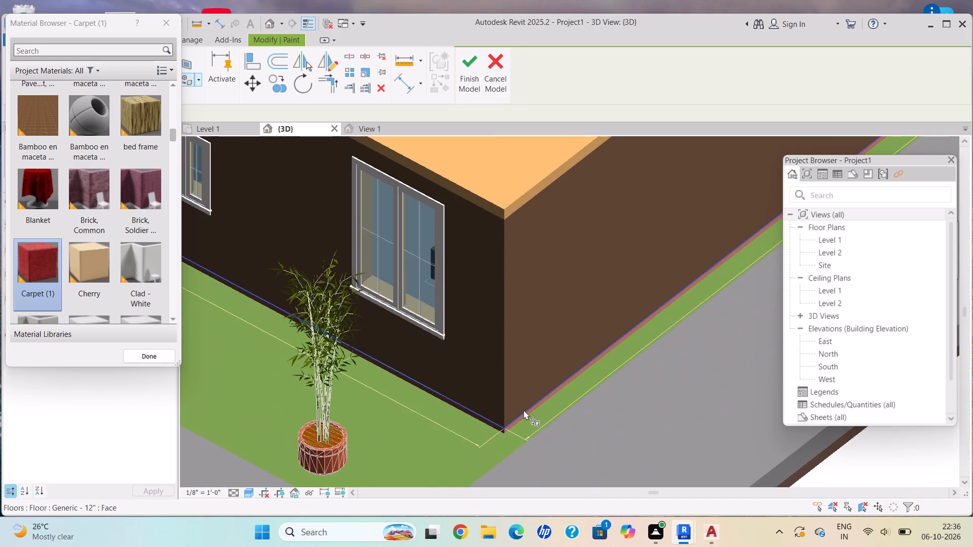
Paint the exposed floor edge along the long windowed wall opposite the driveway with Carpet (1).
{"action": "middle_click_drag", "start_coordinate": [527, 407], "coordinate": [367, 394]}
{"action": "middle_click_drag", "start_coordinate": [507, 381], "coordinate": [433, 357], "text": "shift"}
{"action": "middle_click_drag", "start_coordinate": [630, 403], "coordinate": [623, 395], "text": "shift"}
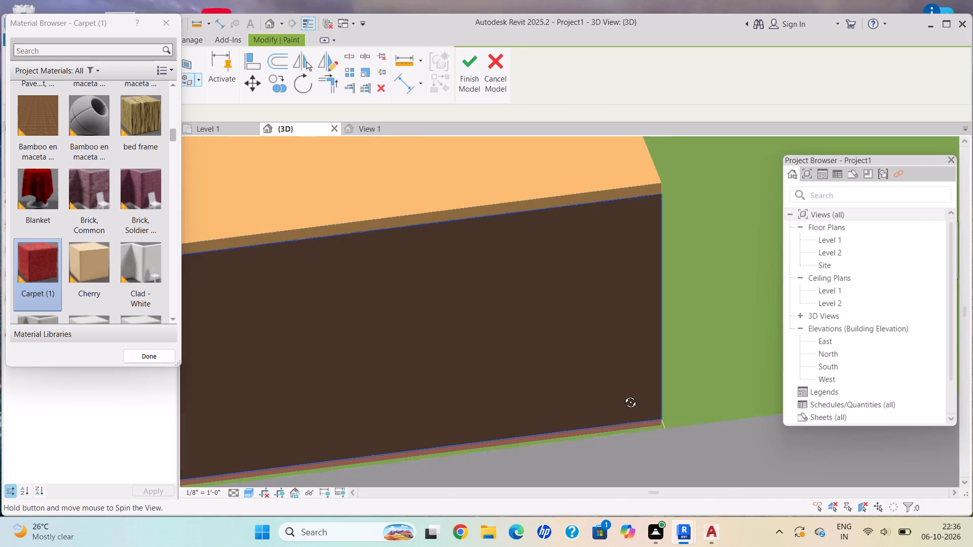
{"action": "middle_click_drag", "start_coordinate": [623, 395], "coordinate": [472, 339], "text": "shift"}
{"action": "middle_click_drag", "start_coordinate": [452, 330], "coordinate": [542, 363]}
{"action": "scroll", "coordinate": [538, 398], "scroll_direction": "up", "scroll_amount": 1}
{"action": "scroll", "coordinate": [539, 395], "scroll_direction": "down", "scroll_amount": 1}
{"action": "scroll", "coordinate": [540, 391], "scroll_direction": "up", "scroll_amount": 7}
{"action": "scroll", "coordinate": [569, 405], "scroll_direction": "down", "scroll_amount": 1}
{"action": "scroll", "coordinate": [570, 404], "scroll_direction": "up", "scroll_amount": 1}
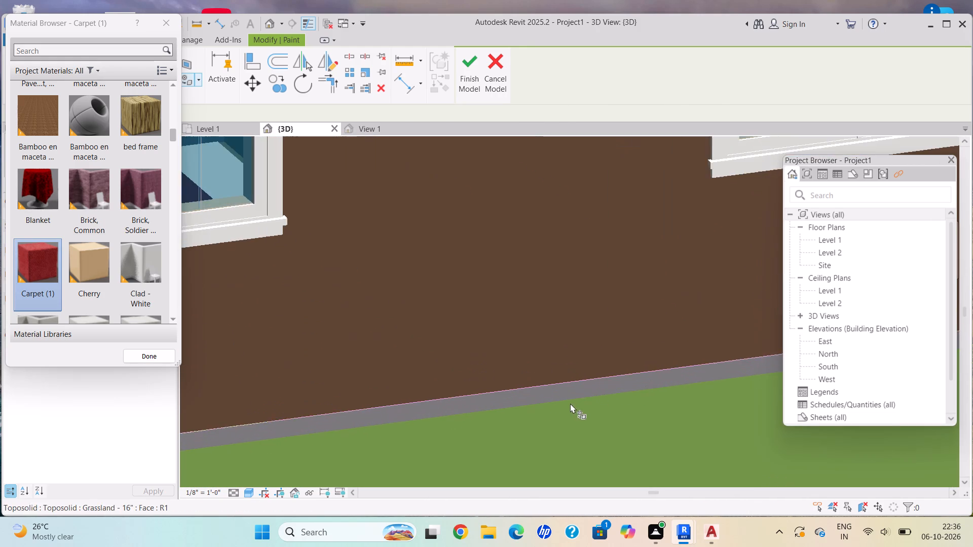
{"action": "scroll", "coordinate": [577, 388], "scroll_direction": "up", "scroll_amount": 5}
{"action": "left_click", "coordinate": [577, 388]}
{"action": "scroll", "coordinate": [577, 388], "scroll_direction": "down", "scroll_amount": 2}
{"action": "scroll", "coordinate": [577, 388], "scroll_direction": "up", "scroll_amount": 1}
{"action": "scroll", "coordinate": [577, 388], "scroll_direction": "down", "scroll_amount": 2}
{"action": "scroll", "coordinate": [577, 388], "scroll_direction": "up", "scroll_amount": 1}
{"action": "scroll", "coordinate": [577, 388], "scroll_direction": "down", "scroll_amount": 2}
{"action": "scroll", "coordinate": [548, 391], "scroll_direction": "up", "scroll_amount": 1}
{"action": "scroll", "coordinate": [548, 393], "scroll_direction": "down", "scroll_amount": 2}
{"action": "scroll", "coordinate": [548, 393], "scroll_direction": "up", "scroll_amount": 1}
{"action": "scroll", "coordinate": [537, 379], "scroll_direction": "down", "scroll_amount": 5}
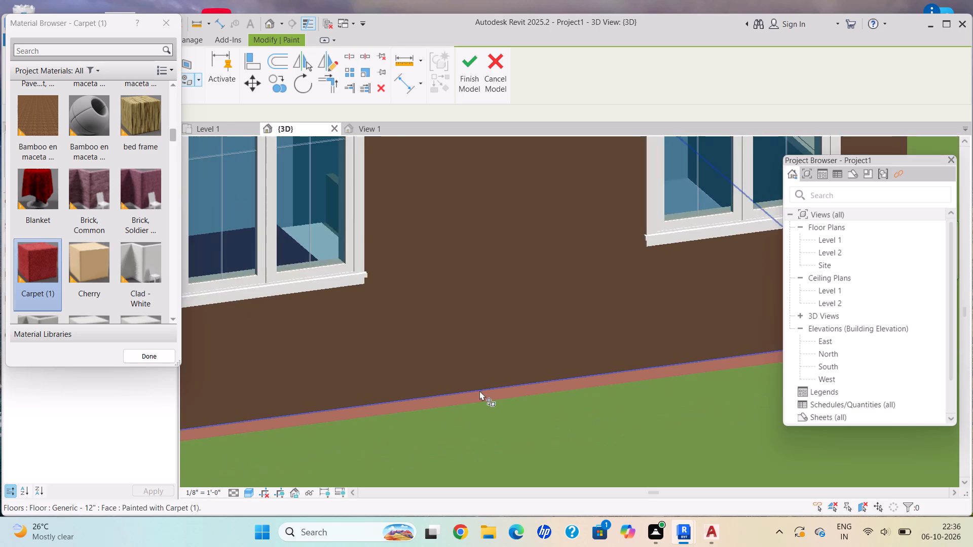
{"action": "scroll", "coordinate": [479, 390], "scroll_direction": "down", "scroll_amount": 16}
{"action": "middle_click_drag", "start_coordinate": [391, 371], "coordinate": [420, 407], "text": "shift"}
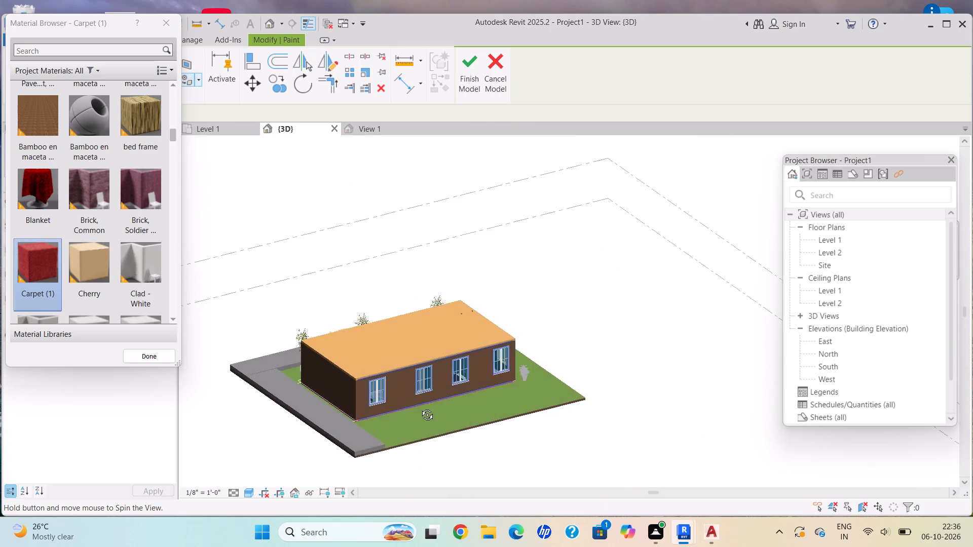
Examine the painted plinth edges around the house and the steps at the front door.
{"action": "middle_click_drag", "start_coordinate": [420, 407], "coordinate": [490, 470], "text": "shift"}
{"action": "scroll", "coordinate": [445, 419], "scroll_direction": "up", "scroll_amount": 5}
{"action": "scroll", "coordinate": [446, 419], "scroll_direction": "down", "scroll_amount": 1}
{"action": "scroll", "coordinate": [491, 459], "scroll_direction": "up", "scroll_amount": 5}
{"action": "scroll", "coordinate": [594, 386], "scroll_direction": "down", "scroll_amount": 1}
{"action": "middle_click_drag", "start_coordinate": [594, 386], "coordinate": [433, 346], "text": "shift"}
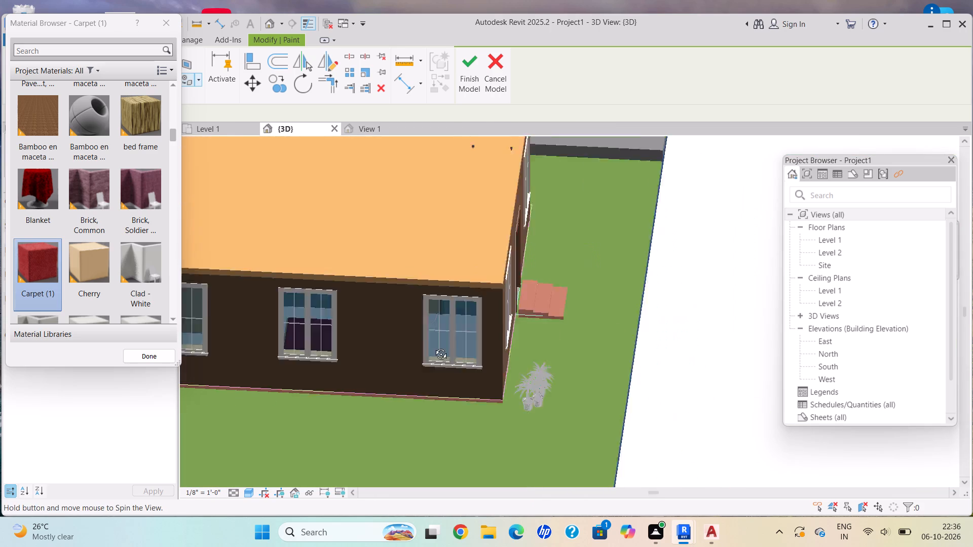
{"action": "middle_click_drag", "start_coordinate": [433, 346], "coordinate": [428, 346], "text": "shift"}
{"action": "scroll", "coordinate": [428, 347], "scroll_direction": "down", "scroll_amount": 4}
{"action": "middle_click_drag", "start_coordinate": [539, 356], "coordinate": [378, 340], "text": "shift"}
{"action": "scroll", "coordinate": [407, 327], "scroll_direction": "down", "scroll_amount": 2}
{"action": "middle_click_drag", "start_coordinate": [423, 335], "coordinate": [513, 379]}
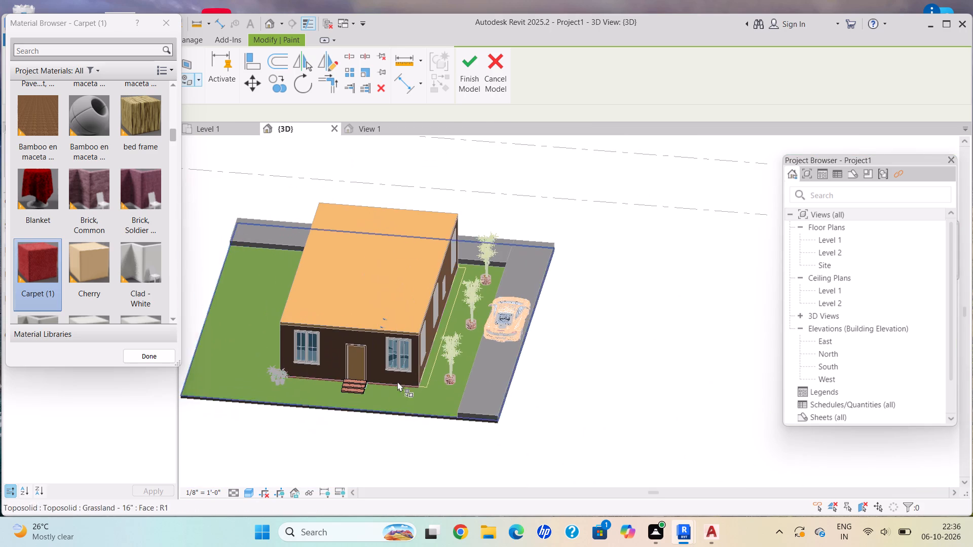
{"action": "scroll", "coordinate": [323, 386], "scroll_direction": "up", "scroll_amount": 2}
{"action": "scroll", "coordinate": [355, 394], "scroll_direction": "down", "scroll_amount": 1}
{"action": "scroll", "coordinate": [364, 394], "scroll_direction": "up", "scroll_amount": 1}
{"action": "scroll", "coordinate": [383, 395], "scroll_direction": "down", "scroll_amount": 1}
{"action": "scroll", "coordinate": [388, 395], "scroll_direction": "up", "scroll_amount": 5}
{"action": "scroll", "coordinate": [393, 394], "scroll_direction": "down", "scroll_amount": 1}
{"action": "scroll", "coordinate": [393, 394], "scroll_direction": "up", "scroll_amount": 1}
{"action": "scroll", "coordinate": [390, 385], "scroll_direction": "down", "scroll_amount": 1}
{"action": "scroll", "coordinate": [389, 383], "scroll_direction": "up", "scroll_amount": 3}
{"action": "scroll", "coordinate": [383, 366], "scroll_direction": "up", "scroll_amount": 1, "text": "shift"}
{"action": "middle_click_drag", "start_coordinate": [383, 366], "coordinate": [404, 317], "text": "shift"}
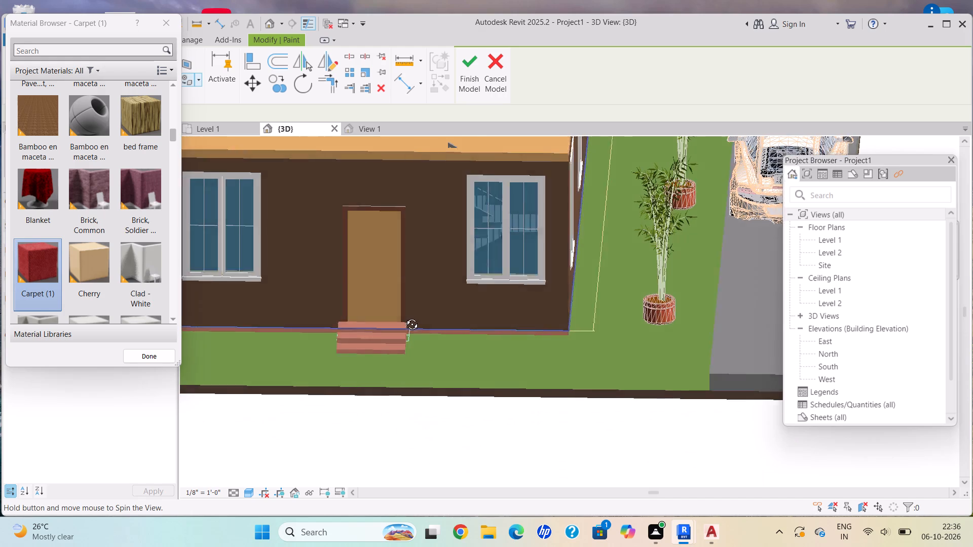
{"action": "middle_click_drag", "start_coordinate": [404, 317], "coordinate": [405, 316], "text": "shift"}
{"action": "scroll", "coordinate": [407, 316], "scroll_direction": "down", "scroll_amount": 9}
{"action": "middle_click_drag", "start_coordinate": [411, 323], "coordinate": [408, 352]}
{"action": "scroll", "coordinate": [406, 352], "scroll_direction": "up", "scroll_amount": 6}
{"action": "scroll", "coordinate": [464, 321], "scroll_direction": "down", "scroll_amount": 1}
{"action": "scroll", "coordinate": [466, 322], "scroll_direction": "up", "scroll_amount": 2}
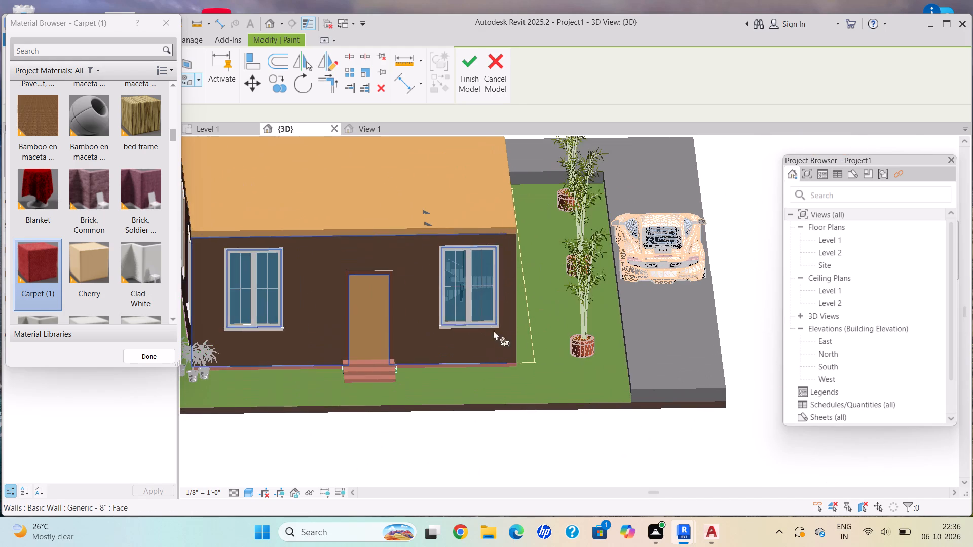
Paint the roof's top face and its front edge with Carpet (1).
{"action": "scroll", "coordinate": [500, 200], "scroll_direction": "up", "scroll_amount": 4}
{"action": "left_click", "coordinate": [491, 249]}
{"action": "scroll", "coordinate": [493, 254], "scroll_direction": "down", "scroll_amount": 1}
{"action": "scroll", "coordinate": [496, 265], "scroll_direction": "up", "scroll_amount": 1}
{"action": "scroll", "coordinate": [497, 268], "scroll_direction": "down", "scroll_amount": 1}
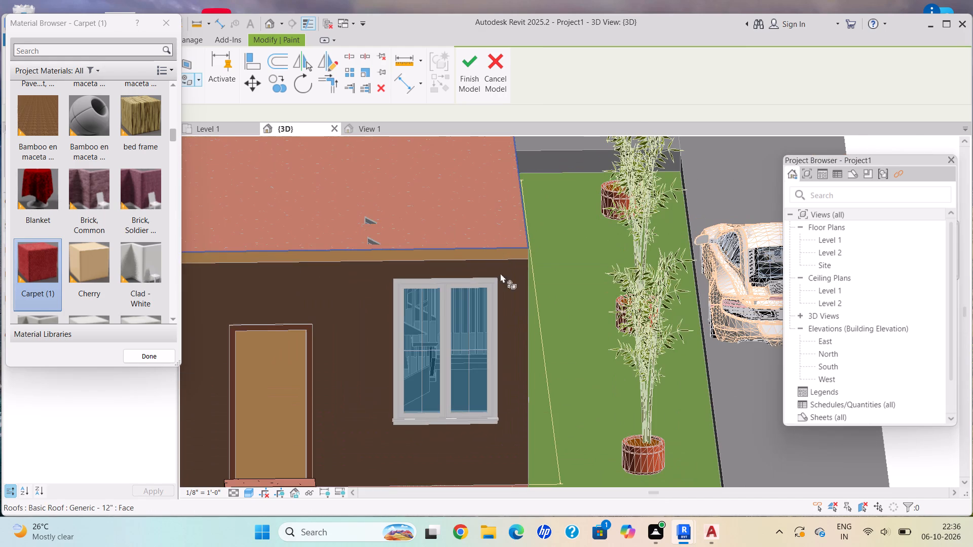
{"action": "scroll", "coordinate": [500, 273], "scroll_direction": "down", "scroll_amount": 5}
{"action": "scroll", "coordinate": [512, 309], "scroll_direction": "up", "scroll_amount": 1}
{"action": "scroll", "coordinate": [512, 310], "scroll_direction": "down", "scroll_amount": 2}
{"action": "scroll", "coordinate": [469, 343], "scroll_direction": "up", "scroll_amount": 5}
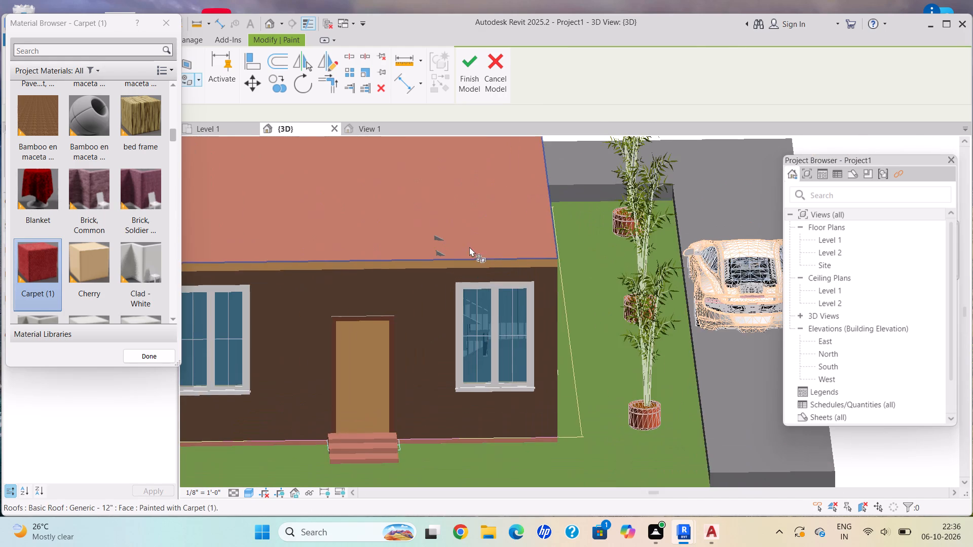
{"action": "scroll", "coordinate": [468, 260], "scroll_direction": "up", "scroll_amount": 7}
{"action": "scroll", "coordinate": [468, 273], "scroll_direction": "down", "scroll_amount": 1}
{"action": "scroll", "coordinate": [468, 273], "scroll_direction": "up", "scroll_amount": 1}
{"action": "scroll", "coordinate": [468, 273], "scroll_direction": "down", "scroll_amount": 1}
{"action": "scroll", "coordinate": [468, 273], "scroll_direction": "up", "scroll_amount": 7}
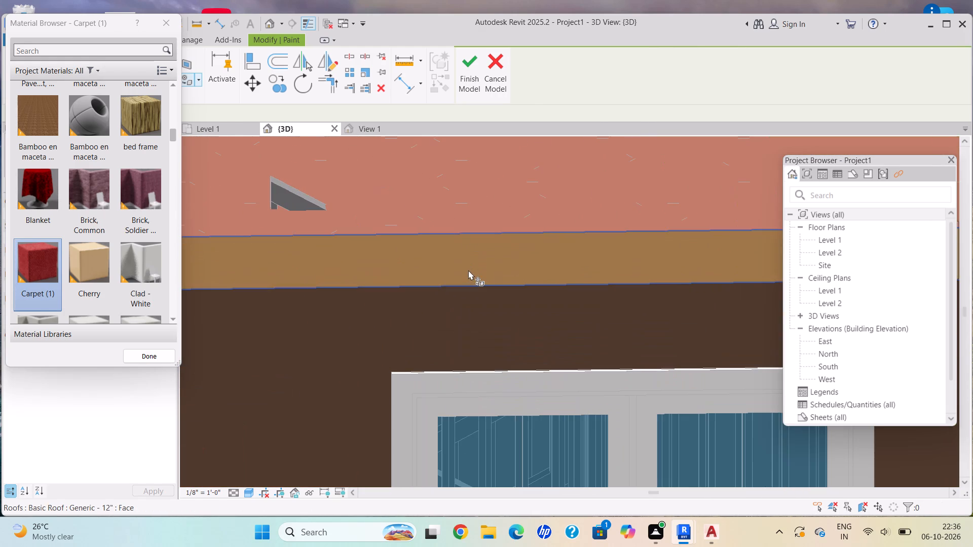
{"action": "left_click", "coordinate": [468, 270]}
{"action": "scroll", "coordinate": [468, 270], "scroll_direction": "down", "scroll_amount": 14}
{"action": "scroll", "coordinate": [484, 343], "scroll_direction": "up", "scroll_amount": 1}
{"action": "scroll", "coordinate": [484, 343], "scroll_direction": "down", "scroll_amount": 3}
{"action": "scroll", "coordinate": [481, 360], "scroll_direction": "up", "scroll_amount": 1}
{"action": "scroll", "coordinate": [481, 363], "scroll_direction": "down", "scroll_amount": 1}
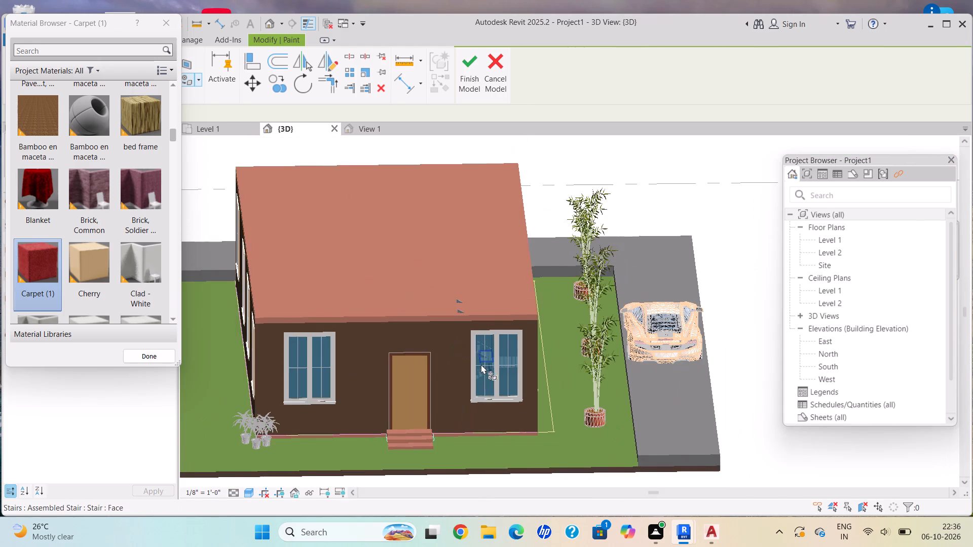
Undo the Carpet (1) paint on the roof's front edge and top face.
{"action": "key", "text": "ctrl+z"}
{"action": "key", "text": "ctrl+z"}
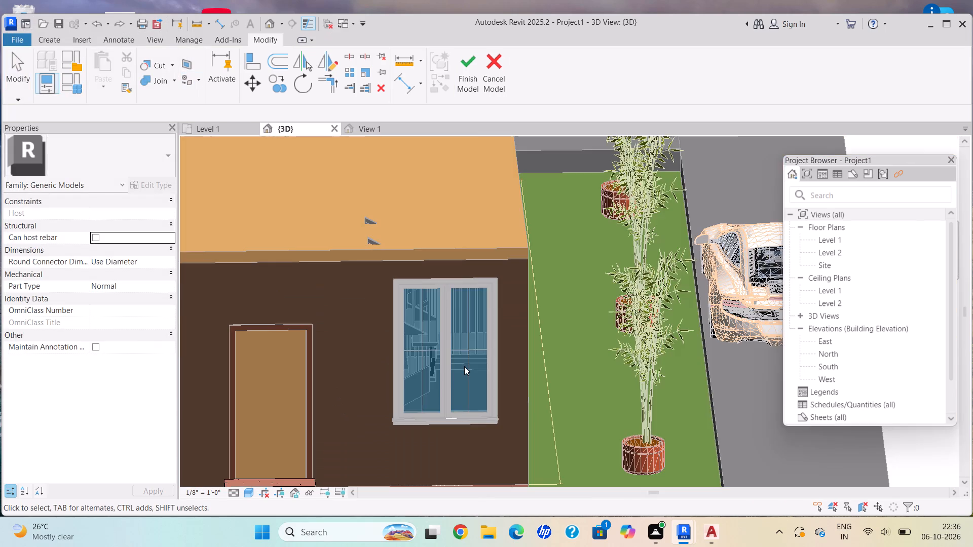
Paint the riser and tread of the bottom step at the front door with Cherry.
{"action": "scroll", "coordinate": [464, 366], "scroll_direction": "down", "scroll_amount": 10}
{"action": "middle_click_drag", "start_coordinate": [428, 375], "coordinate": [411, 329], "text": "shift"}
{"action": "scroll", "coordinate": [413, 359], "scroll_direction": "up", "scroll_amount": 8}
{"action": "scroll", "coordinate": [501, 397], "scroll_direction": "up", "scroll_amount": 4}
{"action": "scroll", "coordinate": [524, 430], "scroll_direction": "down", "scroll_amount": 4}
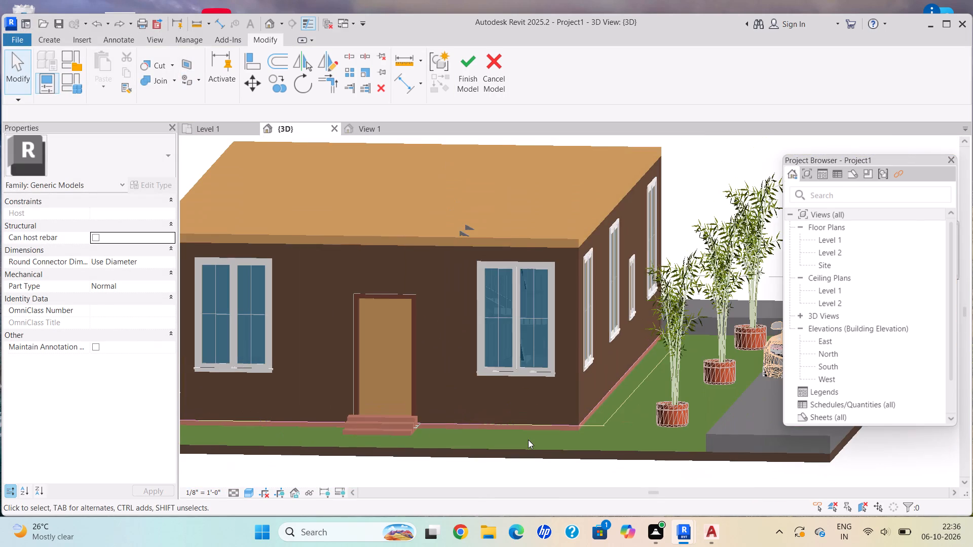
{"action": "scroll", "coordinate": [400, 429], "scroll_direction": "up", "scroll_amount": 2}
{"action": "scroll", "coordinate": [400, 429], "scroll_direction": "down", "scroll_amount": 1}
{"action": "scroll", "coordinate": [400, 429], "scroll_direction": "up", "scroll_amount": 4}
{"action": "key", "text": "Escape"}
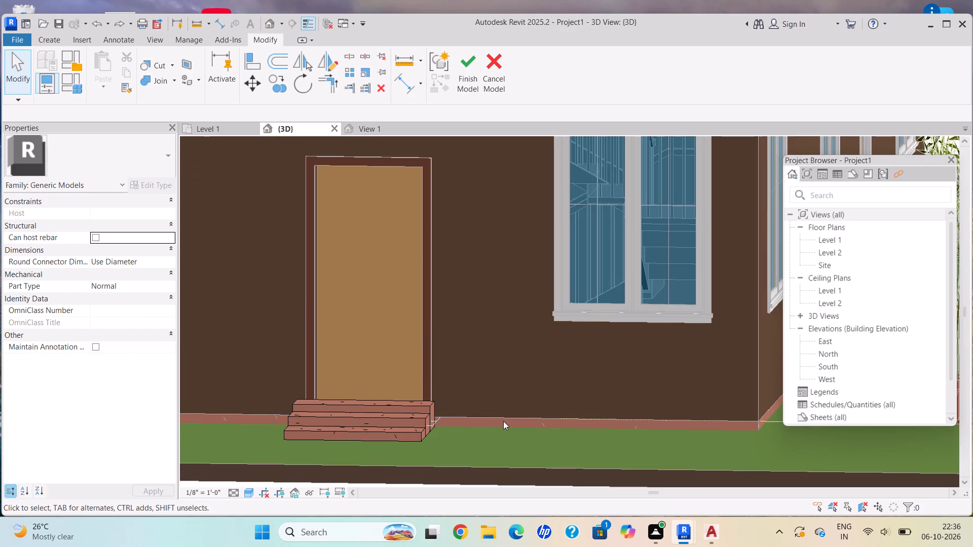
{"action": "left_click", "coordinate": [194, 79]}
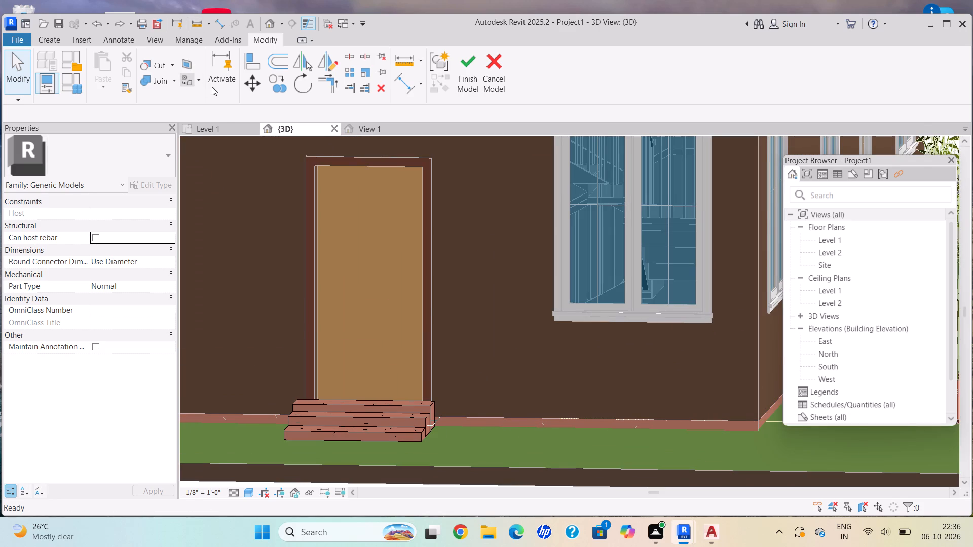
{"action": "left_click", "coordinate": [198, 77]}
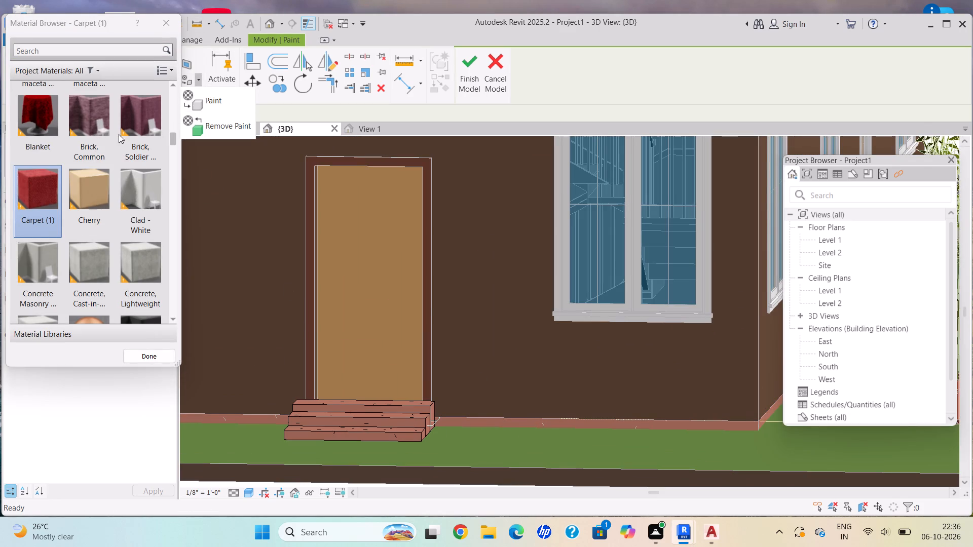
{"action": "left_click", "coordinate": [99, 181]}
{"action": "scroll", "coordinate": [407, 472], "scroll_direction": "up", "scroll_amount": 5}
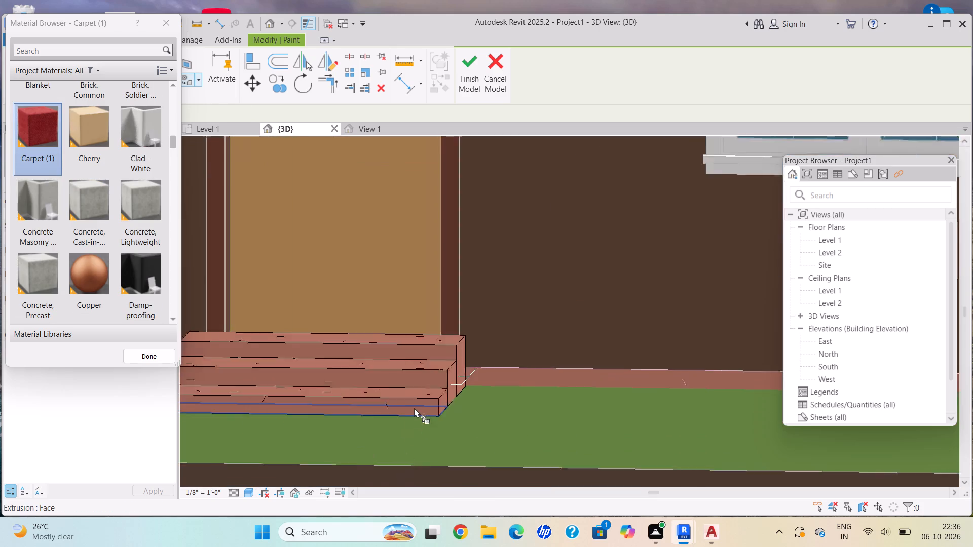
{"action": "scroll", "coordinate": [413, 409], "scroll_direction": "up", "scroll_amount": 3}
{"action": "left_click", "coordinate": [416, 403]}
{"action": "double_click", "coordinate": [424, 402]}
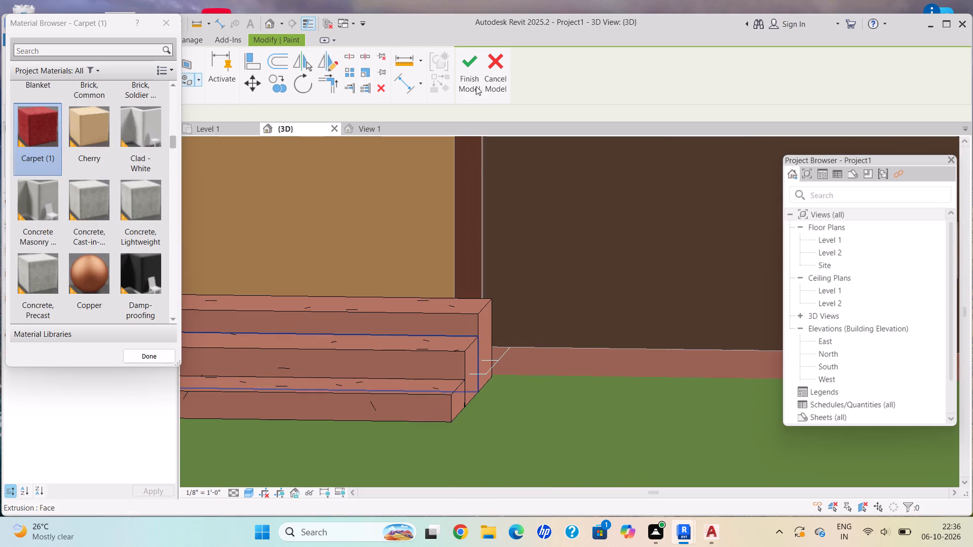
{"action": "left_click", "coordinate": [360, 405]}
{"action": "scroll", "coordinate": [369, 408], "scroll_direction": "up", "scroll_amount": 4}
{"action": "scroll", "coordinate": [372, 408], "scroll_direction": "down", "scroll_amount": 1}
{"action": "scroll", "coordinate": [373, 409], "scroll_direction": "up", "scroll_amount": 3}
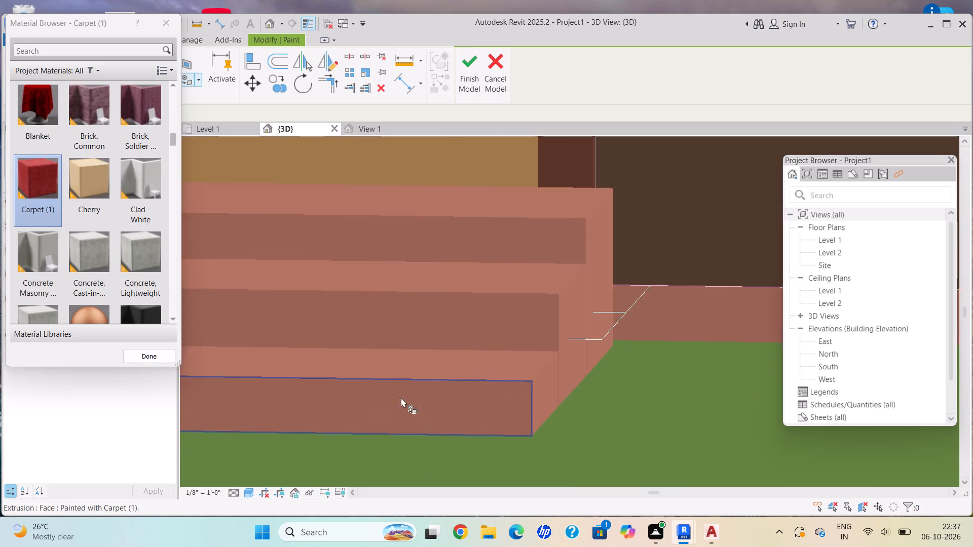
{"action": "scroll", "coordinate": [401, 398], "scroll_direction": "up", "scroll_amount": 2}
{"action": "scroll", "coordinate": [424, 399], "scroll_direction": "down", "scroll_amount": 1}
{"action": "scroll", "coordinate": [424, 399], "scroll_direction": "up", "scroll_amount": 1}
{"action": "left_click", "coordinate": [424, 392]}
{"action": "left_click", "coordinate": [427, 393]}
{"action": "left_click", "coordinate": [109, 178]}
{"action": "left_click", "coordinate": [104, 178]}
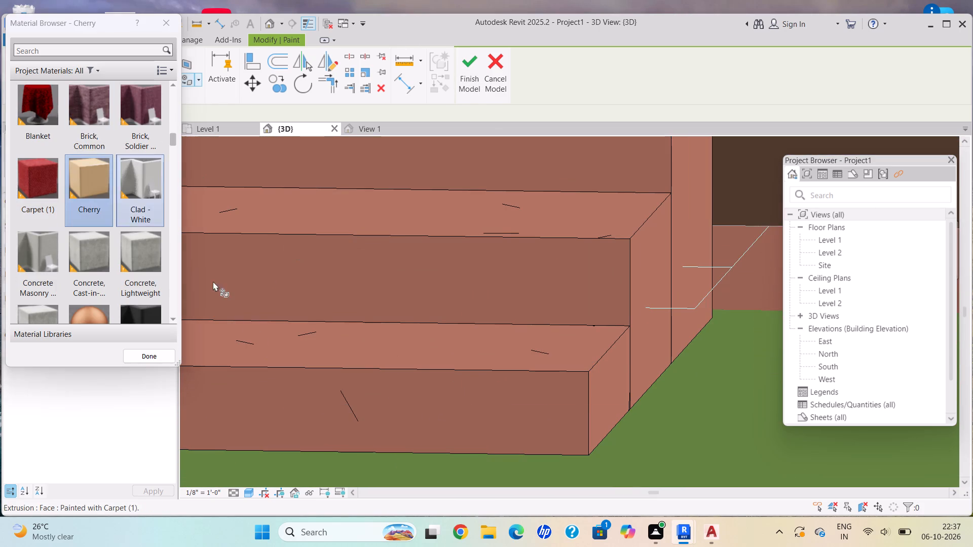
{"action": "left_click", "coordinate": [337, 415]}
{"action": "left_click", "coordinate": [393, 354]}
Paint the risers and treads of the middle and top steps at the front door with Cherry.
{"action": "scroll", "coordinate": [448, 305], "scroll_direction": "down", "scroll_amount": 3}
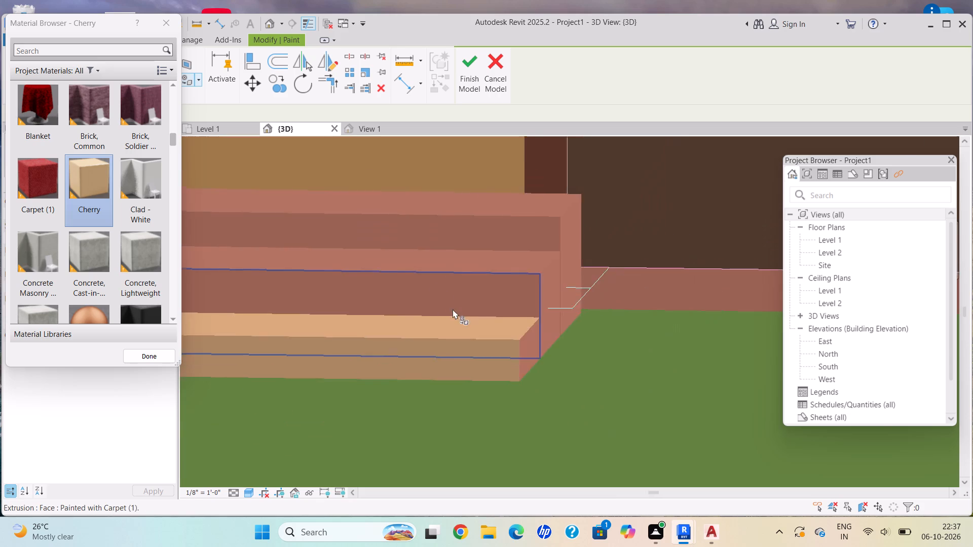
{"action": "scroll", "coordinate": [453, 309], "scroll_direction": "down", "scroll_amount": 4}
{"action": "scroll", "coordinate": [431, 284], "scroll_direction": "up", "scroll_amount": 1}
{"action": "scroll", "coordinate": [431, 285], "scroll_direction": "down", "scroll_amount": 2}
{"action": "middle_click_drag", "start_coordinate": [410, 278], "coordinate": [419, 337], "text": "shift"}
{"action": "scroll", "coordinate": [434, 332], "scroll_direction": "down", "scroll_amount": 5}
{"action": "middle_click_drag", "start_coordinate": [434, 332], "coordinate": [319, 121]}
{"action": "scroll", "coordinate": [324, 130], "scroll_direction": "down", "scroll_amount": 1}
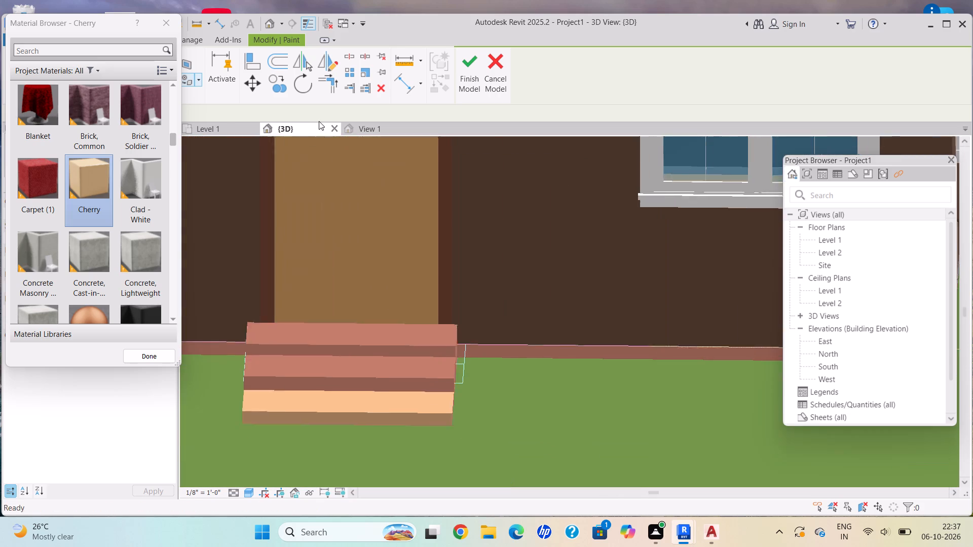
{"action": "scroll", "coordinate": [348, 373], "scroll_direction": "up", "scroll_amount": 1}
{"action": "scroll", "coordinate": [350, 376], "scroll_direction": "down", "scroll_amount": 1}
{"action": "scroll", "coordinate": [350, 376], "scroll_direction": "up", "scroll_amount": 2}
{"action": "scroll", "coordinate": [350, 376], "scroll_direction": "down", "scroll_amount": 1}
{"action": "scroll", "coordinate": [351, 376], "scroll_direction": "up", "scroll_amount": 3}
{"action": "scroll", "coordinate": [365, 398], "scroll_direction": "down", "scroll_amount": 1}
{"action": "scroll", "coordinate": [365, 398], "scroll_direction": "up", "scroll_amount": 5}
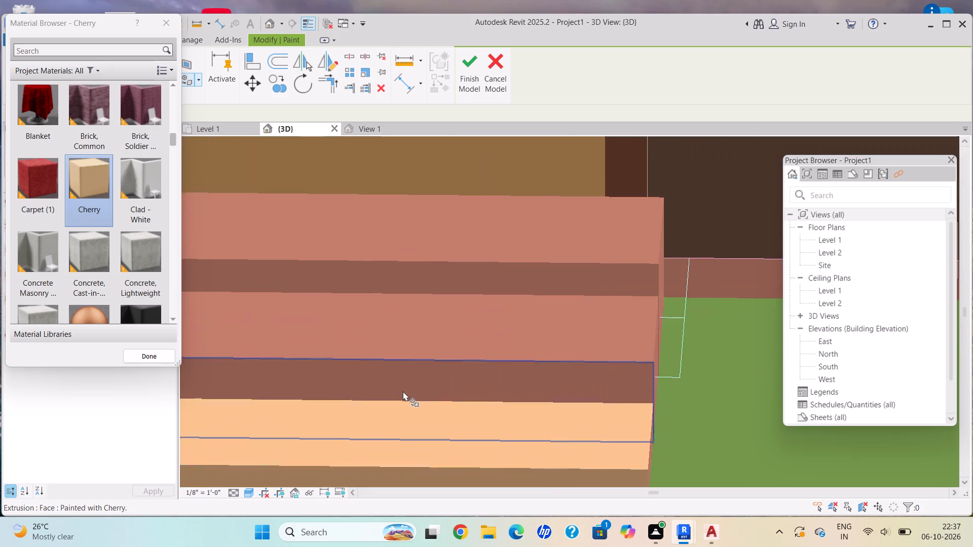
{"action": "scroll", "coordinate": [403, 391], "scroll_direction": "up", "scroll_amount": 1}
{"action": "scroll", "coordinate": [403, 391], "scroll_direction": "down", "scroll_amount": 1}
{"action": "scroll", "coordinate": [403, 391], "scroll_direction": "up", "scroll_amount": 3}
{"action": "left_click", "coordinate": [402, 377]}
{"action": "left_click", "coordinate": [427, 328]}
{"action": "scroll", "coordinate": [425, 322], "scroll_direction": "down", "scroll_amount": 2}
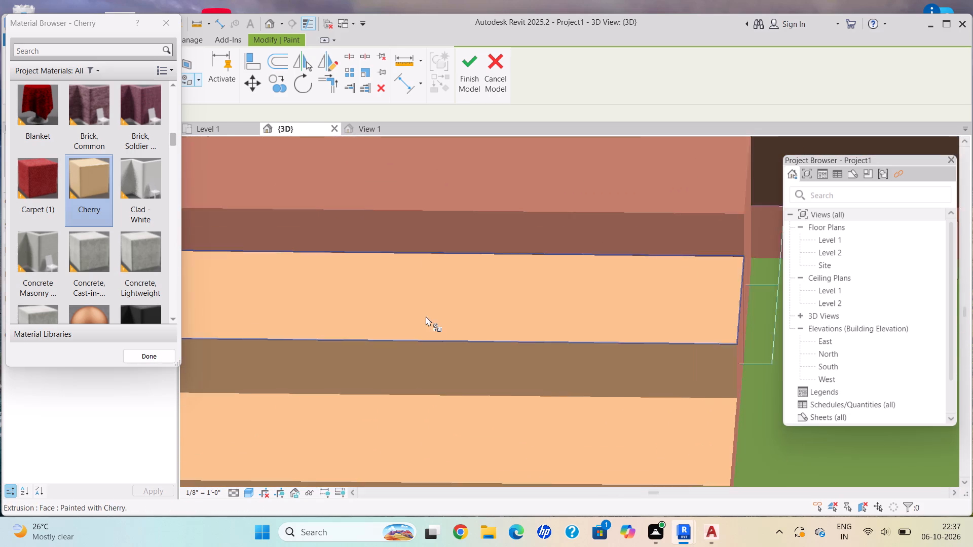
{"action": "middle_click_drag", "start_coordinate": [423, 276], "coordinate": [422, 390]}
{"action": "left_click", "coordinate": [454, 360]}
{"action": "left_click", "coordinate": [497, 311]}
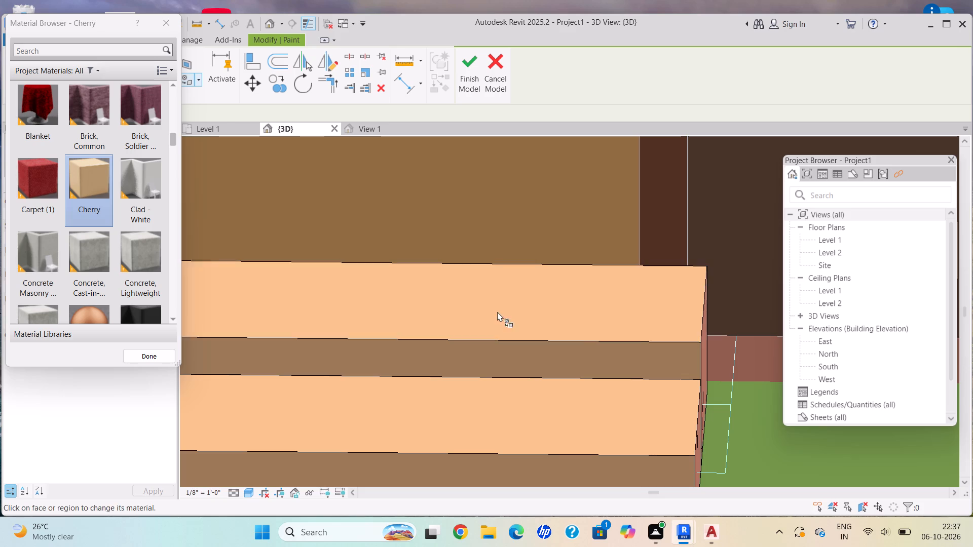
Paint the side faces of the three front steps facing the driveway with Cherry.
{"action": "scroll", "coordinate": [550, 365], "scroll_direction": "down", "scroll_amount": 7}
{"action": "middle_click_drag", "start_coordinate": [624, 396], "coordinate": [571, 309]}
{"action": "middle_click_drag", "start_coordinate": [588, 354], "coordinate": [517, 275], "text": "shift"}
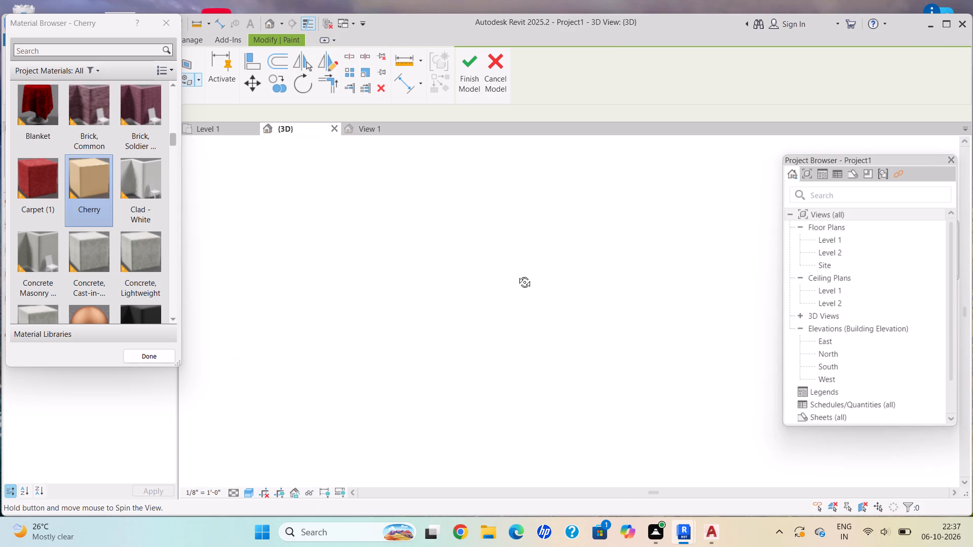
{"action": "middle_click_drag", "start_coordinate": [517, 275], "coordinate": [516, 272], "text": "shift"}
{"action": "middle_click_drag", "start_coordinate": [482, 280], "coordinate": [652, 546]}
{"action": "scroll", "coordinate": [441, 349], "scroll_direction": "down", "scroll_amount": 6}
{"action": "scroll", "coordinate": [420, 288], "scroll_direction": "up", "scroll_amount": 1}
{"action": "middle_click_drag", "start_coordinate": [397, 246], "coordinate": [408, 313]}
{"action": "scroll", "coordinate": [441, 191], "scroll_direction": "down", "scroll_amount": 6}
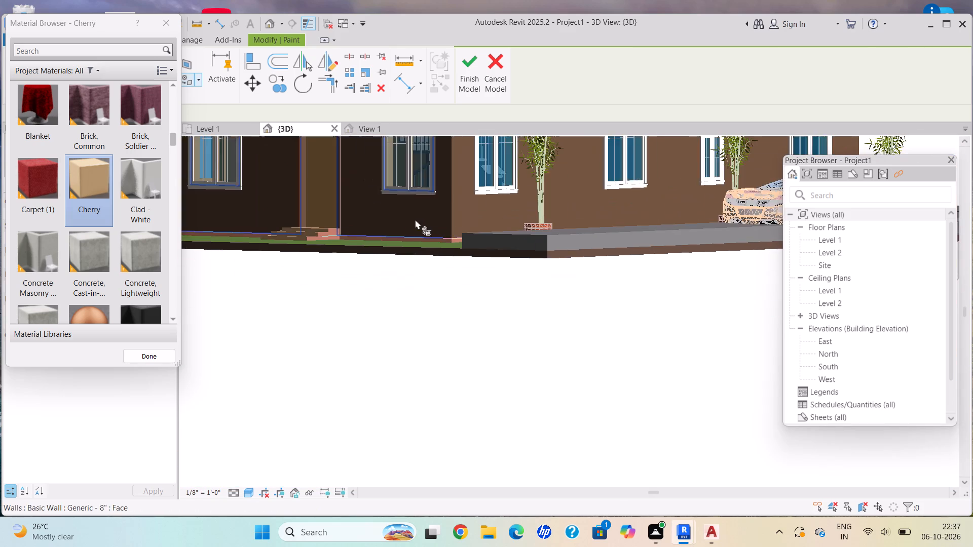
{"action": "middle_click_drag", "start_coordinate": [370, 191], "coordinate": [420, 365]}
{"action": "scroll", "coordinate": [397, 367], "scroll_direction": "up", "scroll_amount": 4}
{"action": "scroll", "coordinate": [373, 425], "scroll_direction": "up", "scroll_amount": 5}
{"action": "scroll", "coordinate": [339, 455], "scroll_direction": "up", "scroll_amount": 4}
{"action": "left_click", "coordinate": [339, 450]}
{"action": "left_click", "coordinate": [290, 458]}
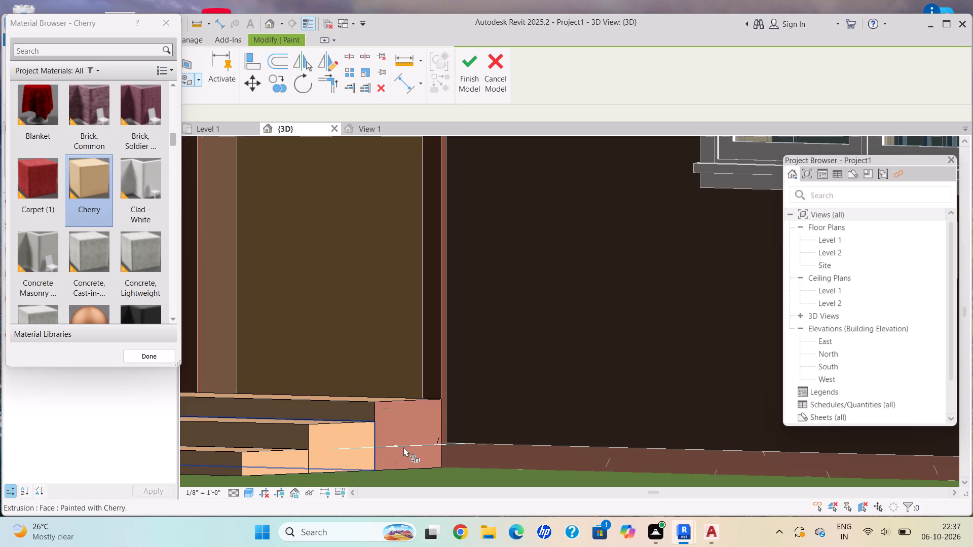
{"action": "left_click", "coordinate": [404, 447]}
Paint the side faces of the three front steps facing away from the driveway with Cherry.
{"action": "scroll", "coordinate": [270, 437], "scroll_direction": "down", "scroll_amount": 1}
{"action": "scroll", "coordinate": [274, 443], "scroll_direction": "up", "scroll_amount": 1}
{"action": "scroll", "coordinate": [274, 443], "scroll_direction": "down", "scroll_amount": 4}
{"action": "scroll", "coordinate": [268, 436], "scroll_direction": "up", "scroll_amount": 1}
{"action": "scroll", "coordinate": [269, 438], "scroll_direction": "down", "scroll_amount": 2}
{"action": "middle_click_drag", "start_coordinate": [270, 414], "coordinate": [373, 452], "text": "shift"}
{"action": "scroll", "coordinate": [478, 396], "scroll_direction": "down", "scroll_amount": 3}
{"action": "middle_click_drag", "start_coordinate": [483, 396], "coordinate": [93, 76]}
{"action": "scroll", "coordinate": [93, 76], "scroll_direction": "down", "scroll_amount": 1}
{"action": "scroll", "coordinate": [380, 201], "scroll_direction": "up", "scroll_amount": 9}
{"action": "scroll", "coordinate": [474, 258], "scroll_direction": "up", "scroll_amount": 5}
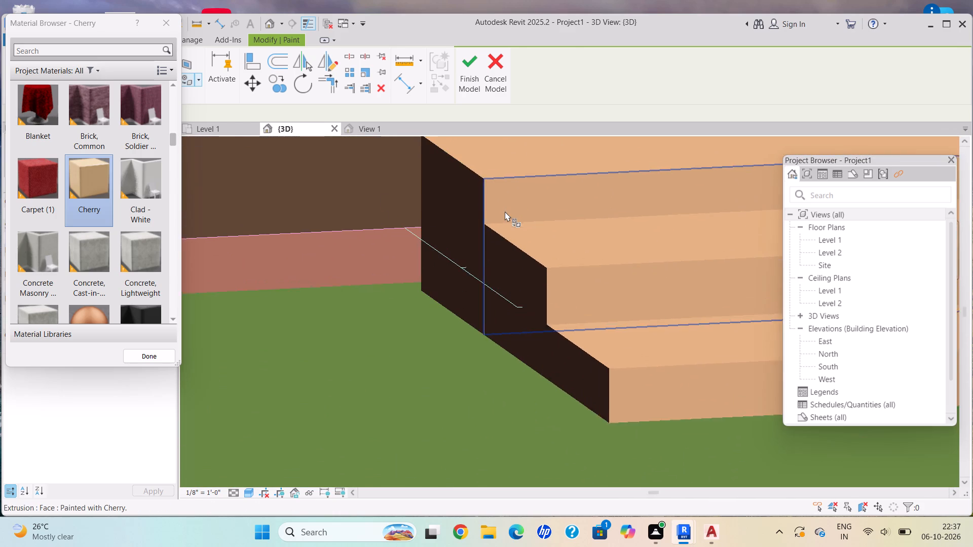
{"action": "scroll", "coordinate": [505, 211], "scroll_direction": "up", "scroll_amount": 1}
{"action": "left_click", "coordinate": [509, 301]}
{"action": "left_click", "coordinate": [581, 409]}
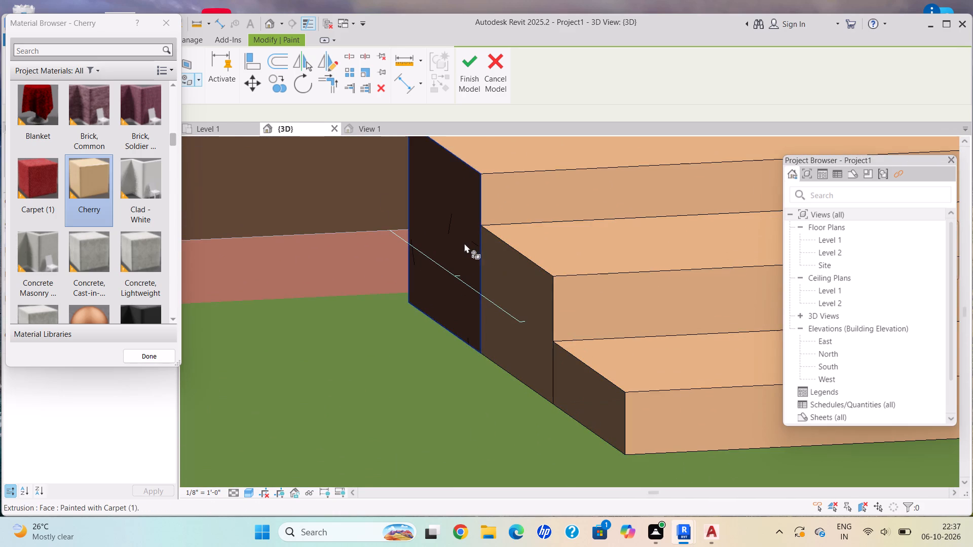
{"action": "left_click", "coordinate": [463, 242]}
Repaint the exposed edge of the Generic - 12" floor below the front wall with Cherry.
{"action": "scroll", "coordinate": [462, 303], "scroll_direction": "down", "scroll_amount": 13}
{"action": "scroll", "coordinate": [434, 311], "scroll_direction": "up", "scroll_amount": 1}
{"action": "scroll", "coordinate": [434, 311], "scroll_direction": "down", "scroll_amount": 1}
{"action": "scroll", "coordinate": [434, 311], "scroll_direction": "up", "scroll_amount": 1}
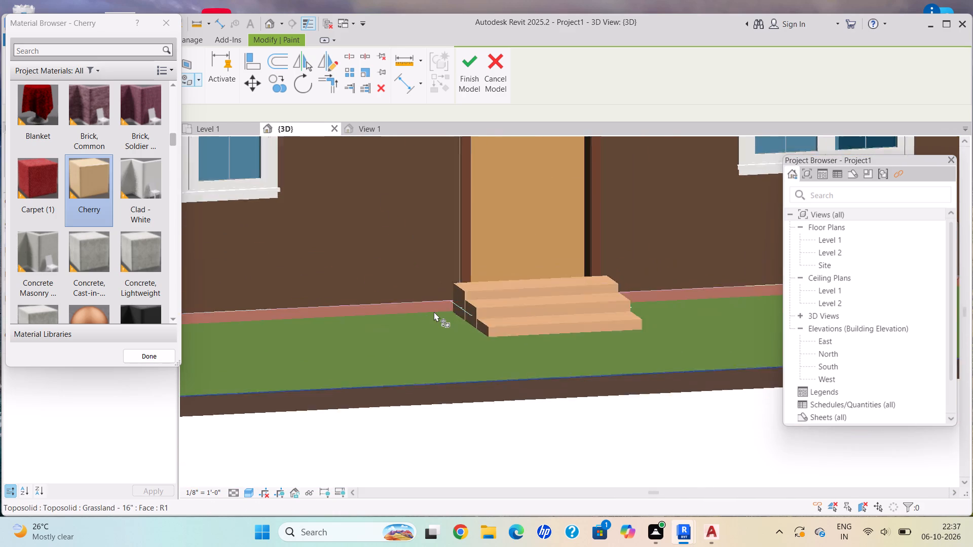
{"action": "scroll", "coordinate": [434, 311], "scroll_direction": "up", "scroll_amount": 7}
{"action": "left_click", "coordinate": [427, 300]}
Repaint the exposed edge of the Generic - 12" floor below the long wall facing the car and driveway with Cherry.
{"action": "scroll", "coordinate": [425, 300], "scroll_direction": "down", "scroll_amount": 6}
{"action": "scroll", "coordinate": [429, 309], "scroll_direction": "up", "scroll_amount": 1}
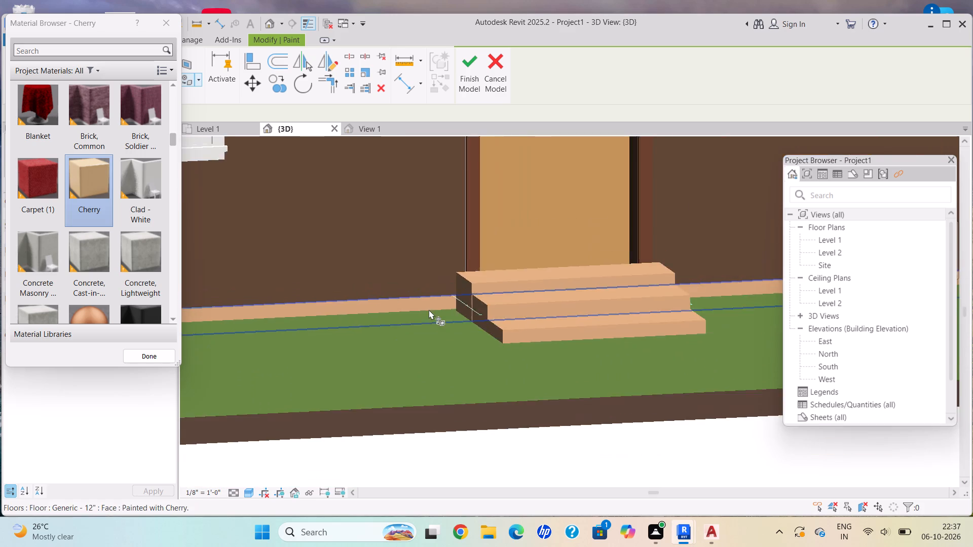
{"action": "scroll", "coordinate": [431, 314], "scroll_direction": "down", "scroll_amount": 13}
{"action": "scroll", "coordinate": [445, 346], "scroll_direction": "up", "scroll_amount": 1}
{"action": "middle_click_drag", "start_coordinate": [507, 304], "coordinate": [483, 331], "text": "shift"}
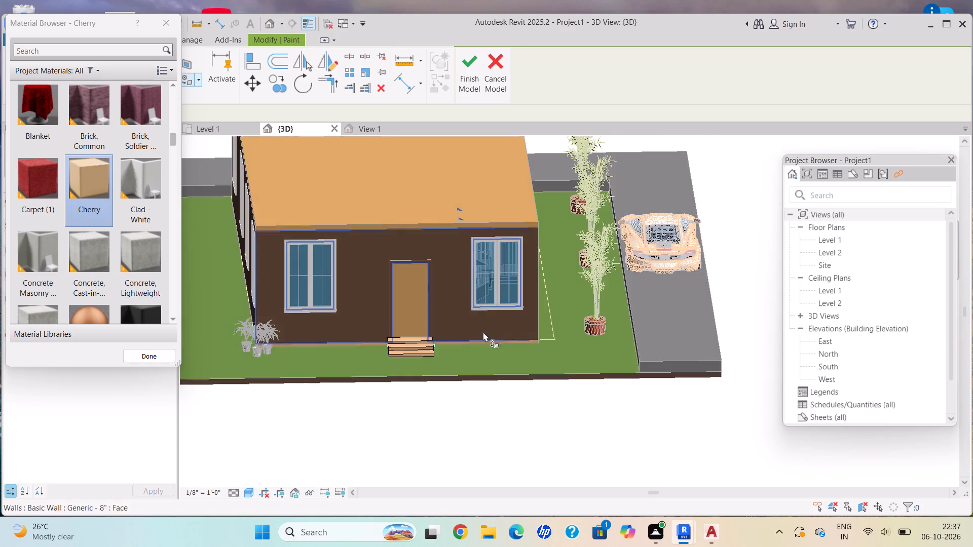
{"action": "scroll", "coordinate": [520, 349], "scroll_direction": "down", "scroll_amount": 1}
{"action": "scroll", "coordinate": [520, 350], "scroll_direction": "up", "scroll_amount": 6}
{"action": "scroll", "coordinate": [526, 326], "scroll_direction": "down", "scroll_amount": 1}
{"action": "scroll", "coordinate": [526, 326], "scroll_direction": "up", "scroll_amount": 3}
{"action": "scroll", "coordinate": [529, 328], "scroll_direction": "down", "scroll_amount": 1}
{"action": "scroll", "coordinate": [530, 330], "scroll_direction": "up", "scroll_amount": 9}
{"action": "scroll", "coordinate": [578, 334], "scroll_direction": "down", "scroll_amount": 2}
{"action": "scroll", "coordinate": [578, 334], "scroll_direction": "up", "scroll_amount": 2}
{"action": "scroll", "coordinate": [581, 333], "scroll_direction": "down", "scroll_amount": 3}
{"action": "middle_click_drag", "start_coordinate": [572, 334], "coordinate": [505, 339], "text": "shift"}
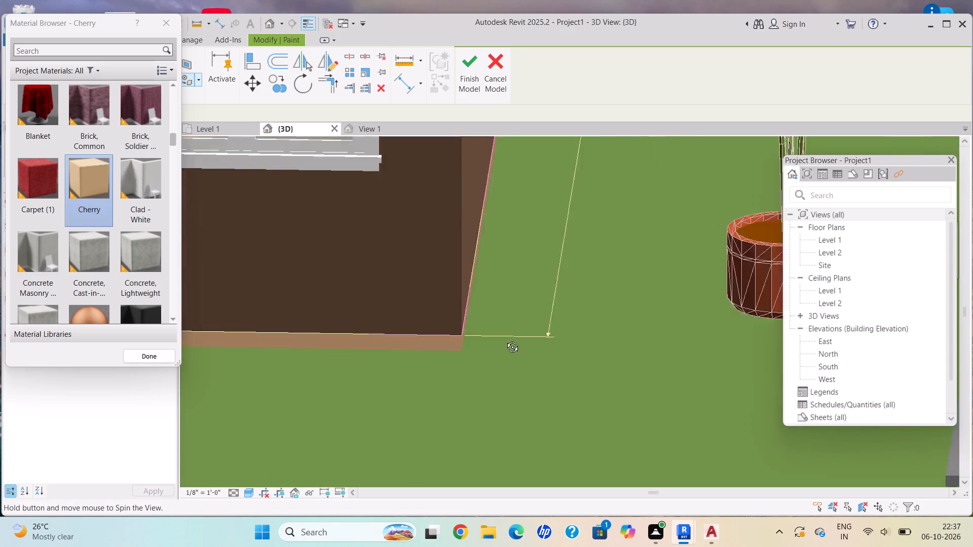
{"action": "middle_click_drag", "start_coordinate": [505, 339], "coordinate": [485, 328], "text": "shift"}
{"action": "scroll", "coordinate": [483, 289], "scroll_direction": "down", "scroll_amount": 9}
{"action": "middle_click_drag", "start_coordinate": [455, 224], "coordinate": [453, 325]}
{"action": "scroll", "coordinate": [435, 320], "scroll_direction": "down", "scroll_amount": 1}
{"action": "scroll", "coordinate": [435, 317], "scroll_direction": "up", "scroll_amount": 2}
{"action": "scroll", "coordinate": [433, 307], "scroll_direction": "down", "scroll_amount": 1}
{"action": "scroll", "coordinate": [433, 306], "scroll_direction": "up", "scroll_amount": 2}
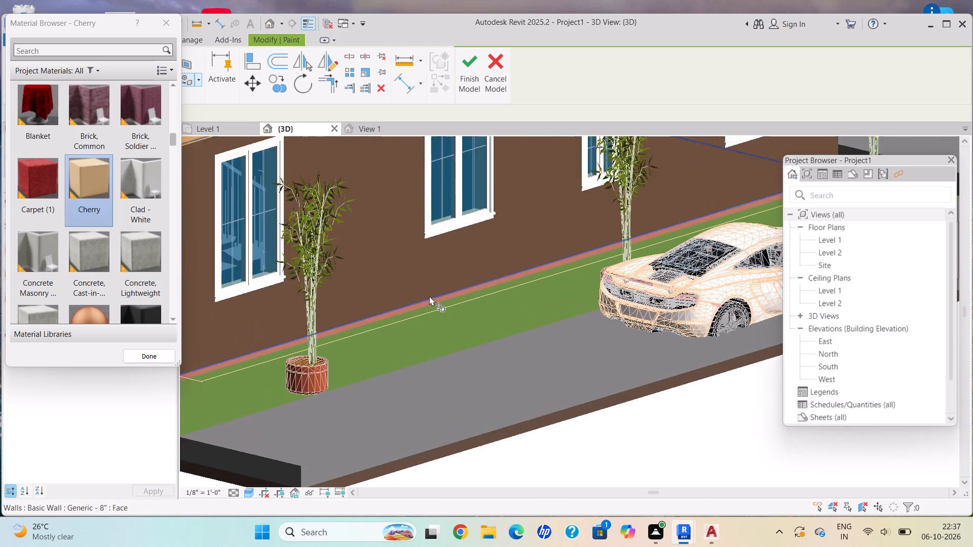
{"action": "scroll", "coordinate": [429, 296], "scroll_direction": "up", "scroll_amount": 4}
{"action": "scroll", "coordinate": [429, 295], "scroll_direction": "down", "scroll_amount": 1}
{"action": "scroll", "coordinate": [435, 300], "scroll_direction": "up", "scroll_amount": 7}
{"action": "scroll", "coordinate": [471, 308], "scroll_direction": "down", "scroll_amount": 1}
{"action": "scroll", "coordinate": [472, 308], "scroll_direction": "up", "scroll_amount": 4}
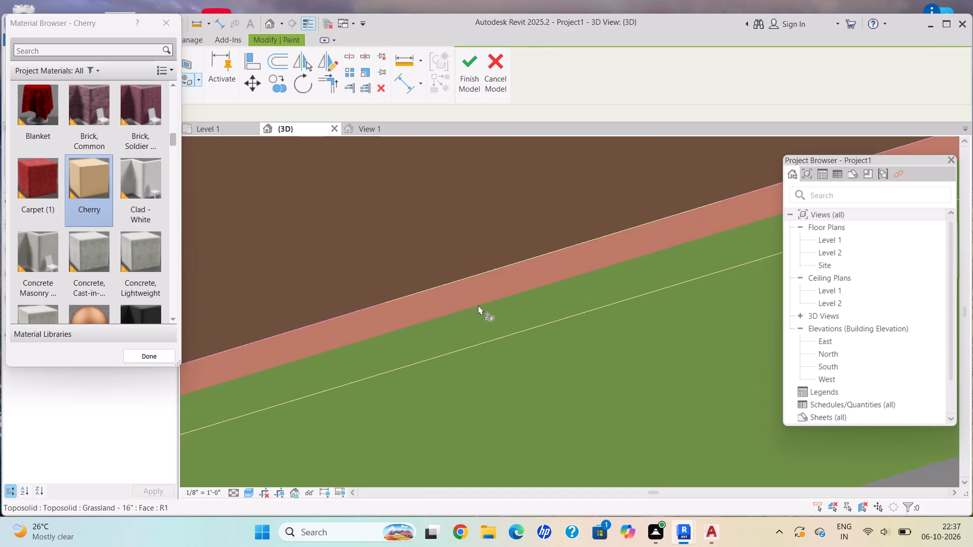
{"action": "left_click", "coordinate": [471, 293]}
Repaint the exposed edge of the Generic - 12" floor below the windowless rear wall with Cherry.
{"action": "scroll", "coordinate": [468, 297], "scroll_direction": "down", "scroll_amount": 14}
{"action": "scroll", "coordinate": [491, 357], "scroll_direction": "up", "scroll_amount": 1}
{"action": "scroll", "coordinate": [494, 361], "scroll_direction": "down", "scroll_amount": 5}
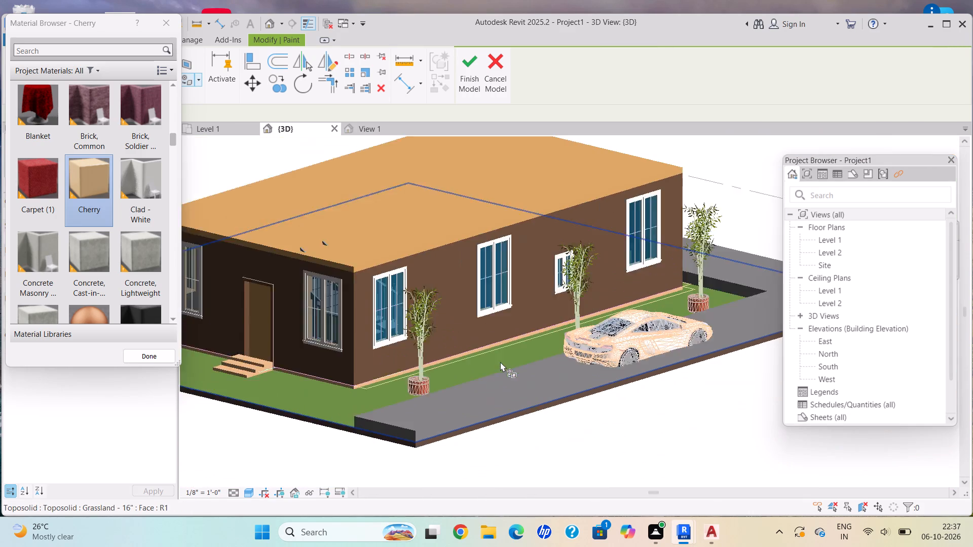
{"action": "scroll", "coordinate": [500, 362], "scroll_direction": "down", "scroll_amount": 3}
{"action": "middle_click_drag", "start_coordinate": [513, 347], "coordinate": [415, 348], "text": "shift"}
{"action": "middle_click_drag", "start_coordinate": [663, 377], "coordinate": [588, 358], "text": "shift"}
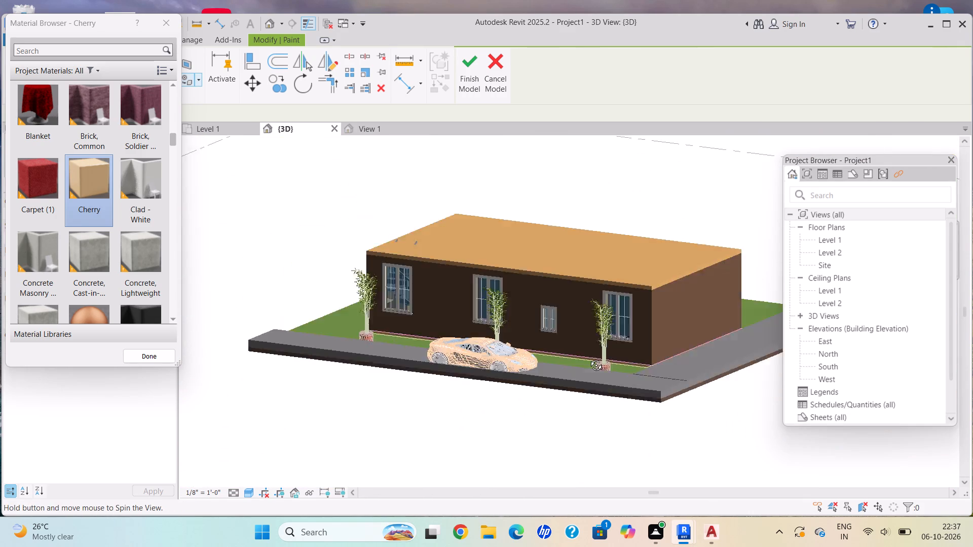
{"action": "middle_click_drag", "start_coordinate": [588, 358], "coordinate": [526, 348], "text": "shift"}
{"action": "scroll", "coordinate": [521, 348], "scroll_direction": "up", "scroll_amount": 1}
{"action": "scroll", "coordinate": [605, 341], "scroll_direction": "up", "scroll_amount": 6}
{"action": "scroll", "coordinate": [558, 348], "scroll_direction": "down", "scroll_amount": 1}
{"action": "scroll", "coordinate": [558, 348], "scroll_direction": "up", "scroll_amount": 3}
{"action": "middle_click_drag", "start_coordinate": [550, 363], "coordinate": [547, 428], "text": "shift"}
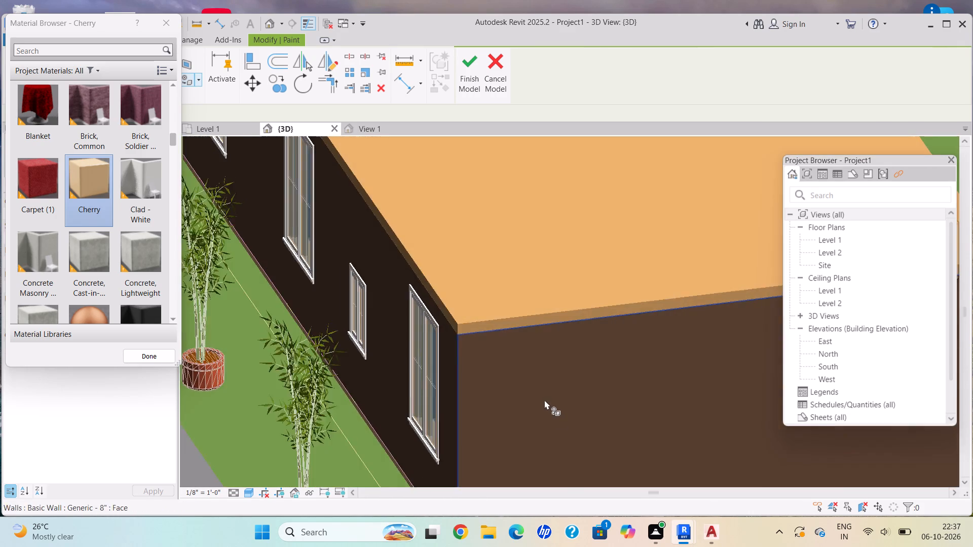
{"action": "scroll", "coordinate": [544, 400], "scroll_direction": "down", "scroll_amount": 1}
{"action": "middle_click_drag", "start_coordinate": [544, 400], "coordinate": [423, 176]}
{"action": "scroll", "coordinate": [423, 261], "scroll_direction": "up", "scroll_amount": 3}
{"action": "middle_click_drag", "start_coordinate": [423, 280], "coordinate": [423, 323], "text": "shift"}
{"action": "scroll", "coordinate": [422, 320], "scroll_direction": "down", "scroll_amount": 1, "text": "shift"}
{"action": "middle_click", "coordinate": [423, 323], "text": "shift"}
{"action": "scroll", "coordinate": [423, 323], "scroll_direction": "down", "scroll_amount": 1}
{"action": "middle_click_drag", "start_coordinate": [423, 323], "coordinate": [423, 324]}
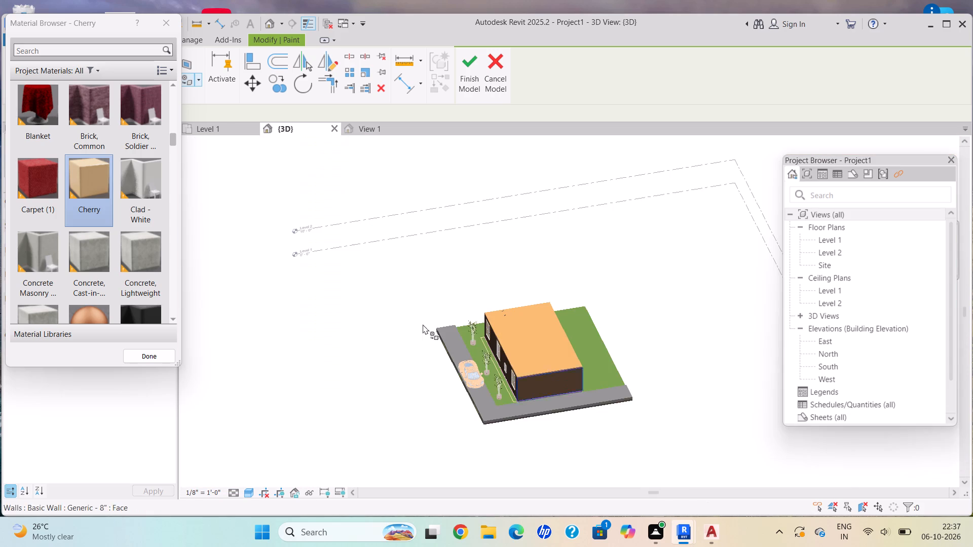
{"action": "middle_click_drag", "start_coordinate": [423, 324], "coordinate": [417, 315]}
{"action": "scroll", "coordinate": [568, 398], "scroll_direction": "up", "scroll_amount": 2}
{"action": "scroll", "coordinate": [566, 398], "scroll_direction": "down", "scroll_amount": 1}
{"action": "scroll", "coordinate": [565, 395], "scroll_direction": "up", "scroll_amount": 4}
{"action": "scroll", "coordinate": [510, 389], "scroll_direction": "up", "scroll_amount": 2}
{"action": "scroll", "coordinate": [509, 389], "scroll_direction": "down", "scroll_amount": 1}
{"action": "scroll", "coordinate": [508, 389], "scroll_direction": "up", "scroll_amount": 1}
{"action": "scroll", "coordinate": [507, 390], "scroll_direction": "down", "scroll_amount": 1}
{"action": "scroll", "coordinate": [507, 391], "scroll_direction": "up", "scroll_amount": 5}
{"action": "scroll", "coordinate": [515, 419], "scroll_direction": "down", "scroll_amount": 1}
{"action": "scroll", "coordinate": [522, 419], "scroll_direction": "up", "scroll_amount": 1}
{"action": "scroll", "coordinate": [526, 419], "scroll_direction": "down", "scroll_amount": 1}
{"action": "scroll", "coordinate": [526, 419], "scroll_direction": "up", "scroll_amount": 3}
{"action": "scroll", "coordinate": [471, 410], "scroll_direction": "down", "scroll_amount": 1}
{"action": "scroll", "coordinate": [466, 409], "scroll_direction": "up", "scroll_amount": 3}
{"action": "scroll", "coordinate": [466, 409], "scroll_direction": "down", "scroll_amount": 1}
{"action": "scroll", "coordinate": [466, 409], "scroll_direction": "up", "scroll_amount": 4}
{"action": "scroll", "coordinate": [470, 442], "scroll_direction": "down", "scroll_amount": 1}
{"action": "scroll", "coordinate": [470, 442], "scroll_direction": "up", "scroll_amount": 3}
{"action": "middle_click_drag", "start_coordinate": [445, 385], "coordinate": [349, 267]}
{"action": "scroll", "coordinate": [326, 326], "scroll_direction": "up", "scroll_amount": 5}
{"action": "scroll", "coordinate": [321, 341], "scroll_direction": "down", "scroll_amount": 1}
{"action": "scroll", "coordinate": [321, 341], "scroll_direction": "up", "scroll_amount": 1}
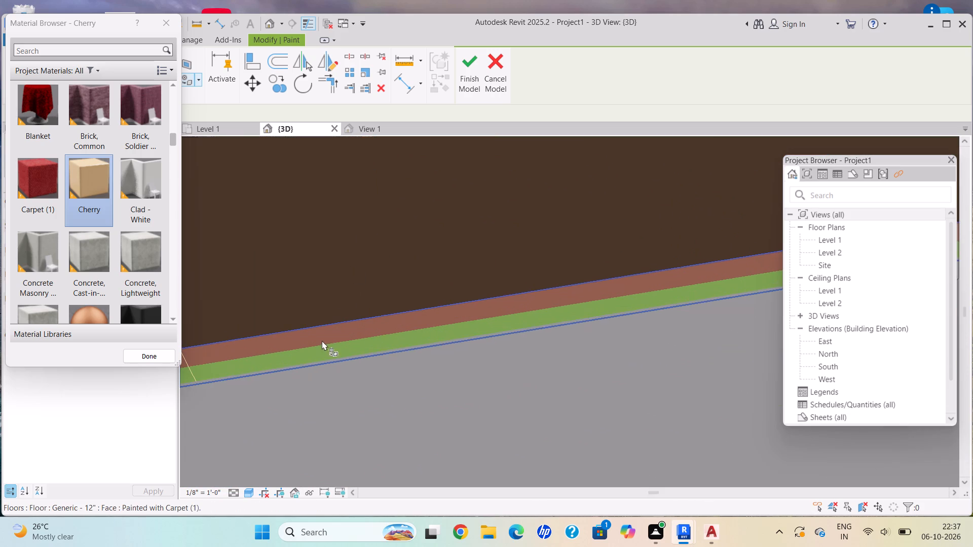
{"action": "left_click", "coordinate": [318, 332]}
{"action": "scroll", "coordinate": [317, 339], "scroll_direction": "up", "scroll_amount": 8}
{"action": "scroll", "coordinate": [369, 366], "scroll_direction": "down", "scroll_amount": 1}
{"action": "scroll", "coordinate": [369, 366], "scroll_direction": "up", "scroll_amount": 1}
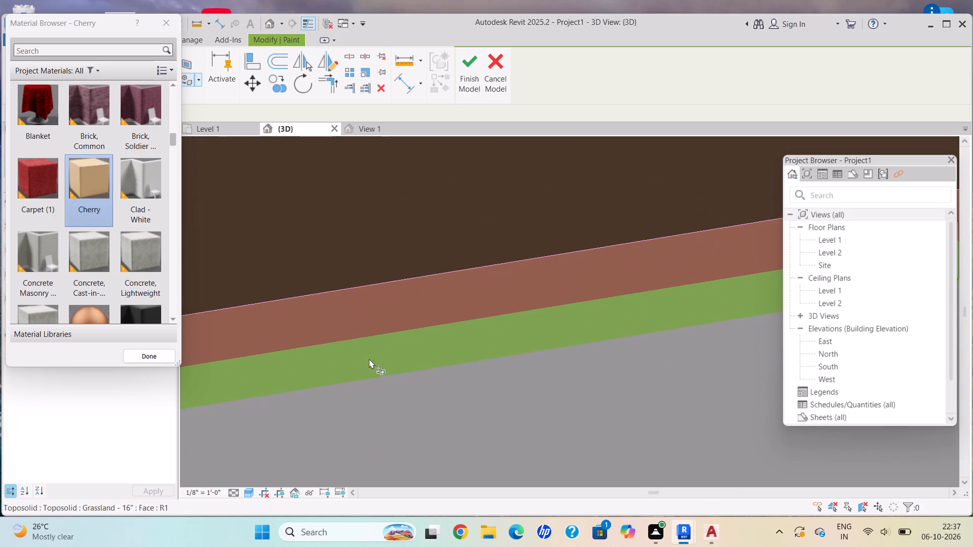
{"action": "left_click", "coordinate": [355, 317]}
Repaint the exposed floor edge below the long wall facing the open lawn with Cherry and end the Paint command.
{"action": "scroll", "coordinate": [356, 321], "scroll_direction": "down", "scroll_amount": 2}
{"action": "scroll", "coordinate": [363, 334], "scroll_direction": "up", "scroll_amount": 1}
{"action": "scroll", "coordinate": [364, 334], "scroll_direction": "down", "scroll_amount": 5}
{"action": "scroll", "coordinate": [368, 343], "scroll_direction": "up", "scroll_amount": 1}
{"action": "scroll", "coordinate": [369, 345], "scroll_direction": "down", "scroll_amount": 4}
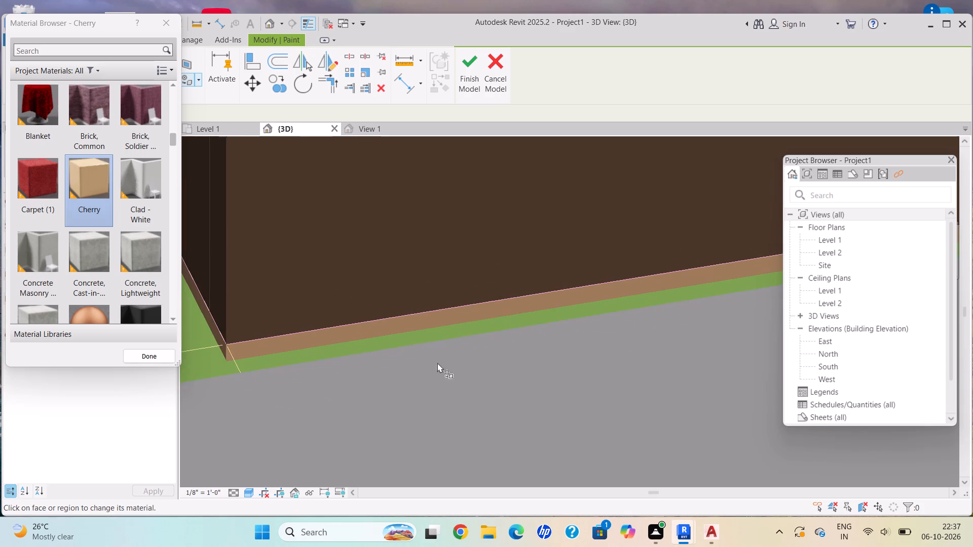
{"action": "middle_click_drag", "start_coordinate": [507, 355], "coordinate": [444, 343]}
{"action": "scroll", "coordinate": [482, 373], "scroll_direction": "down", "scroll_amount": 5}
{"action": "middle_click_drag", "start_coordinate": [479, 368], "coordinate": [391, 288]}
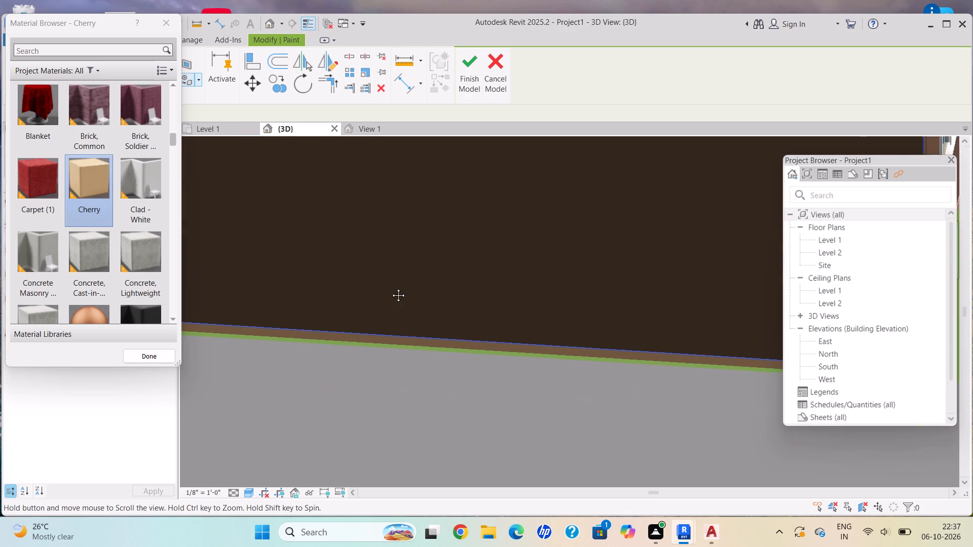
{"action": "middle_click_drag", "start_coordinate": [391, 288], "coordinate": [366, 261]}
{"action": "scroll", "coordinate": [610, 329], "scroll_direction": "down", "scroll_amount": 6}
{"action": "middle_click_drag", "start_coordinate": [606, 330], "coordinate": [514, 286], "text": "shift"}
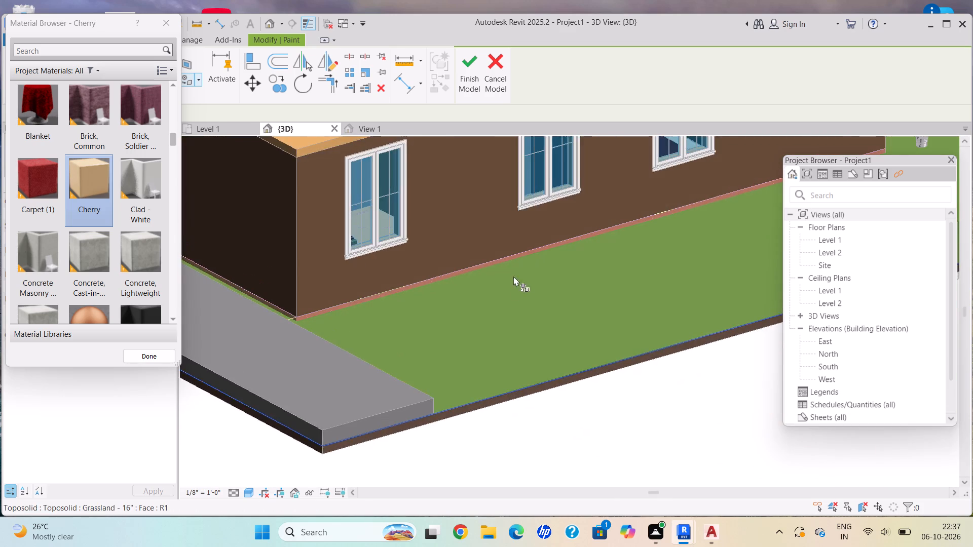
{"action": "scroll", "coordinate": [535, 275], "scroll_direction": "up", "scroll_amount": 6}
{"action": "scroll", "coordinate": [474, 232], "scroll_direction": "down", "scroll_amount": 1}
{"action": "scroll", "coordinate": [470, 232], "scroll_direction": "up", "scroll_amount": 1}
{"action": "scroll", "coordinate": [470, 232], "scroll_direction": "down", "scroll_amount": 1}
{"action": "scroll", "coordinate": [470, 232], "scroll_direction": "up", "scroll_amount": 4}
{"action": "scroll", "coordinate": [485, 260], "scroll_direction": "down", "scroll_amount": 1}
{"action": "scroll", "coordinate": [485, 259], "scroll_direction": "up", "scroll_amount": 2}
{"action": "scroll", "coordinate": [485, 257], "scroll_direction": "down", "scroll_amount": 1}
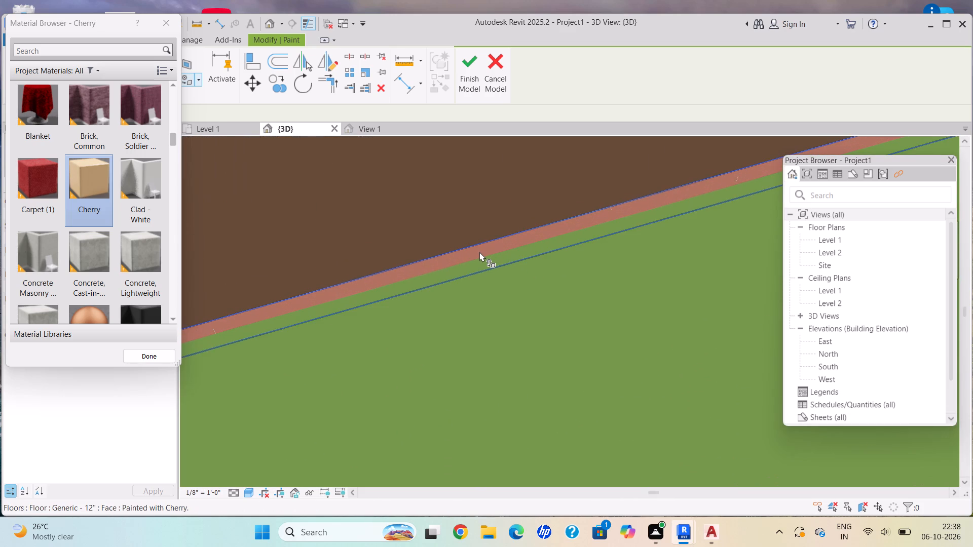
{"action": "left_click", "coordinate": [479, 252]}
{"action": "scroll", "coordinate": [480, 263], "scroll_direction": "down", "scroll_amount": 2}
{"action": "scroll", "coordinate": [480, 263], "scroll_direction": "up", "scroll_amount": 1}
{"action": "scroll", "coordinate": [480, 263], "scroll_direction": "down", "scroll_amount": 20}
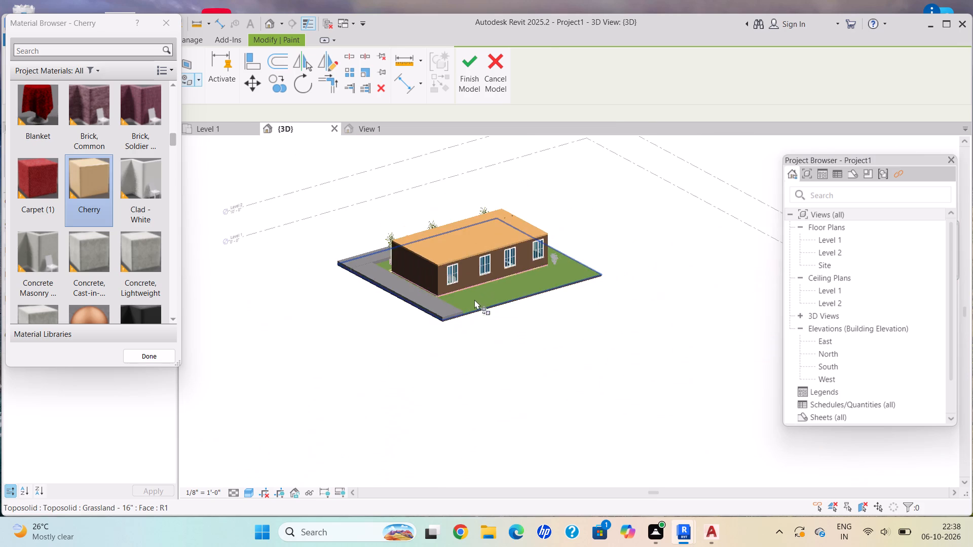
{"action": "middle_click_drag", "start_coordinate": [526, 291], "coordinate": [364, 290], "text": "shift"}
{"action": "middle_click_drag", "start_coordinate": [472, 300], "coordinate": [402, 258], "text": "shift"}
{"action": "scroll", "coordinate": [417, 261], "scroll_direction": "up", "scroll_amount": 1}
{"action": "scroll", "coordinate": [418, 261], "scroll_direction": "down", "scroll_amount": 2}
{"action": "scroll", "coordinate": [423, 264], "scroll_direction": "up", "scroll_amount": 2}
{"action": "scroll", "coordinate": [423, 264], "scroll_direction": "down", "scroll_amount": 1}
{"action": "scroll", "coordinate": [477, 294], "scroll_direction": "up", "scroll_amount": 2}
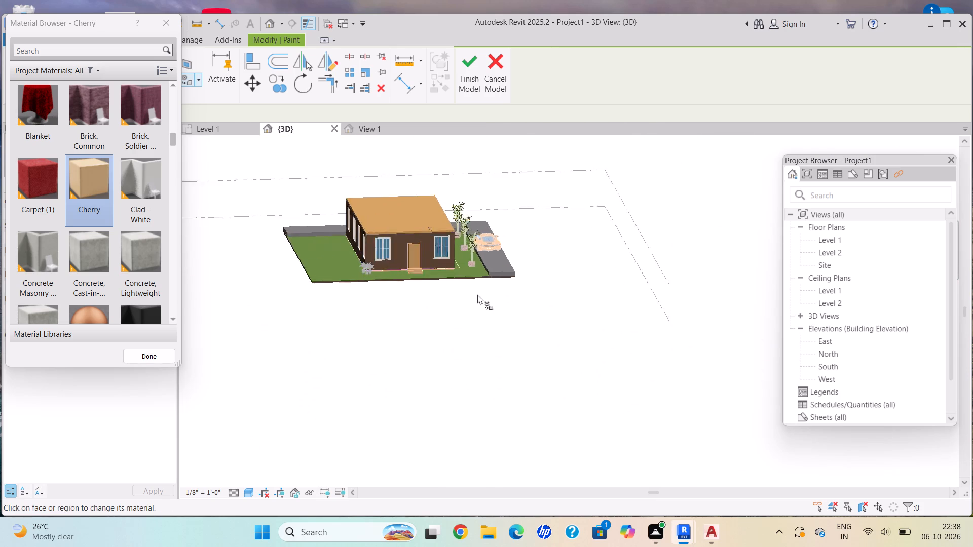
{"action": "scroll", "coordinate": [477, 294], "scroll_direction": "up", "scroll_amount": 7}
{"action": "middle_click_drag", "start_coordinate": [501, 250], "coordinate": [567, 418]}
{"action": "scroll", "coordinate": [573, 410], "scroll_direction": "down", "scroll_amount": 2}
{"action": "scroll", "coordinate": [573, 410], "scroll_direction": "up", "scroll_amount": 1}
{"action": "scroll", "coordinate": [573, 410], "scroll_direction": "down", "scroll_amount": 2}
{"action": "middle_click_drag", "start_coordinate": [566, 410], "coordinate": [541, 398], "text": "shift"}
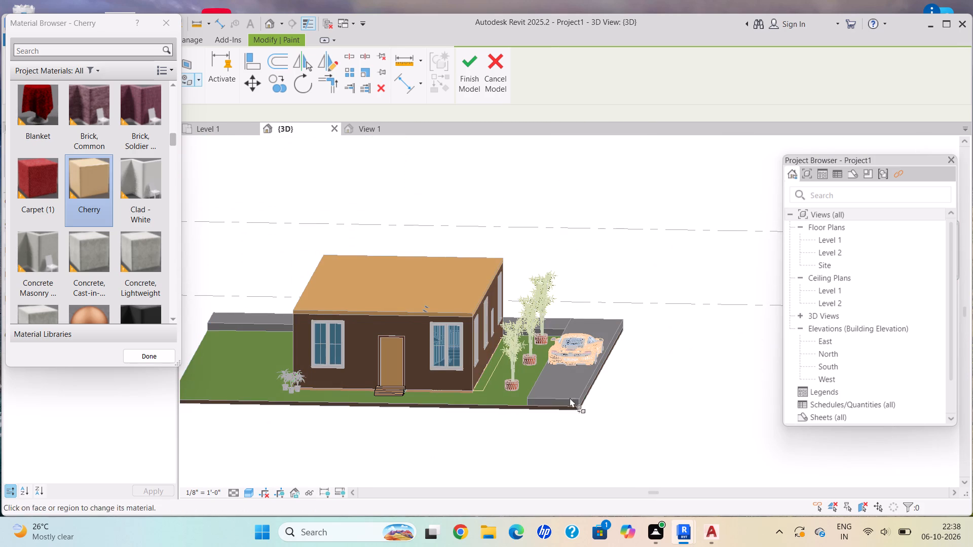
{"action": "key", "text": "Escape"}
{"action": "scroll", "coordinate": [414, 396], "scroll_direction": "up", "scroll_amount": 6}
{"action": "key", "text": "Escape"}
Examine the painted front steps, plinth edge, driveway and surrounding site from several angles in 3D.
{"action": "scroll", "coordinate": [376, 340], "scroll_direction": "down", "scroll_amount": 4}
{"action": "middle_click_drag", "start_coordinate": [386, 328], "coordinate": [416, 372], "text": "shift"}
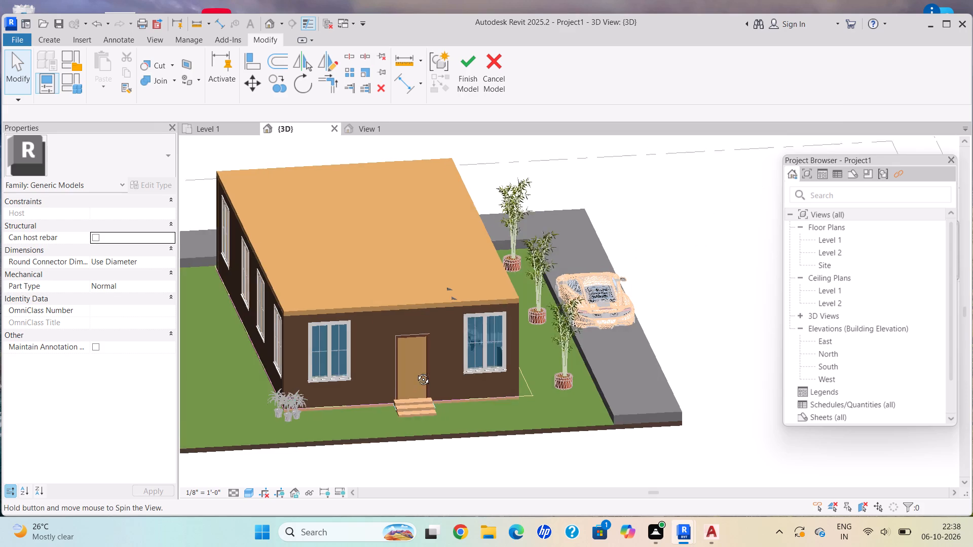
{"action": "key", "text": "Escape"}
{"action": "scroll", "coordinate": [425, 384], "scroll_direction": "up", "scroll_amount": 1}
{"action": "middle_click_drag", "start_coordinate": [420, 382], "coordinate": [378, 323], "text": "shift"}
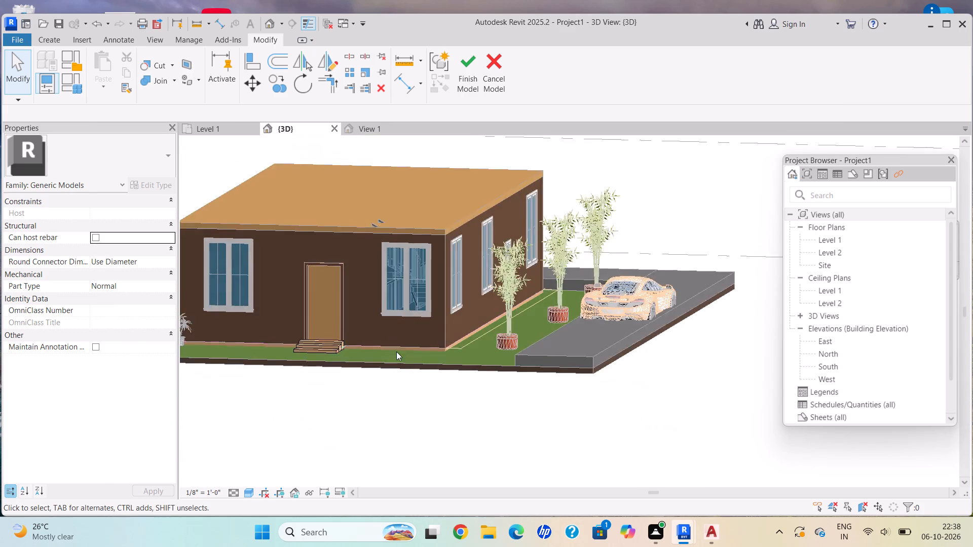
{"action": "scroll", "coordinate": [399, 356], "scroll_direction": "up", "scroll_amount": 3}
{"action": "scroll", "coordinate": [400, 356], "scroll_direction": "down", "scroll_amount": 1}
{"action": "scroll", "coordinate": [400, 356], "scroll_direction": "up", "scroll_amount": 2}
{"action": "scroll", "coordinate": [509, 354], "scroll_direction": "up", "scroll_amount": 6}
{"action": "scroll", "coordinate": [510, 339], "scroll_direction": "down", "scroll_amount": 1}
{"action": "scroll", "coordinate": [510, 339], "scroll_direction": "up", "scroll_amount": 3}
{"action": "scroll", "coordinate": [495, 323], "scroll_direction": "down", "scroll_amount": 9}
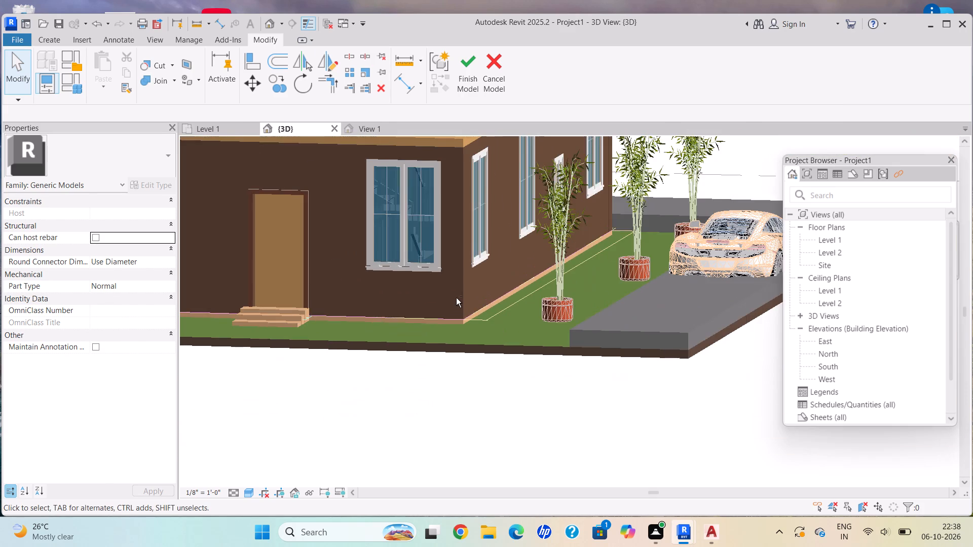
{"action": "middle_click_drag", "start_coordinate": [473, 356], "coordinate": [498, 415], "text": "shift"}
{"action": "scroll", "coordinate": [430, 324], "scroll_direction": "down", "scroll_amount": 4}
{"action": "key", "text": "Escape"}
{"action": "middle_click_drag", "start_coordinate": [438, 321], "coordinate": [441, 302], "text": "shift"}
{"action": "scroll", "coordinate": [301, 341], "scroll_direction": "up", "scroll_amount": 8}
{"action": "scroll", "coordinate": [510, 408], "scroll_direction": "up", "scroll_amount": 2}
{"action": "scroll", "coordinate": [518, 406], "scroll_direction": "down", "scroll_amount": 1}
{"action": "scroll", "coordinate": [519, 405], "scroll_direction": "up", "scroll_amount": 2}
{"action": "scroll", "coordinate": [519, 405], "scroll_direction": "down", "scroll_amount": 1}
{"action": "middle_click_drag", "start_coordinate": [567, 377], "coordinate": [581, 380], "text": "shift"}
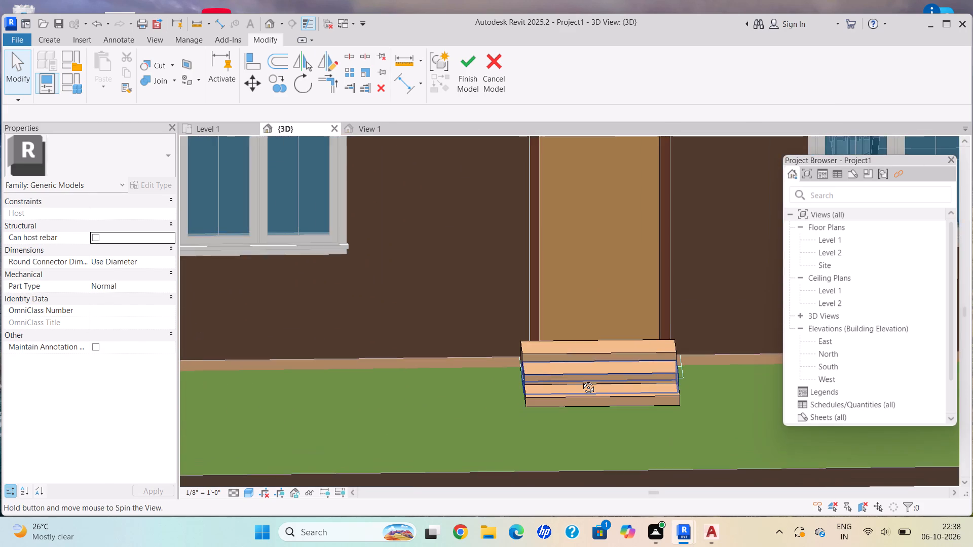
{"action": "middle_click_drag", "start_coordinate": [581, 380], "coordinate": [607, 387], "text": "shift"}
{"action": "scroll", "coordinate": [611, 379], "scroll_direction": "down", "scroll_amount": 1}
{"action": "middle_click_drag", "start_coordinate": [605, 377], "coordinate": [333, 243]}
{"action": "scroll", "coordinate": [333, 243], "scroll_direction": "down", "scroll_amount": 1}
{"action": "scroll", "coordinate": [559, 273], "scroll_direction": "down", "scroll_amount": 1}
{"action": "scroll", "coordinate": [560, 273], "scroll_direction": "up", "scroll_amount": 1}
{"action": "scroll", "coordinate": [563, 275], "scroll_direction": "down", "scroll_amount": 3}
{"action": "middle_click_drag", "start_coordinate": [562, 272], "coordinate": [446, 235], "text": "shift"}
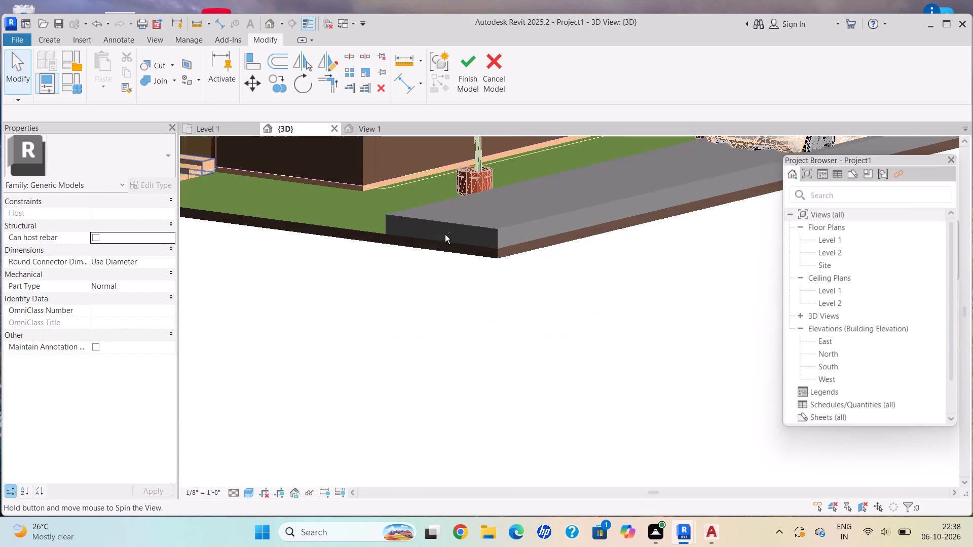
{"action": "middle_click_drag", "start_coordinate": [449, 233], "coordinate": [541, 376]}
{"action": "scroll", "coordinate": [508, 327], "scroll_direction": "down", "scroll_amount": 4}
{"action": "middle_click_drag", "start_coordinate": [459, 288], "coordinate": [505, 345], "text": "shift"}
{"action": "scroll", "coordinate": [549, 296], "scroll_direction": "up", "scroll_amount": 1}
{"action": "scroll", "coordinate": [549, 296], "scroll_direction": "down", "scroll_amount": 1}
{"action": "scroll", "coordinate": [549, 296], "scroll_direction": "up", "scroll_amount": 3}
{"action": "middle_click_drag", "start_coordinate": [530, 359], "coordinate": [529, 307], "text": "shift"}
{"action": "scroll", "coordinate": [442, 368], "scroll_direction": "down", "scroll_amount": 5}
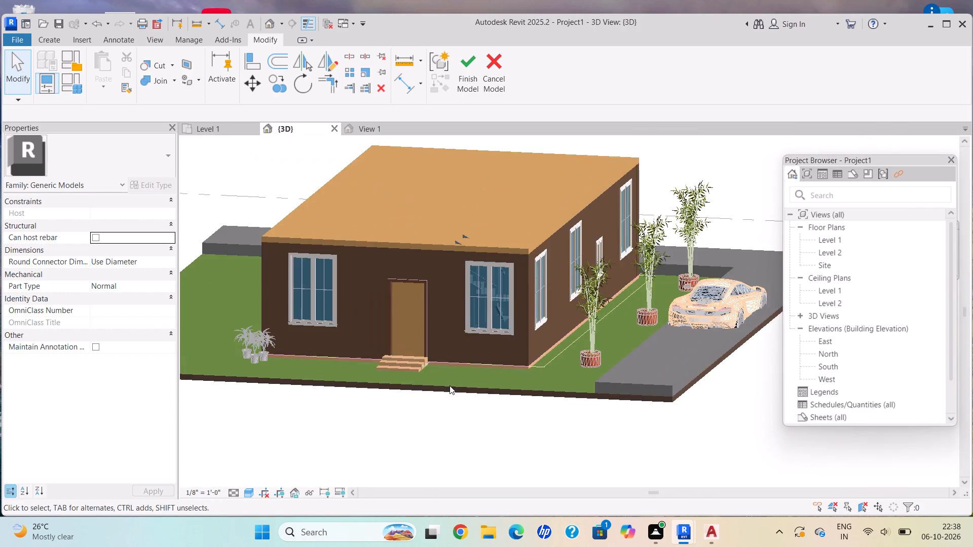
Examine the house front, entrance steps, long side walls, potted plants and parked car from several angles in 3D.
{"action": "scroll", "coordinate": [450, 385], "scroll_direction": "down", "scroll_amount": 3}
{"action": "middle_click_drag", "start_coordinate": [448, 374], "coordinate": [477, 394], "text": "shift"}
{"action": "scroll", "coordinate": [477, 394], "scroll_direction": "up", "scroll_amount": 1, "text": "shift"}
{"action": "scroll", "coordinate": [488, 374], "scroll_direction": "up", "scroll_amount": 3}
{"action": "scroll", "coordinate": [479, 417], "scroll_direction": "up", "scroll_amount": 5}
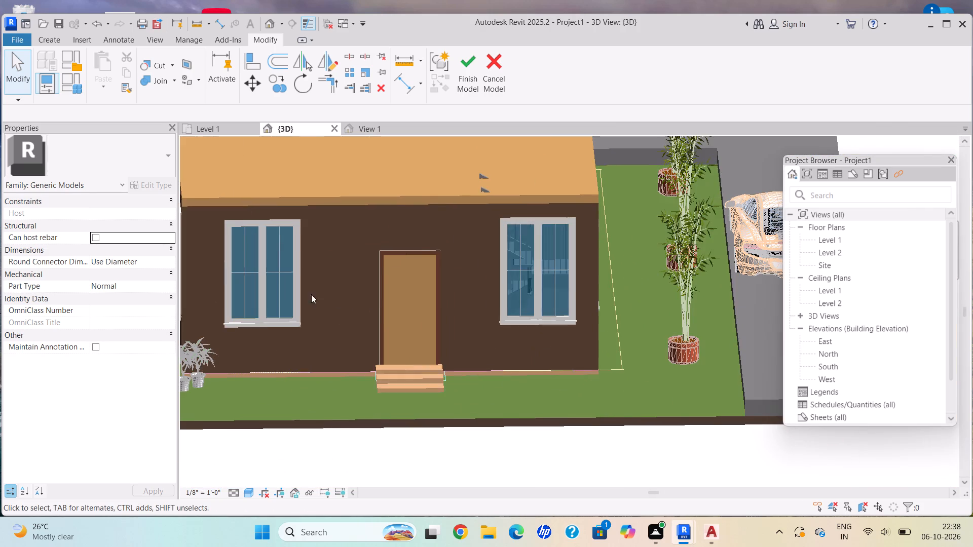
{"action": "middle_click_drag", "start_coordinate": [336, 310], "coordinate": [483, 376], "text": "shift"}
{"action": "scroll", "coordinate": [477, 381], "scroll_direction": "down", "scroll_amount": 11}
{"action": "scroll", "coordinate": [444, 394], "scroll_direction": "up", "scroll_amount": 1}
{"action": "scroll", "coordinate": [444, 395], "scroll_direction": "down", "scroll_amount": 1}
{"action": "middle_click_drag", "start_coordinate": [503, 412], "coordinate": [420, 374], "text": "shift"}
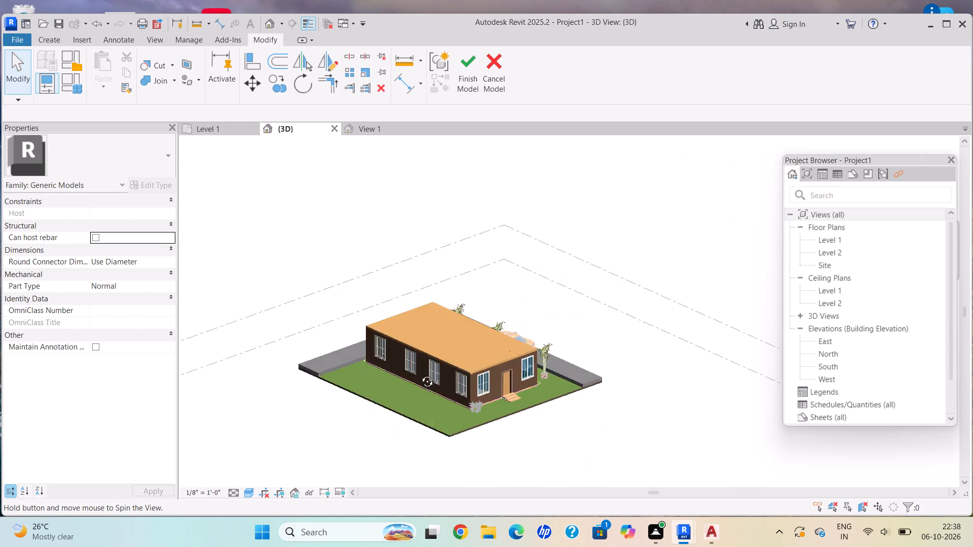
{"action": "middle_click_drag", "start_coordinate": [420, 374], "coordinate": [370, 374], "text": "shift"}
{"action": "scroll", "coordinate": [398, 374], "scroll_direction": "up", "scroll_amount": 1}
{"action": "scroll", "coordinate": [398, 374], "scroll_direction": "down", "scroll_amount": 3}
{"action": "scroll", "coordinate": [463, 378], "scroll_direction": "up", "scroll_amount": 4}
{"action": "scroll", "coordinate": [548, 423], "scroll_direction": "down", "scroll_amount": 1}
{"action": "scroll", "coordinate": [548, 423], "scroll_direction": "up", "scroll_amount": 10}
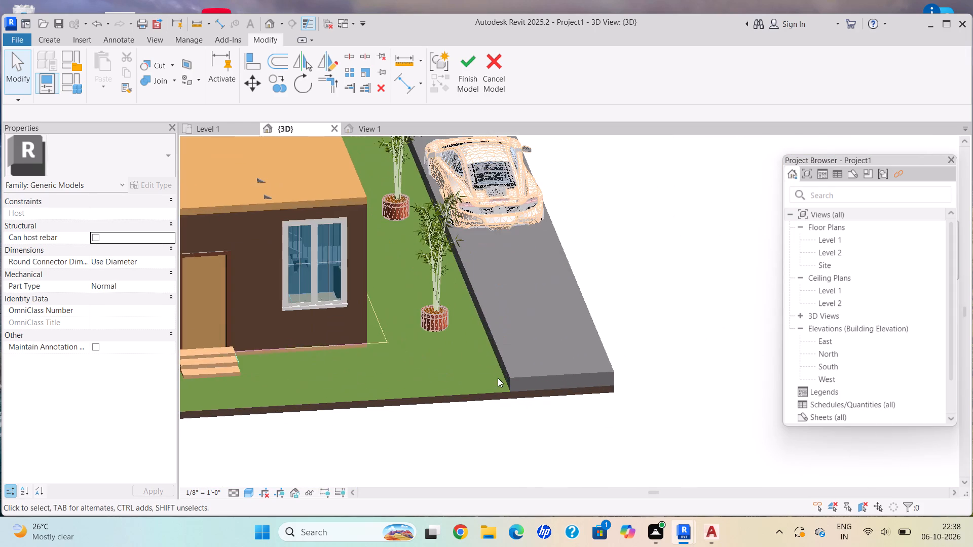
{"action": "middle_click_drag", "start_coordinate": [496, 377], "coordinate": [424, 354], "text": "shift"}
{"action": "scroll", "coordinate": [366, 335], "scroll_direction": "down", "scroll_amount": 5}
{"action": "middle_click_drag", "start_coordinate": [373, 300], "coordinate": [441, 370]}
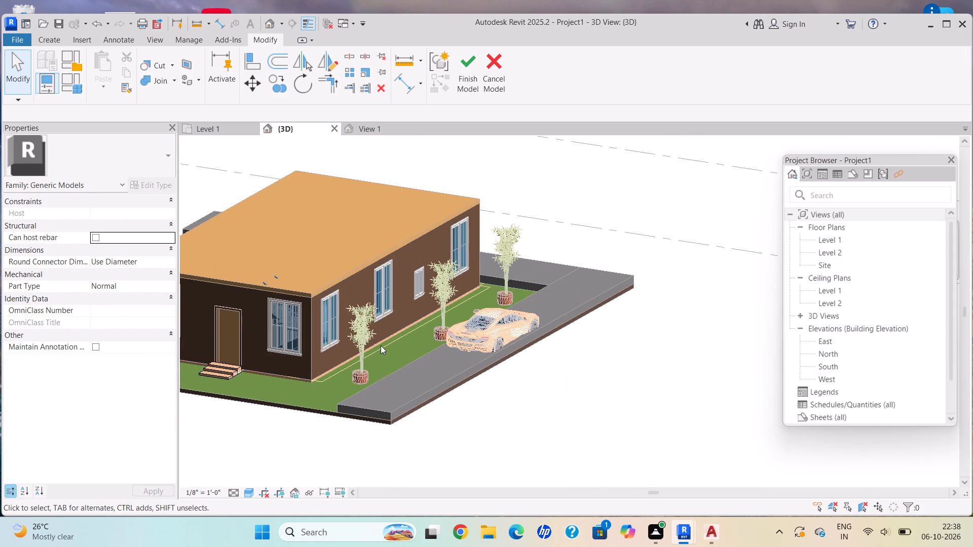
{"action": "scroll", "coordinate": [364, 344], "scroll_direction": "up", "scroll_amount": 1}
{"action": "scroll", "coordinate": [361, 342], "scroll_direction": "down", "scroll_amount": 1}
{"action": "scroll", "coordinate": [360, 342], "scroll_direction": "up", "scroll_amount": 5}
{"action": "scroll", "coordinate": [327, 359], "scroll_direction": "down", "scroll_amount": 5}
{"action": "middle_click_drag", "start_coordinate": [314, 357], "coordinate": [364, 340], "text": "shift"}
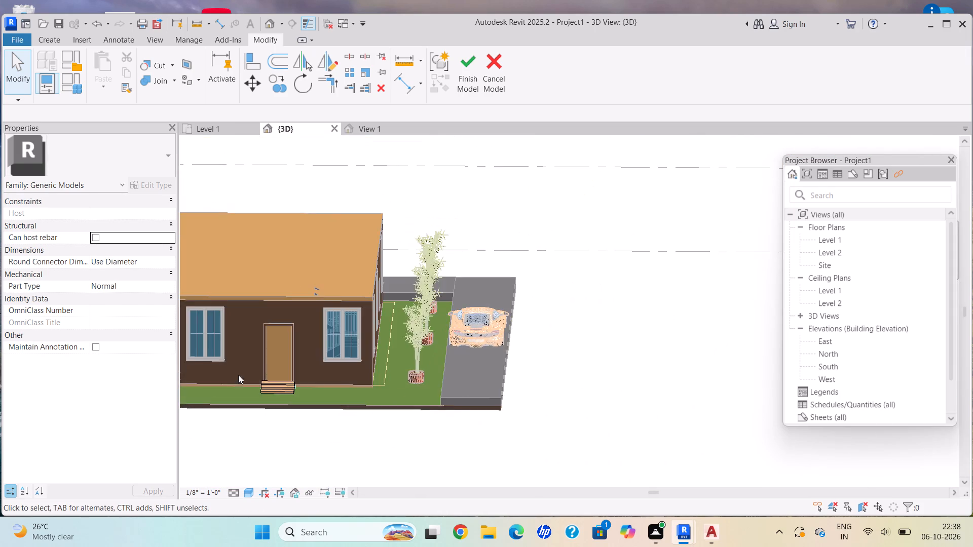
{"action": "scroll", "coordinate": [237, 376], "scroll_direction": "up", "scroll_amount": 6}
{"action": "scroll", "coordinate": [370, 359], "scroll_direction": "down", "scroll_amount": 1}
{"action": "scroll", "coordinate": [370, 359], "scroll_direction": "up", "scroll_amount": 3}
{"action": "scroll", "coordinate": [372, 361], "scroll_direction": "down", "scroll_amount": 1}
{"action": "scroll", "coordinate": [373, 365], "scroll_direction": "up", "scroll_amount": 1}
{"action": "scroll", "coordinate": [375, 373], "scroll_direction": "down", "scroll_amount": 1}
{"action": "scroll", "coordinate": [376, 374], "scroll_direction": "up", "scroll_amount": 1}
{"action": "scroll", "coordinate": [377, 376], "scroll_direction": "down", "scroll_amount": 4}
{"action": "scroll", "coordinate": [378, 376], "scroll_direction": "up", "scroll_amount": 1}
{"action": "scroll", "coordinate": [378, 376], "scroll_direction": "down", "scroll_amount": 1}
{"action": "middle_click_drag", "start_coordinate": [396, 385], "coordinate": [438, 419]}
{"action": "scroll", "coordinate": [436, 414], "scroll_direction": "down", "scroll_amount": 4}
{"action": "scroll", "coordinate": [436, 414], "scroll_direction": "up", "scroll_amount": 1}
{"action": "scroll", "coordinate": [417, 426], "scroll_direction": "down", "scroll_amount": 2}
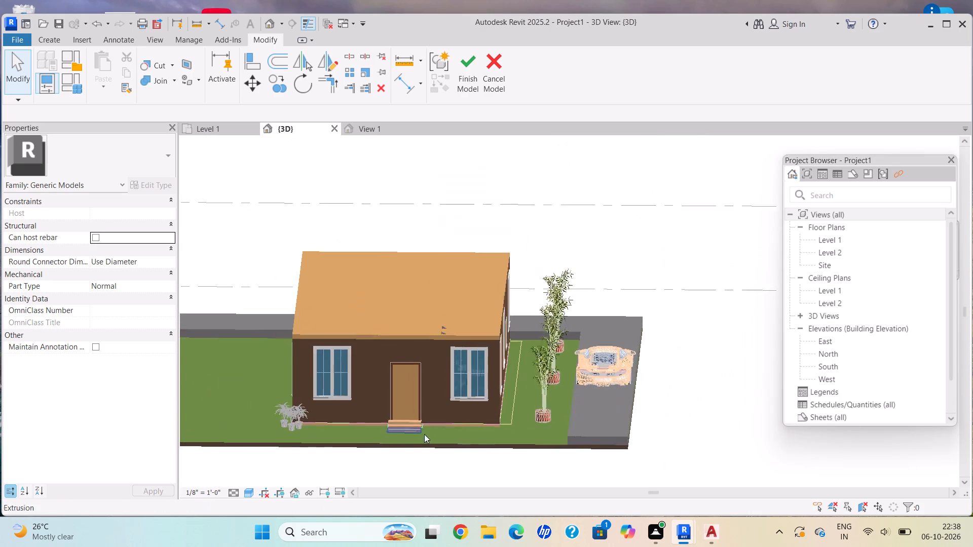
{"action": "scroll", "coordinate": [424, 434], "scroll_direction": "down", "scroll_amount": 1}
{"action": "scroll", "coordinate": [471, 418], "scroll_direction": "up", "scroll_amount": 6}
{"action": "middle_click_drag", "start_coordinate": [519, 421], "coordinate": [596, 433]}
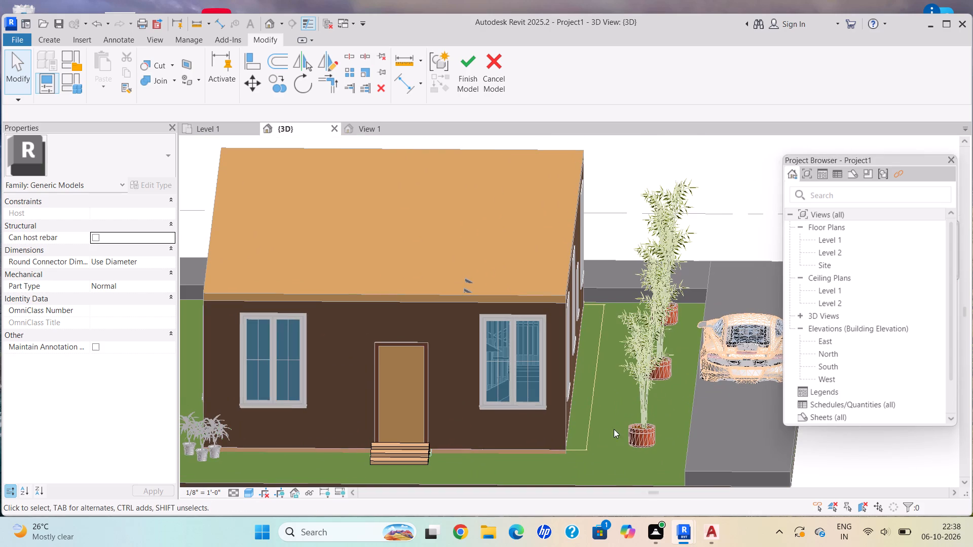
{"action": "scroll", "coordinate": [673, 377], "scroll_direction": "down", "scroll_amount": 1}
{"action": "middle_click_drag", "start_coordinate": [662, 367], "coordinate": [659, 360]}
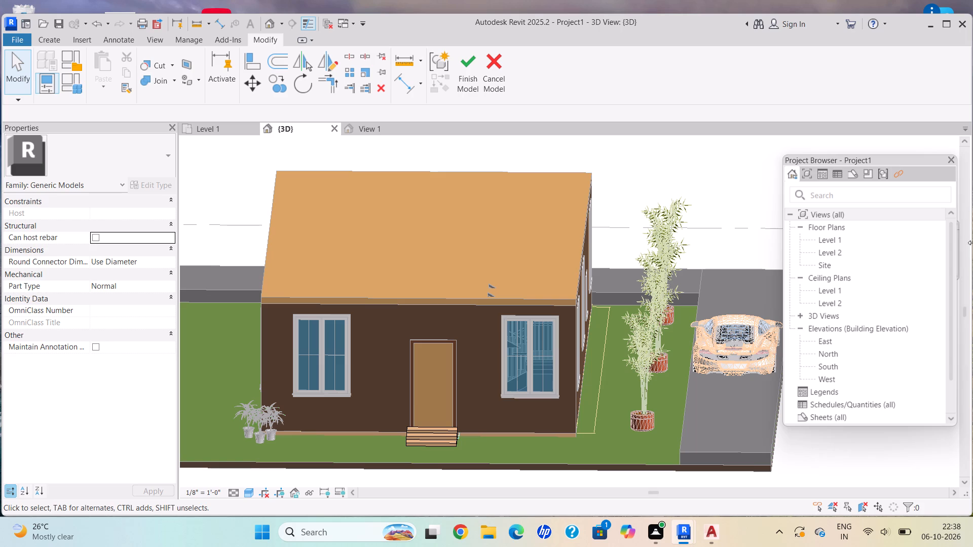
Inspect the front door, the Cherry-painted entrance steps and the long wall facing the open lawn.
{"action": "scroll", "coordinate": [408, 389], "scroll_direction": "up", "scroll_amount": 7}
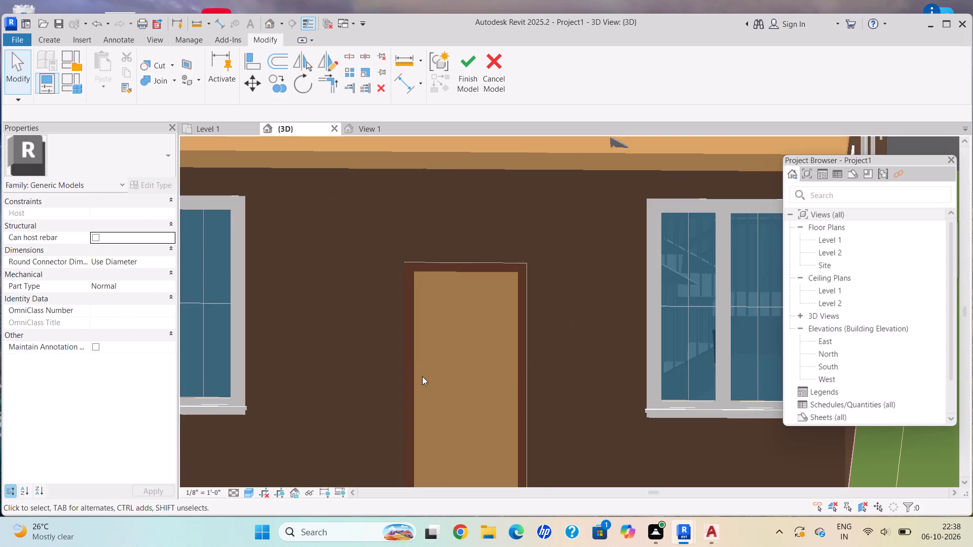
{"action": "middle_click_drag", "start_coordinate": [422, 376], "coordinate": [447, 384], "text": "shift"}
{"action": "scroll", "coordinate": [447, 384], "scroll_direction": "down", "scroll_amount": 6}
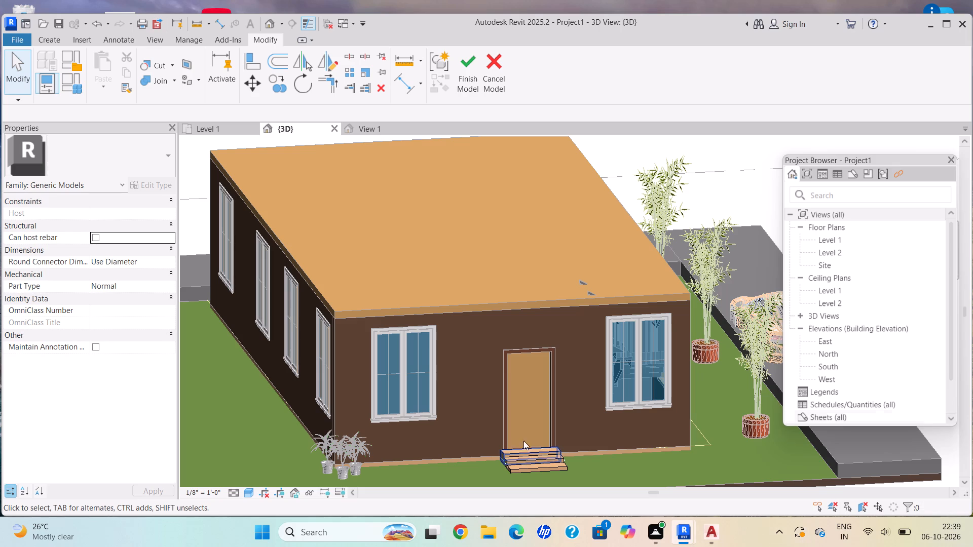
{"action": "scroll", "coordinate": [517, 366], "scroll_direction": "down", "scroll_amount": 3}
{"action": "middle_click_drag", "start_coordinate": [523, 362], "coordinate": [490, 320]}
{"action": "scroll", "coordinate": [483, 425], "scroll_direction": "up", "scroll_amount": 5}
{"action": "scroll", "coordinate": [383, 381], "scroll_direction": "down", "scroll_amount": 6}
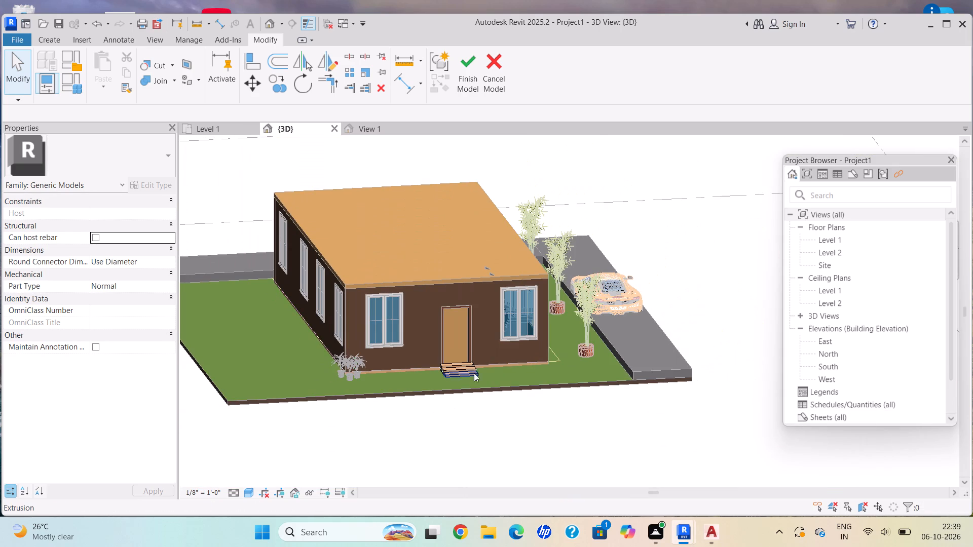
{"action": "scroll", "coordinate": [470, 357], "scroll_direction": "down", "scroll_amount": 3}
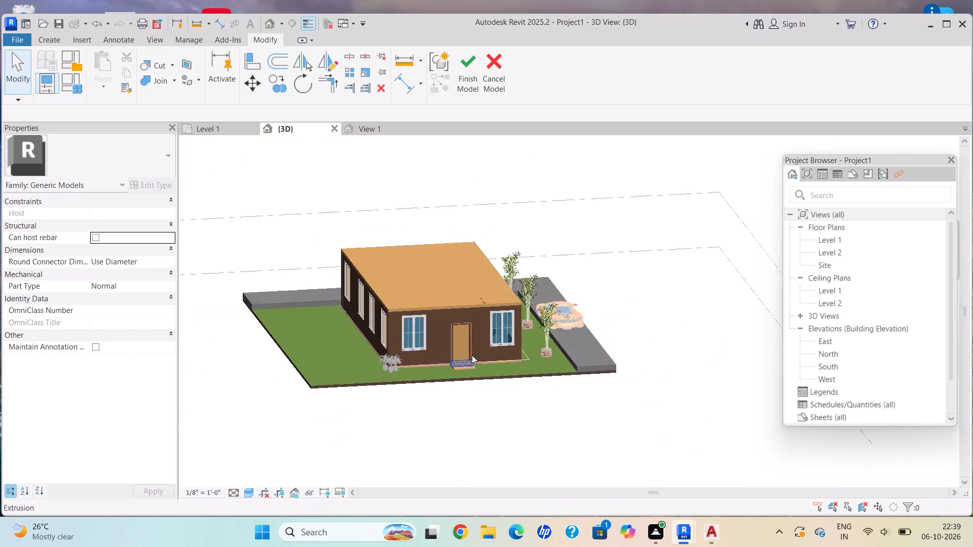
{"action": "scroll", "coordinate": [472, 355], "scroll_direction": "down", "scroll_amount": 1}
{"action": "scroll", "coordinate": [518, 381], "scroll_direction": "up", "scroll_amount": 2}
{"action": "scroll", "coordinate": [514, 381], "scroll_direction": "down", "scroll_amount": 1}
{"action": "scroll", "coordinate": [514, 381], "scroll_direction": "up", "scroll_amount": 3}
Inspect the front corner of the driveway slab where it meets the lawn and toposolid edge.
{"action": "scroll", "coordinate": [681, 368], "scroll_direction": "up", "scroll_amount": 5}
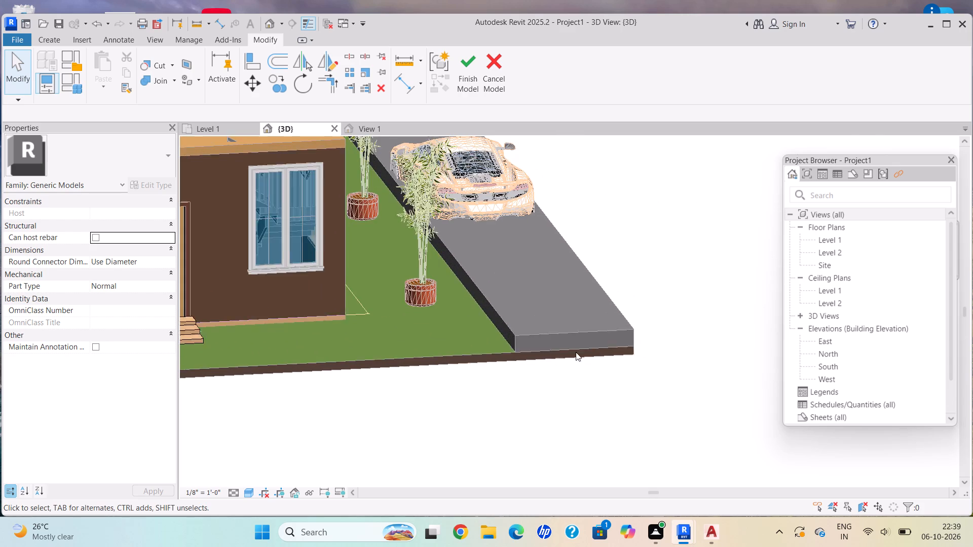
{"action": "scroll", "coordinate": [575, 355], "scroll_direction": "up", "scroll_amount": 6}
{"action": "scroll", "coordinate": [503, 333], "scroll_direction": "up", "scroll_amount": 2}
{"action": "scroll", "coordinate": [503, 333], "scroll_direction": "down", "scroll_amount": 1}
{"action": "scroll", "coordinate": [503, 333], "scroll_direction": "up", "scroll_amount": 1}
{"action": "scroll", "coordinate": [503, 333], "scroll_direction": "down", "scroll_amount": 1}
{"action": "scroll", "coordinate": [503, 339], "scroll_direction": "up", "scroll_amount": 2}
{"action": "scroll", "coordinate": [568, 322], "scroll_direction": "up", "scroll_amount": 5}
{"action": "scroll", "coordinate": [576, 312], "scroll_direction": "down", "scroll_amount": 2}
{"action": "scroll", "coordinate": [578, 315], "scroll_direction": "up", "scroll_amount": 1}
{"action": "scroll", "coordinate": [589, 330], "scroll_direction": "down", "scroll_amount": 2}
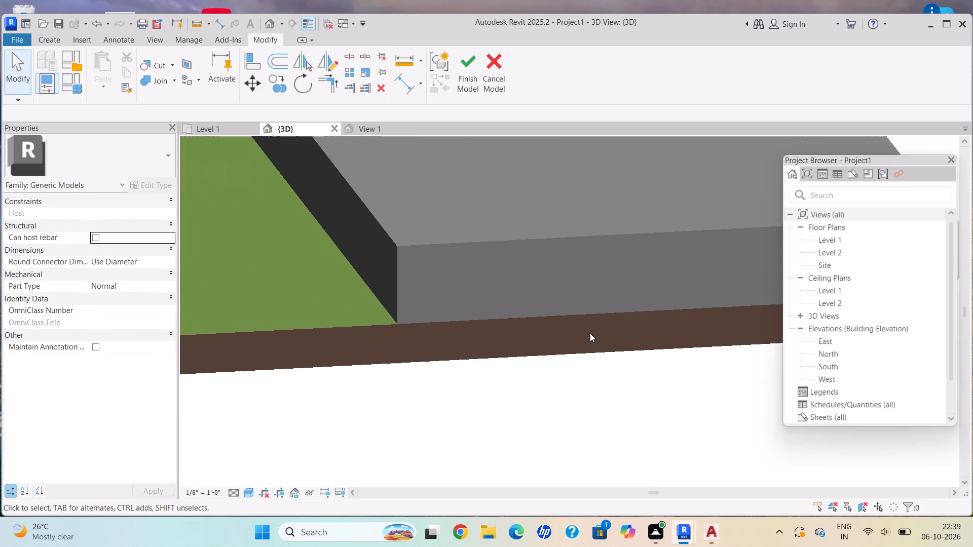
{"action": "scroll", "coordinate": [590, 333], "scroll_direction": "down", "scroll_amount": 4}
{"action": "scroll", "coordinate": [578, 348], "scroll_direction": "up", "scroll_amount": 1}
{"action": "scroll", "coordinate": [573, 358], "scroll_direction": "down", "scroll_amount": 6}
{"action": "scroll", "coordinate": [466, 368], "scroll_direction": "up", "scroll_amount": 3}
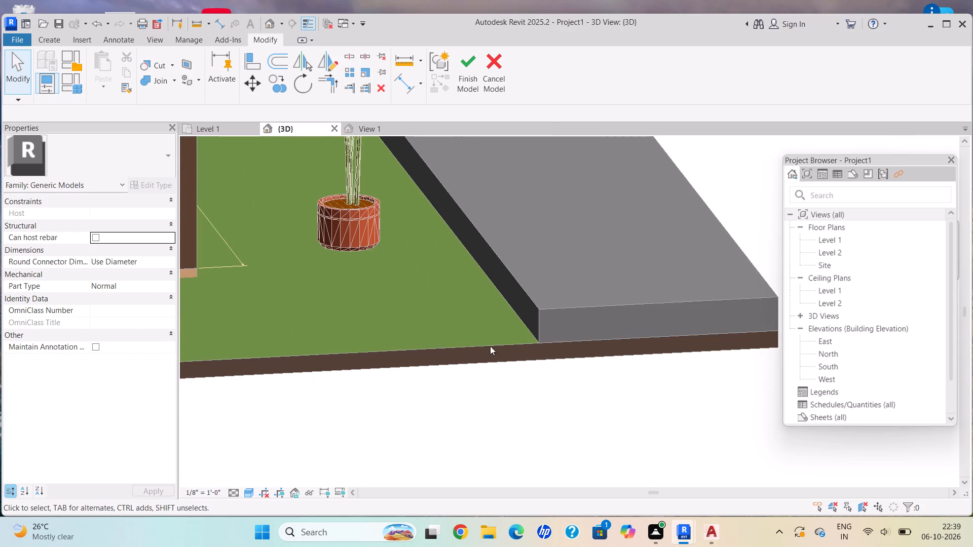
{"action": "scroll", "coordinate": [508, 370], "scroll_direction": "down", "scroll_amount": 5}
{"action": "scroll", "coordinate": [526, 374], "scroll_direction": "up", "scroll_amount": 1}
{"action": "scroll", "coordinate": [526, 375], "scroll_direction": "down", "scroll_amount": 10}
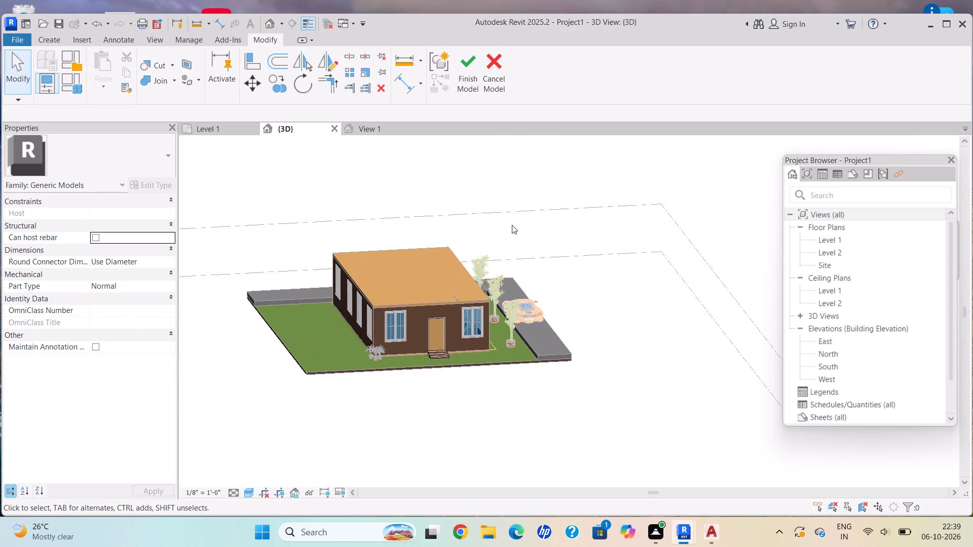
Review the driveway-side wall, plinth edge, roof and front steps together with the parked car and bamboo plants.
{"action": "middle_click_drag", "start_coordinate": [471, 214], "coordinate": [403, 239], "text": "shift"}
{"action": "scroll", "coordinate": [468, 213], "scroll_direction": "down", "scroll_amount": 1, "text": "shift"}
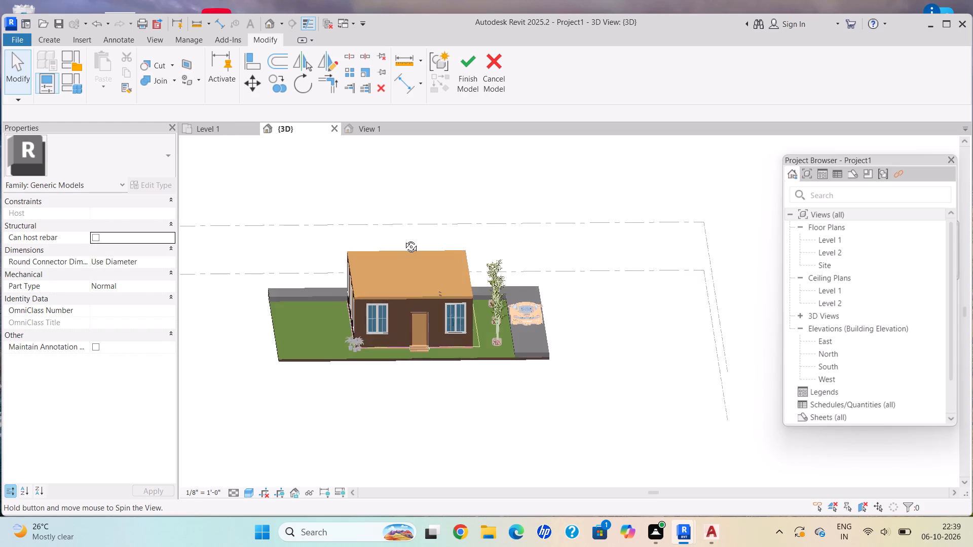
{"action": "middle_click_drag", "start_coordinate": [403, 239], "coordinate": [371, 298], "text": "shift"}
{"action": "scroll", "coordinate": [510, 342], "scroll_direction": "up", "scroll_amount": 4}
{"action": "scroll", "coordinate": [395, 287], "scroll_direction": "up", "scroll_amount": 7}
{"action": "scroll", "coordinate": [422, 324], "scroll_direction": "down", "scroll_amount": 1}
{"action": "scroll", "coordinate": [422, 324], "scroll_direction": "up", "scroll_amount": 1}
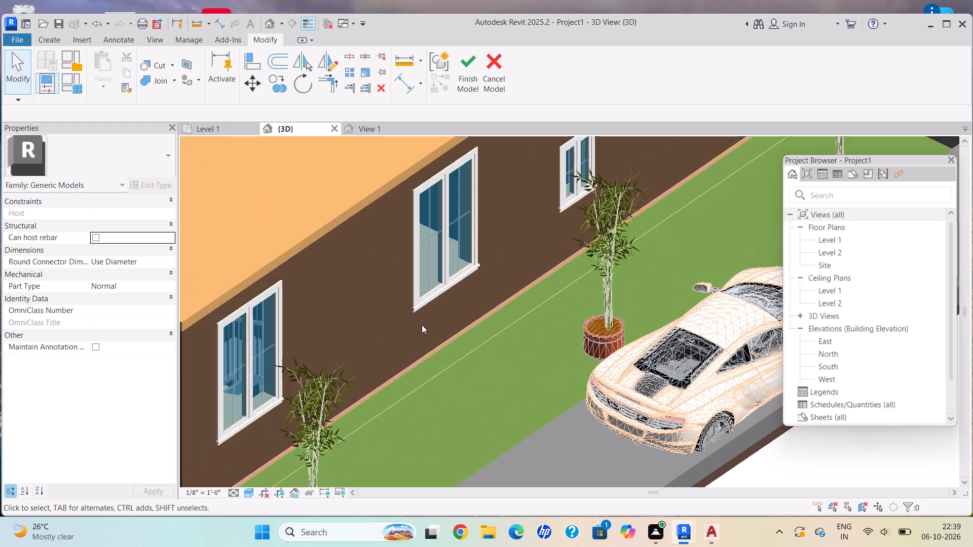
{"action": "middle_click_drag", "start_coordinate": [425, 326], "coordinate": [481, 274], "text": "shift"}
{"action": "scroll", "coordinate": [482, 286], "scroll_direction": "up", "scroll_amount": 1, "text": "shift"}
{"action": "scroll", "coordinate": [482, 307], "scroll_direction": "down", "scroll_amount": 5}
{"action": "middle_click_drag", "start_coordinate": [486, 350], "coordinate": [499, 313], "text": "shift"}
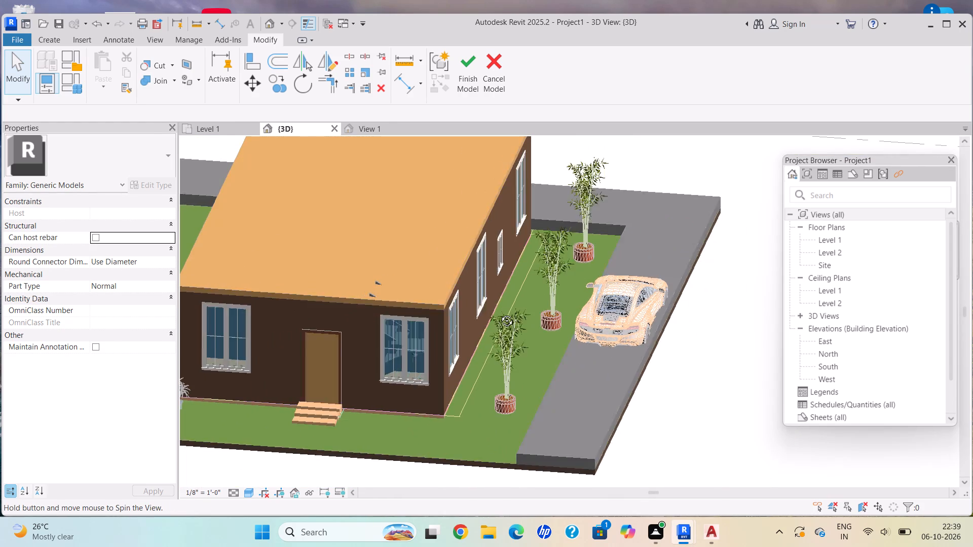
{"action": "middle_click_drag", "start_coordinate": [499, 313], "coordinate": [516, 287], "text": "shift"}
{"action": "scroll", "coordinate": [365, 379], "scroll_direction": "up", "scroll_amount": 2}
{"action": "scroll", "coordinate": [388, 361], "scroll_direction": "down", "scroll_amount": 1}
{"action": "scroll", "coordinate": [389, 359], "scroll_direction": "up", "scroll_amount": 2}
{"action": "scroll", "coordinate": [416, 322], "scroll_direction": "down", "scroll_amount": 1, "text": "shift"}
{"action": "middle_click_drag", "start_coordinate": [411, 321], "coordinate": [394, 370], "text": "shift"}
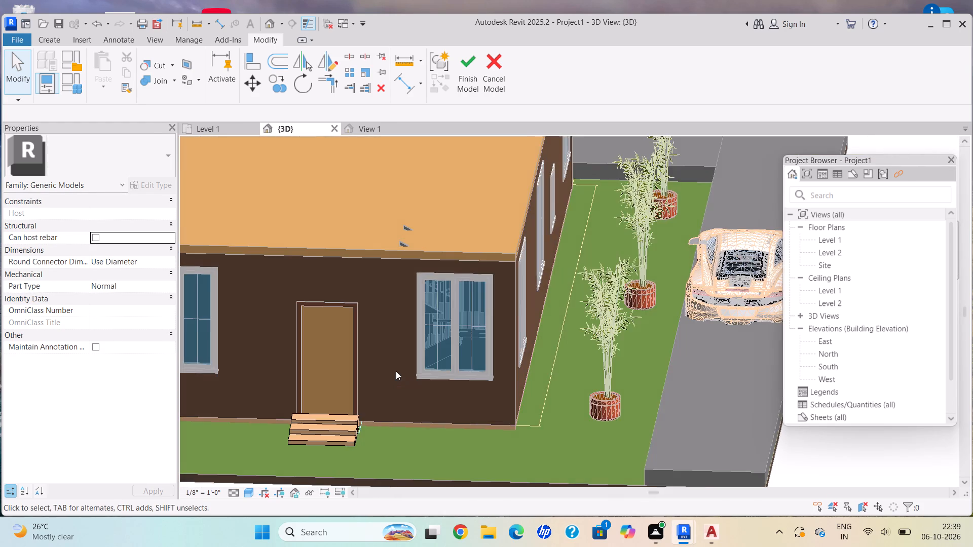
{"action": "scroll", "coordinate": [404, 375], "scroll_direction": "down", "scroll_amount": 3}
{"action": "middle_click_drag", "start_coordinate": [407, 372], "coordinate": [413, 417]}
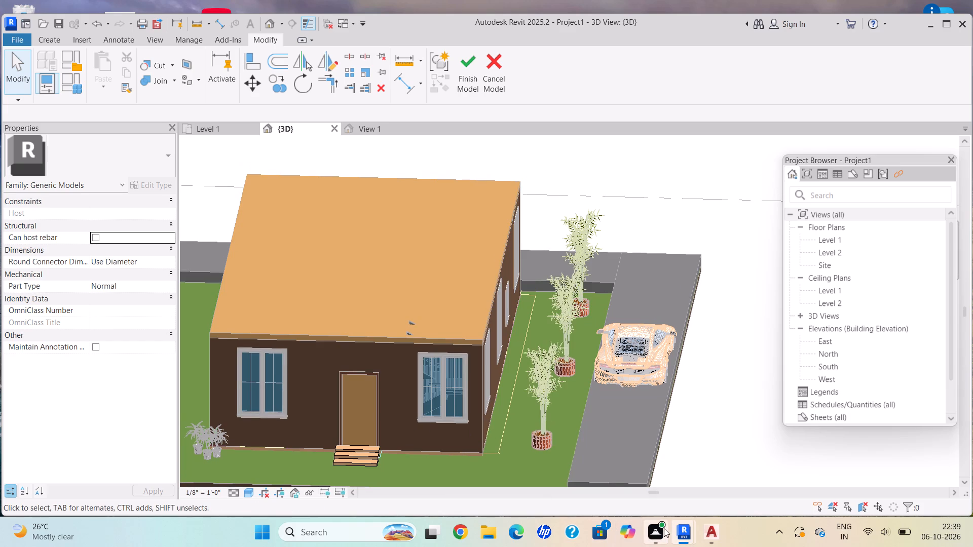
{"action": "scroll", "coordinate": [435, 289], "scroll_direction": "up", "scroll_amount": 3}
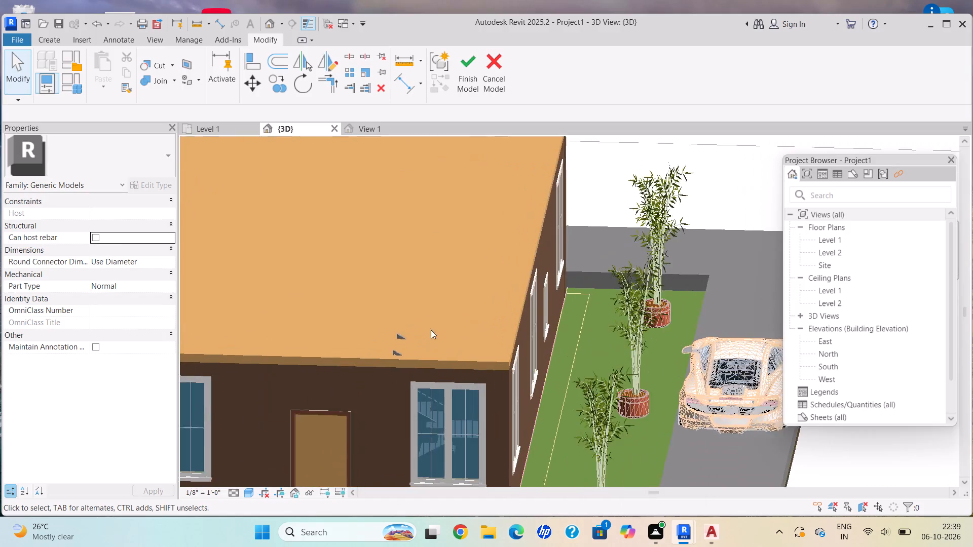
{"action": "scroll", "coordinate": [432, 331], "scroll_direction": "down", "scroll_amount": 3}
{"action": "middle_click_drag", "start_coordinate": [437, 292], "coordinate": [436, 189]}
{"action": "scroll", "coordinate": [492, 289], "scroll_direction": "up", "scroll_amount": 1}
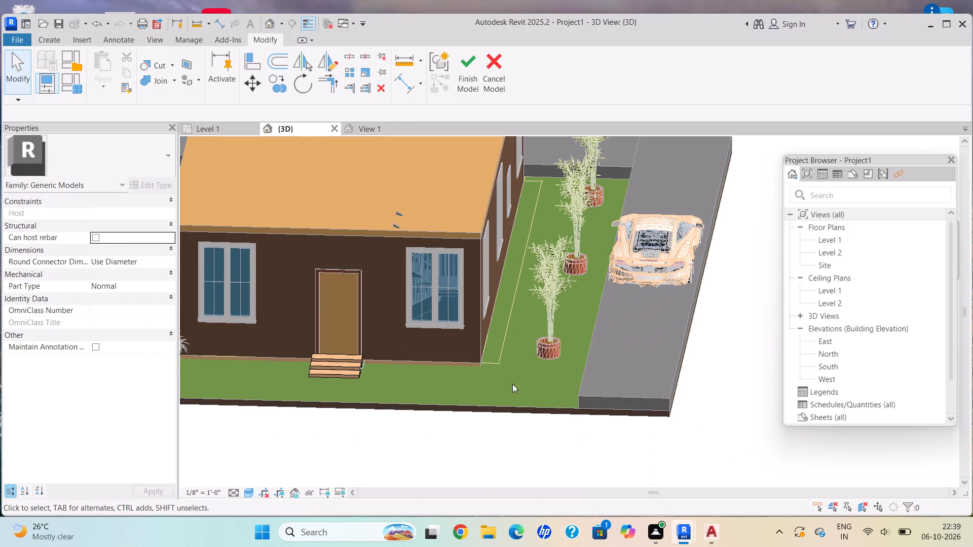
{"action": "scroll", "coordinate": [561, 322], "scroll_direction": "down", "scroll_amount": 3}
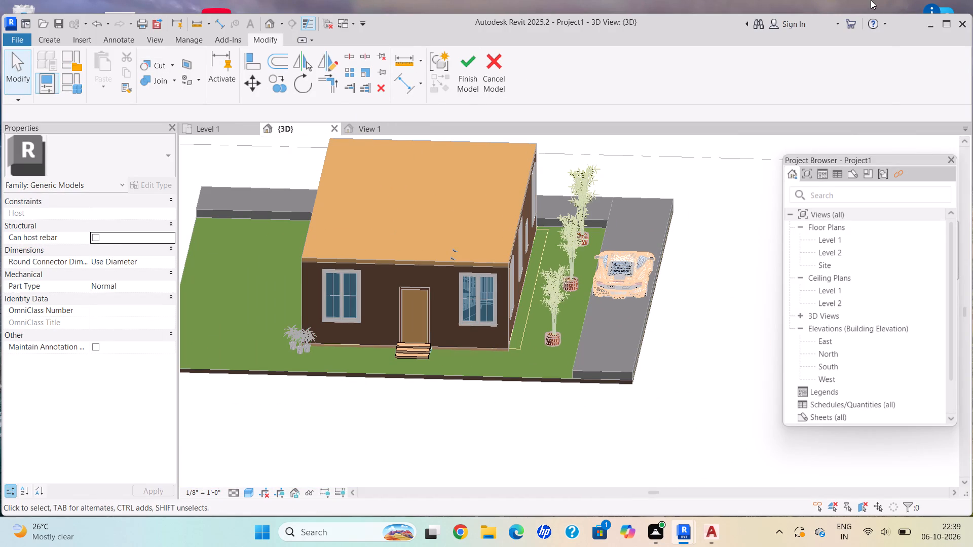
Finish the in-place Generic Models family of the front steps.
{"action": "left_click", "coordinate": [462, 63]}
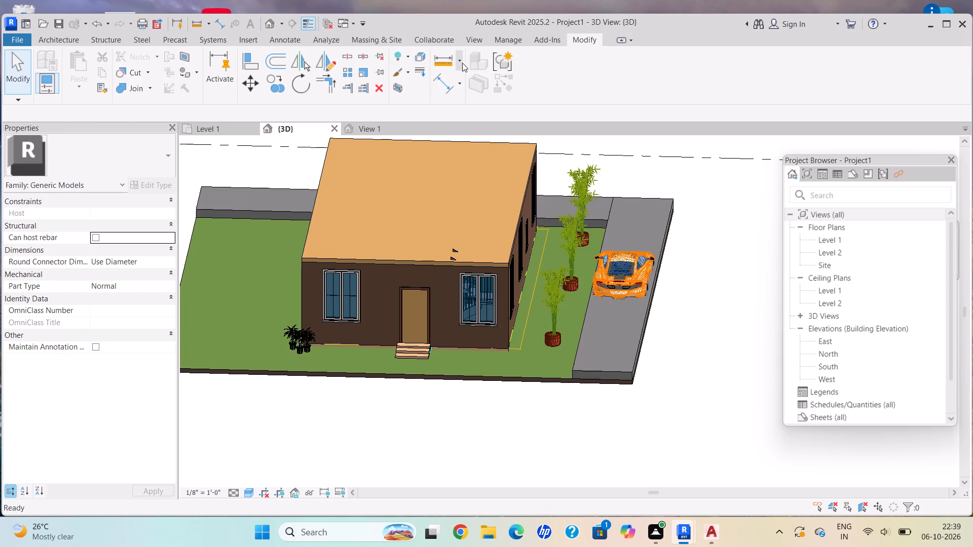
{"action": "scroll", "coordinate": [573, 307], "scroll_direction": "down", "scroll_amount": 1}
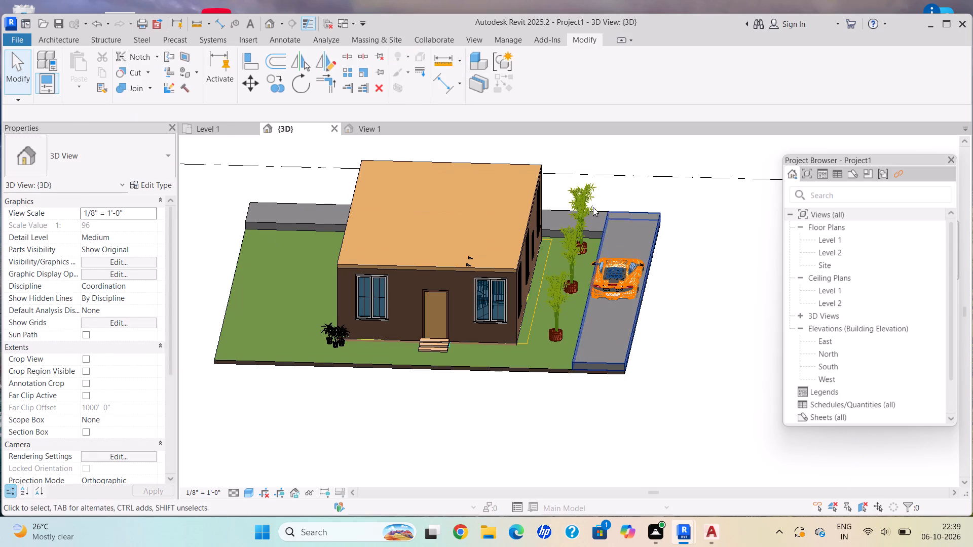
{"action": "scroll", "coordinate": [459, 370], "scroll_direction": "up", "scroll_amount": 4}
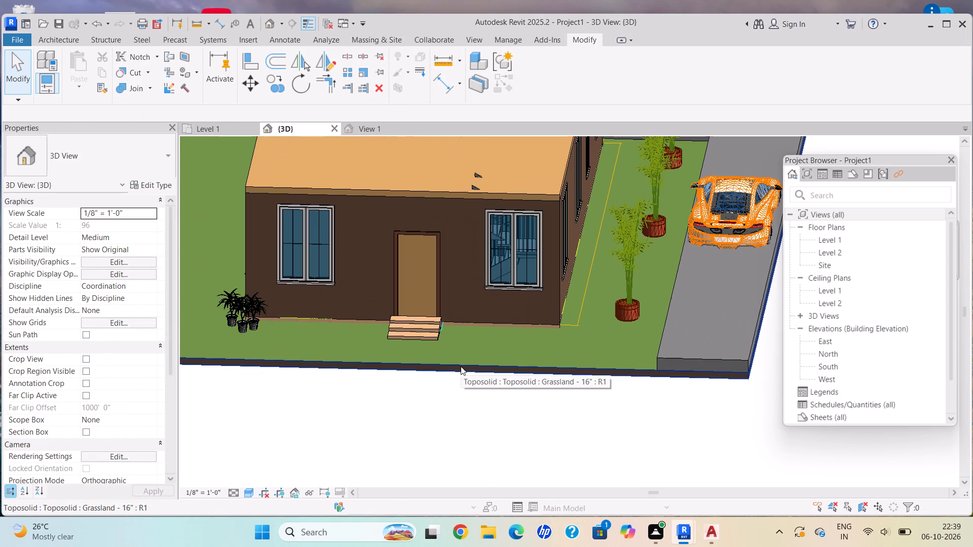
{"action": "scroll", "coordinate": [461, 360], "scroll_direction": "down", "scroll_amount": 3}
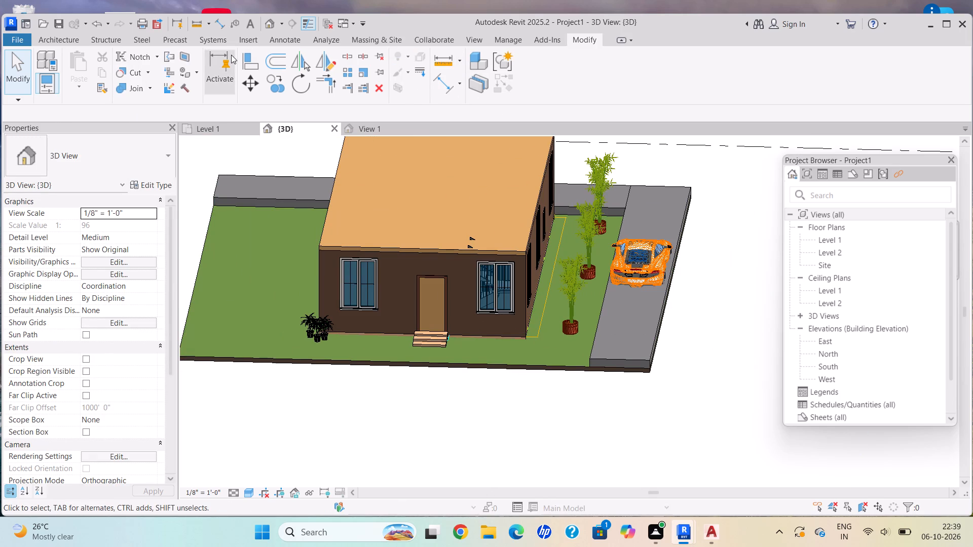
Browse the folders of the SHUBHAM CITY family library in Documents for another component family to load.
{"action": "left_click", "coordinate": [61, 38]}
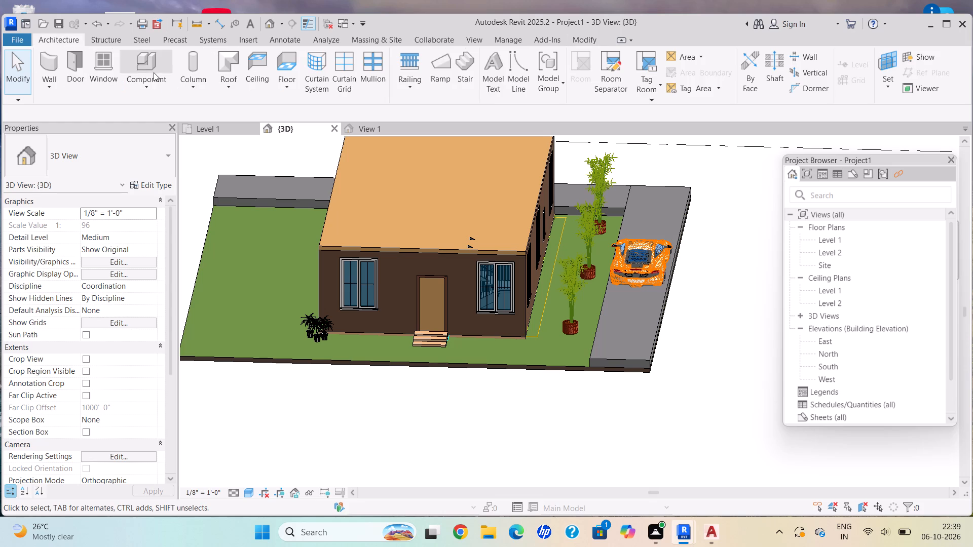
{"action": "left_click", "coordinate": [144, 91]}
{"action": "left_click", "coordinate": [186, 112]}
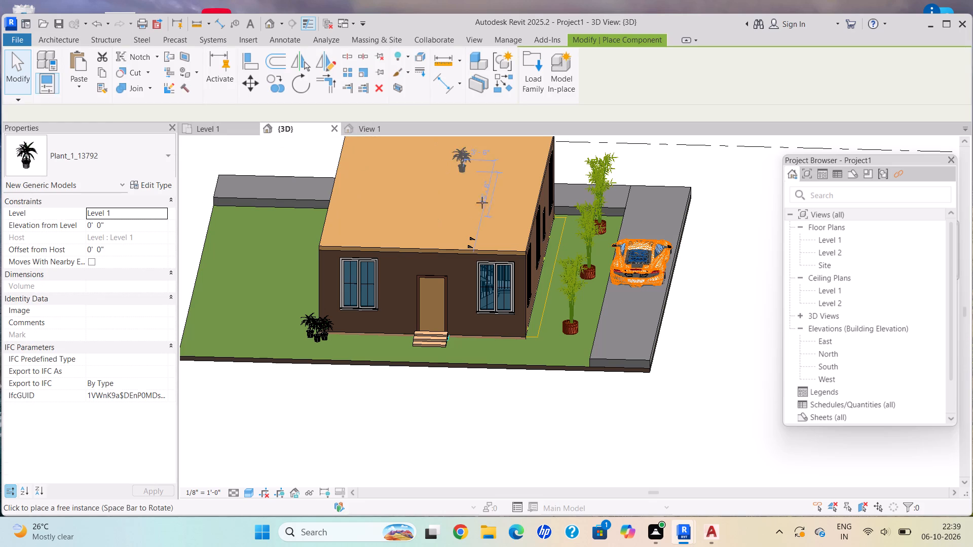
{"action": "left_click", "coordinate": [60, 42]}
{"action": "left_click", "coordinate": [147, 93]}
{"action": "left_click", "coordinate": [179, 111]}
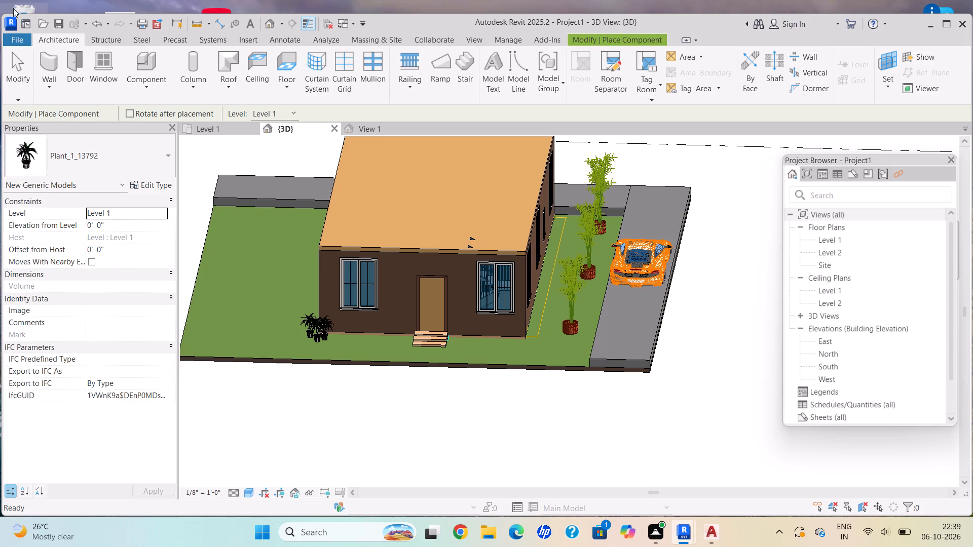
{"action": "left_click", "coordinate": [65, 37]}
{"action": "left_click", "coordinate": [142, 91]}
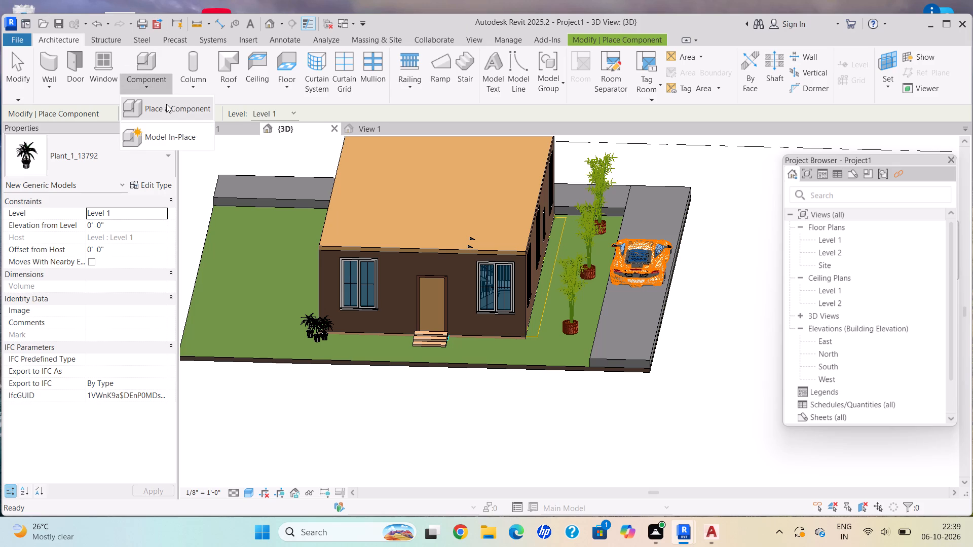
{"action": "left_click", "coordinate": [167, 104]}
{"action": "left_click", "coordinate": [581, 42]}
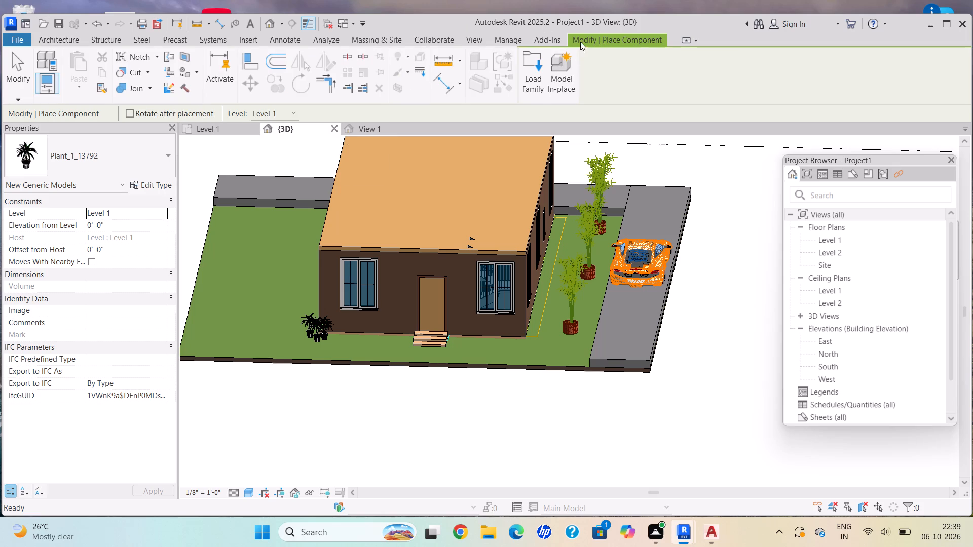
{"action": "left_click", "coordinate": [539, 79]}
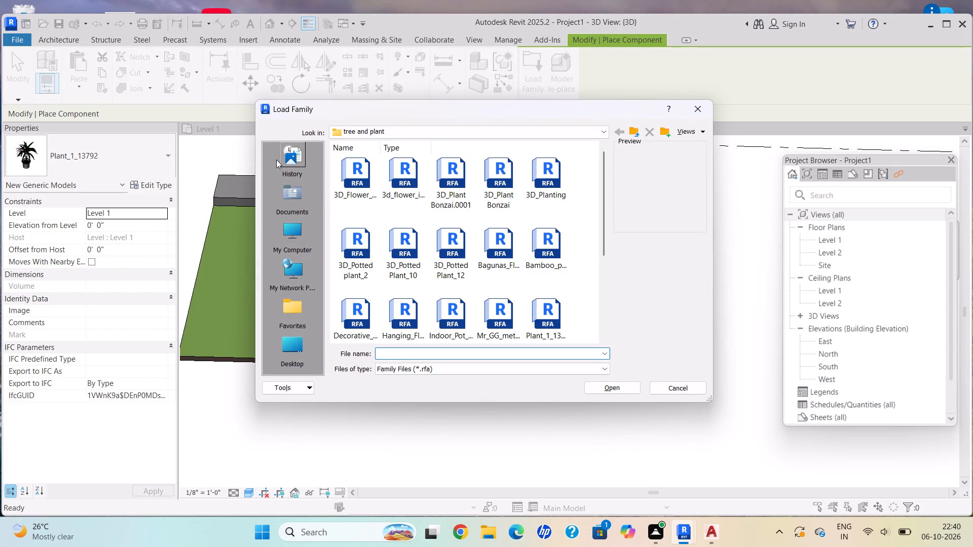
{"action": "left_click", "coordinate": [294, 197]}
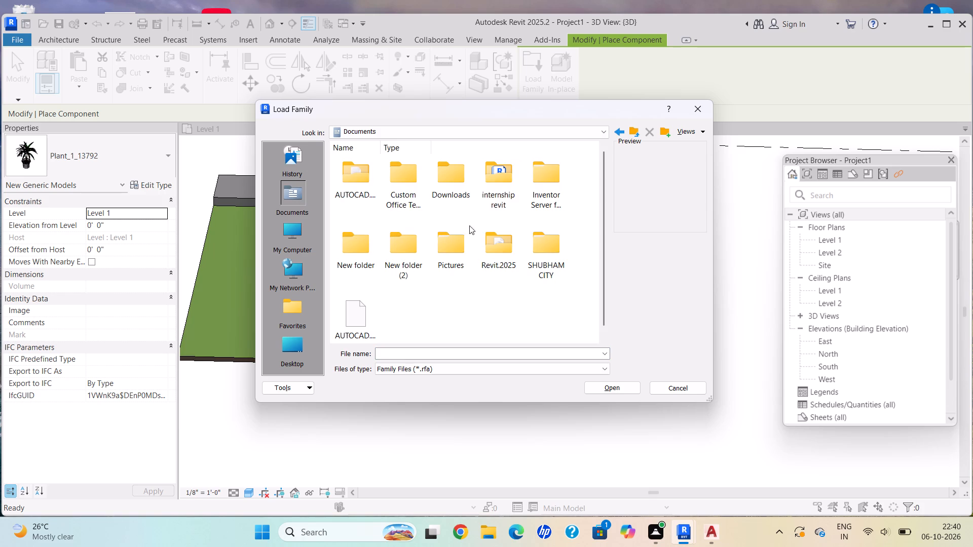
{"action": "double_click", "coordinate": [546, 252]}
{"action": "triple_click", "coordinate": [546, 252]}
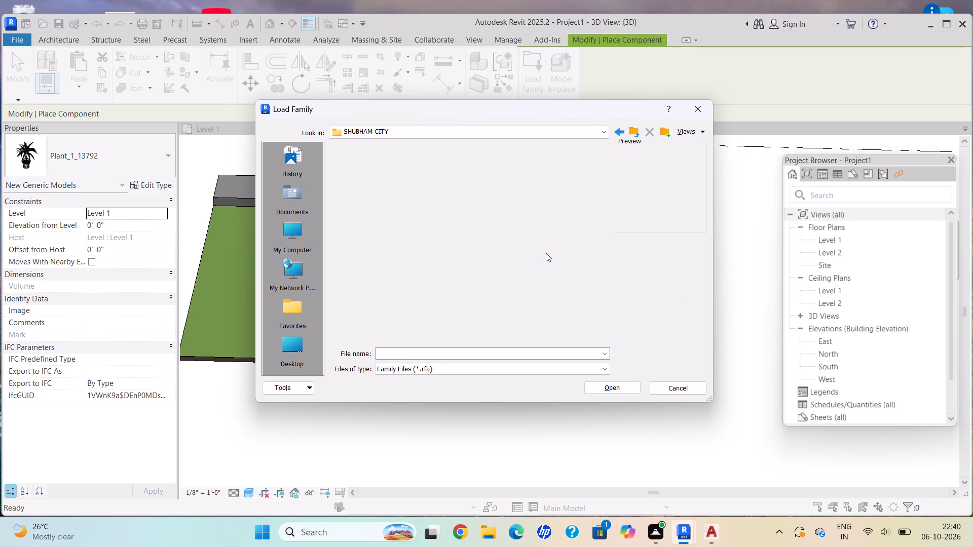
{"action": "left_click", "coordinate": [453, 250]}
{"action": "left_click", "coordinate": [408, 186]}
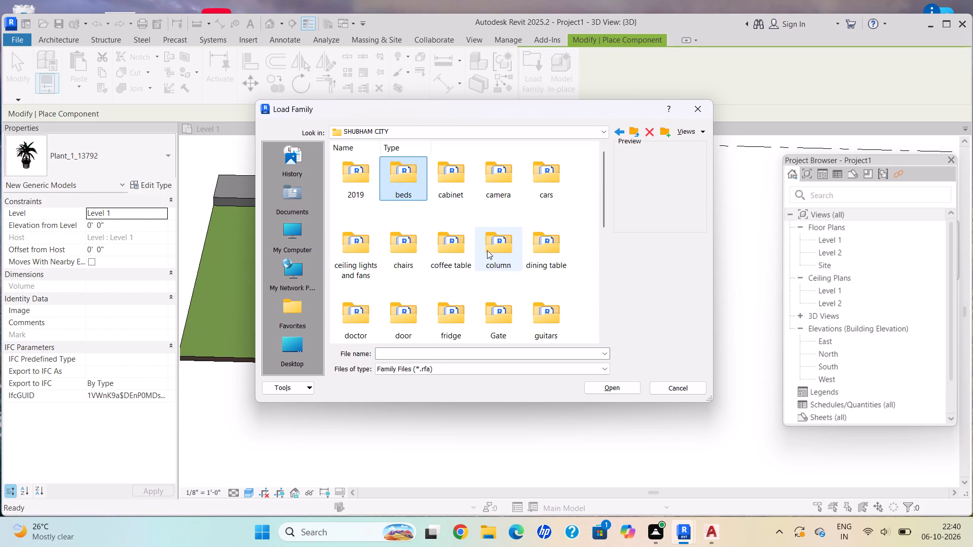
{"action": "left_click", "coordinate": [492, 251]}
{"action": "left_click", "coordinate": [544, 233]}
{"action": "left_click", "coordinate": [537, 173]}
{"action": "left_click", "coordinate": [418, 259]}
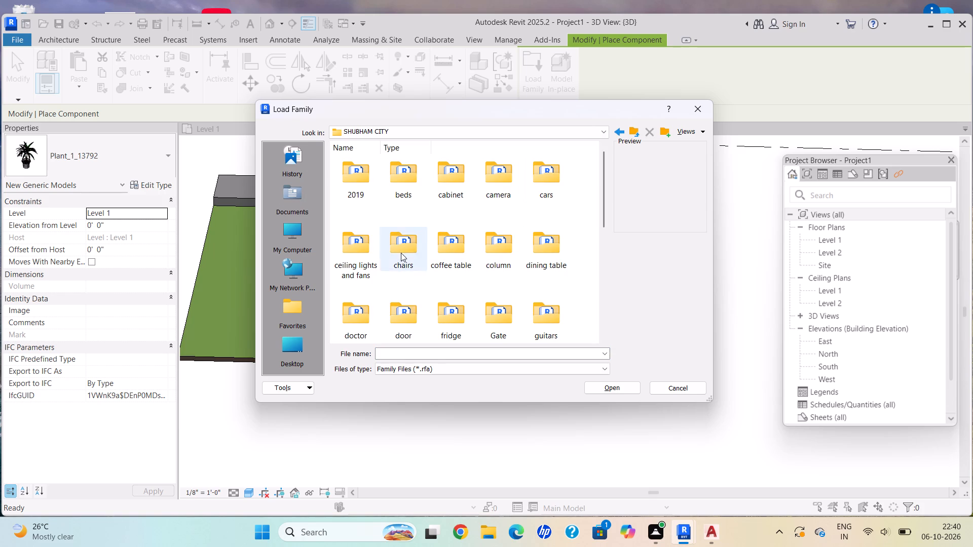
{"action": "left_click", "coordinate": [355, 260]}
{"action": "left_click", "coordinate": [401, 252]}
{"action": "scroll", "coordinate": [466, 266], "scroll_direction": "down", "scroll_amount": 4}
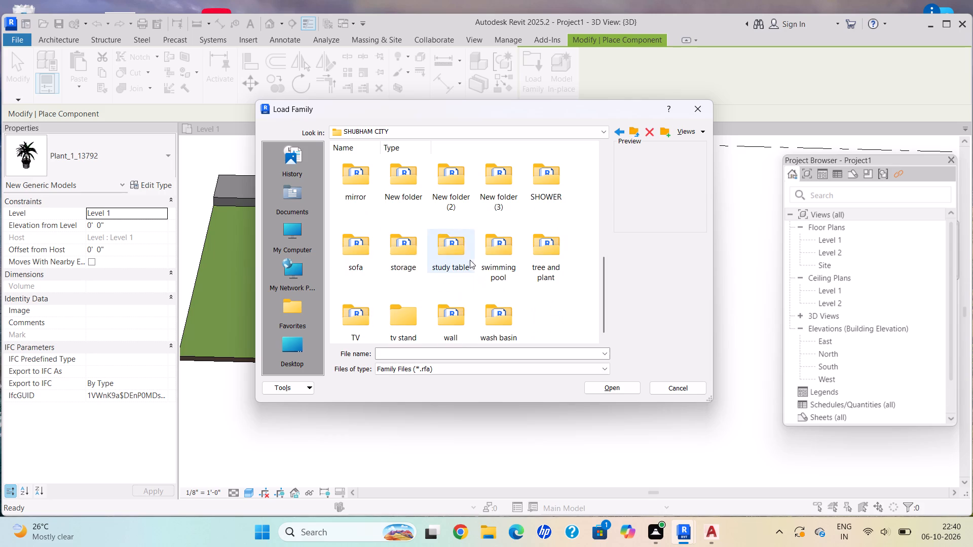
{"action": "scroll", "coordinate": [597, 267], "scroll_direction": "down", "scroll_amount": 4}
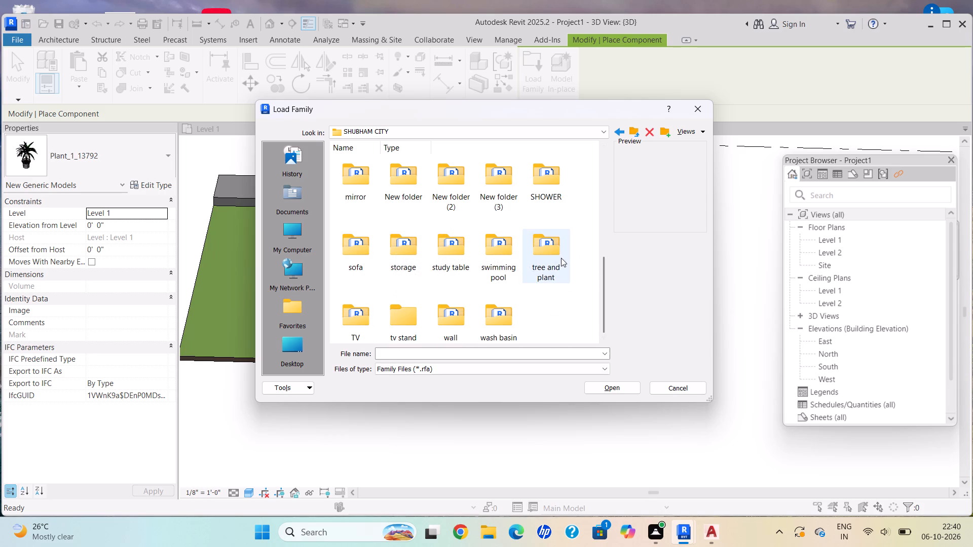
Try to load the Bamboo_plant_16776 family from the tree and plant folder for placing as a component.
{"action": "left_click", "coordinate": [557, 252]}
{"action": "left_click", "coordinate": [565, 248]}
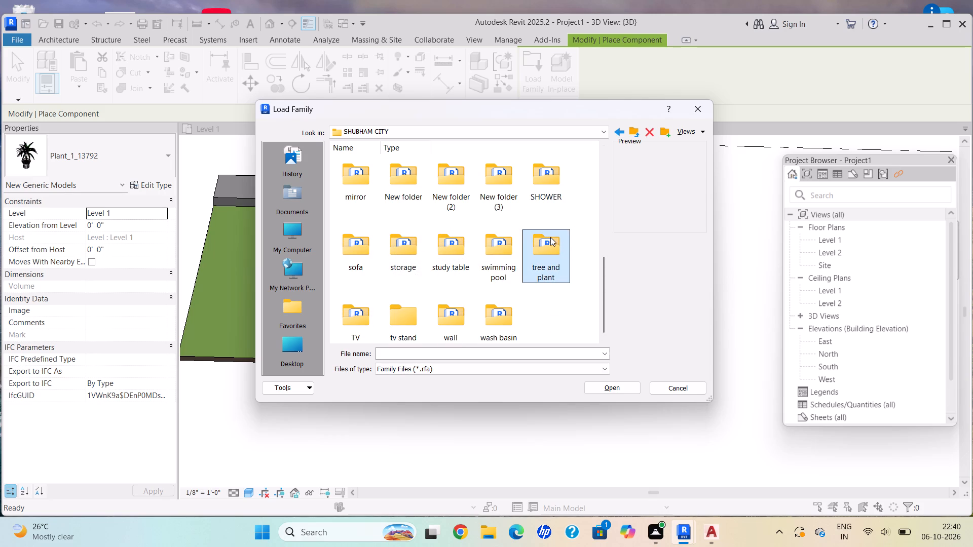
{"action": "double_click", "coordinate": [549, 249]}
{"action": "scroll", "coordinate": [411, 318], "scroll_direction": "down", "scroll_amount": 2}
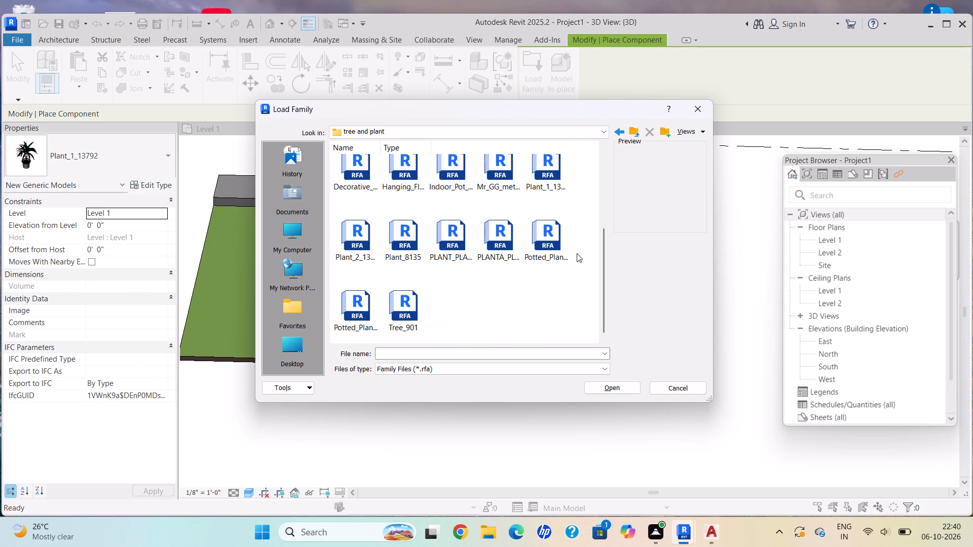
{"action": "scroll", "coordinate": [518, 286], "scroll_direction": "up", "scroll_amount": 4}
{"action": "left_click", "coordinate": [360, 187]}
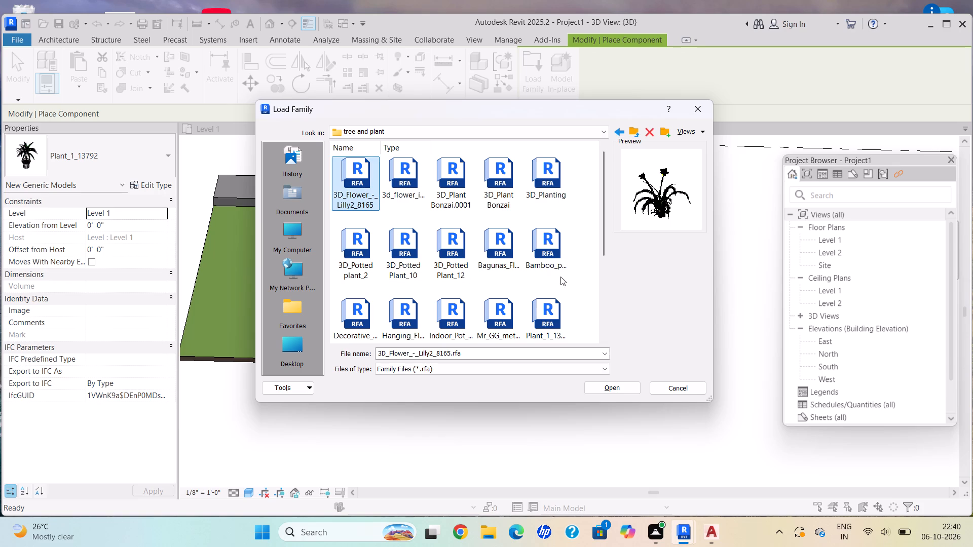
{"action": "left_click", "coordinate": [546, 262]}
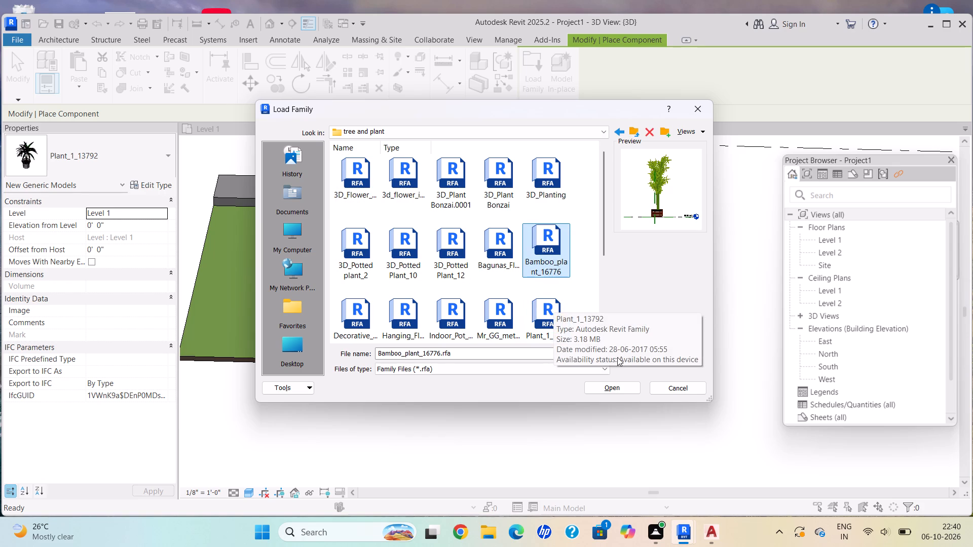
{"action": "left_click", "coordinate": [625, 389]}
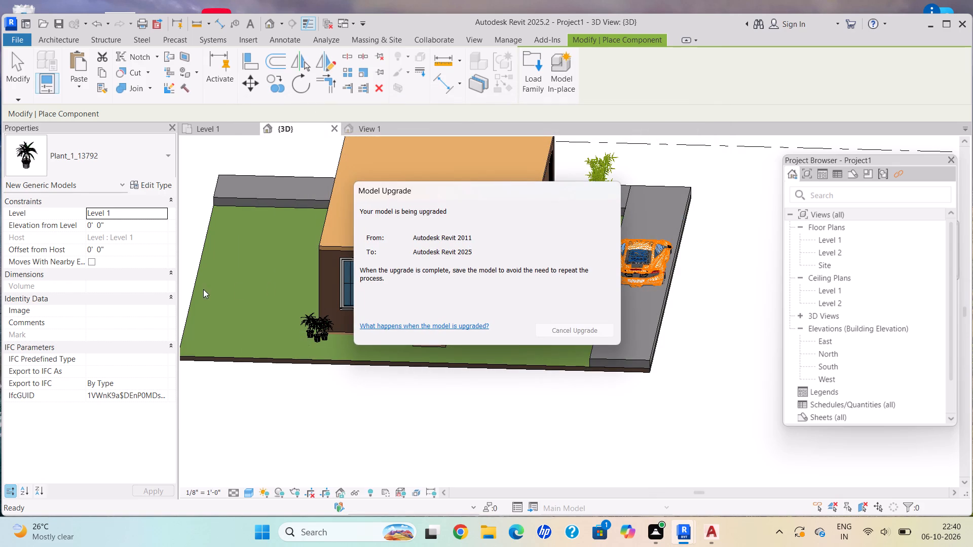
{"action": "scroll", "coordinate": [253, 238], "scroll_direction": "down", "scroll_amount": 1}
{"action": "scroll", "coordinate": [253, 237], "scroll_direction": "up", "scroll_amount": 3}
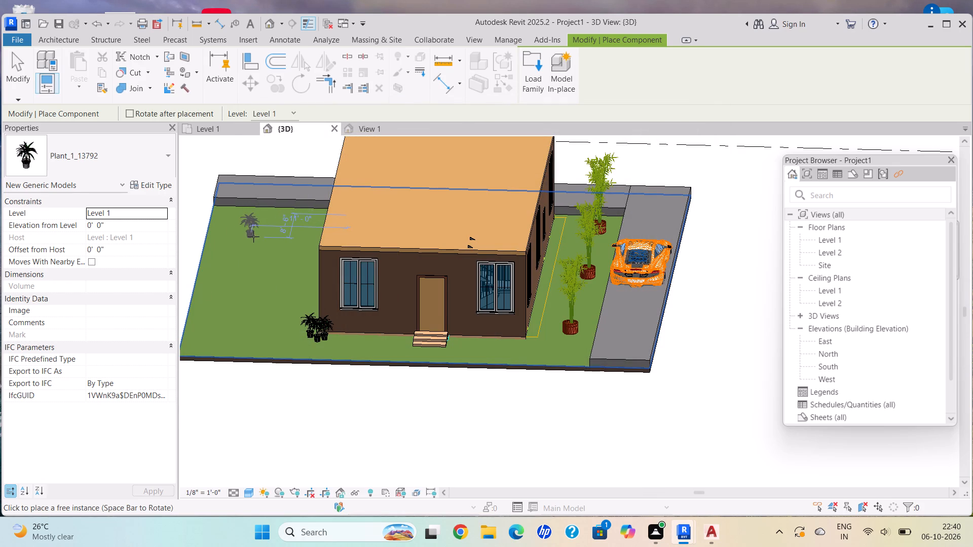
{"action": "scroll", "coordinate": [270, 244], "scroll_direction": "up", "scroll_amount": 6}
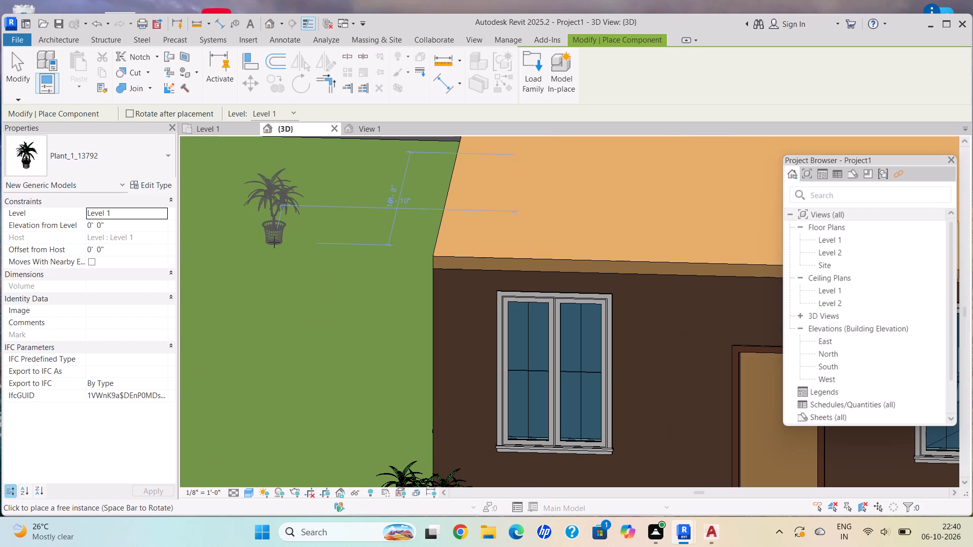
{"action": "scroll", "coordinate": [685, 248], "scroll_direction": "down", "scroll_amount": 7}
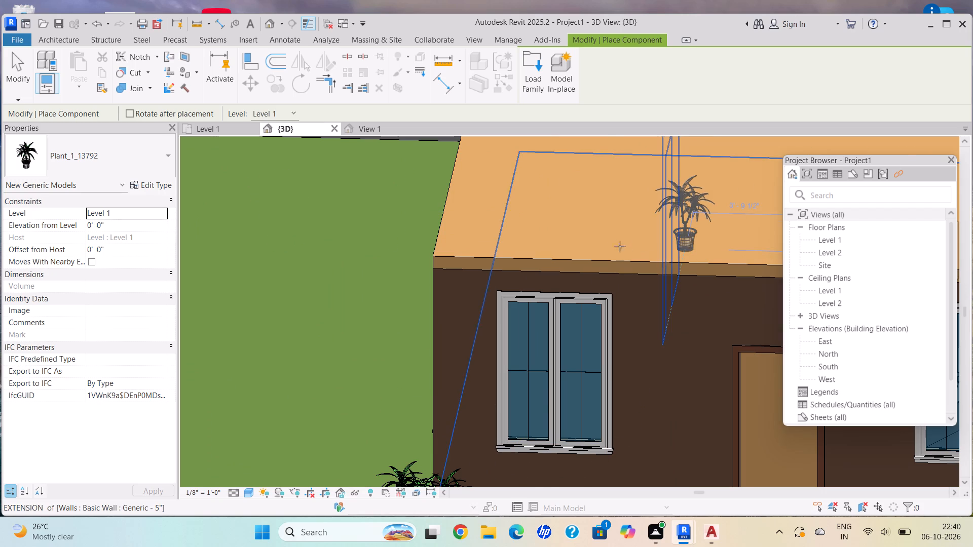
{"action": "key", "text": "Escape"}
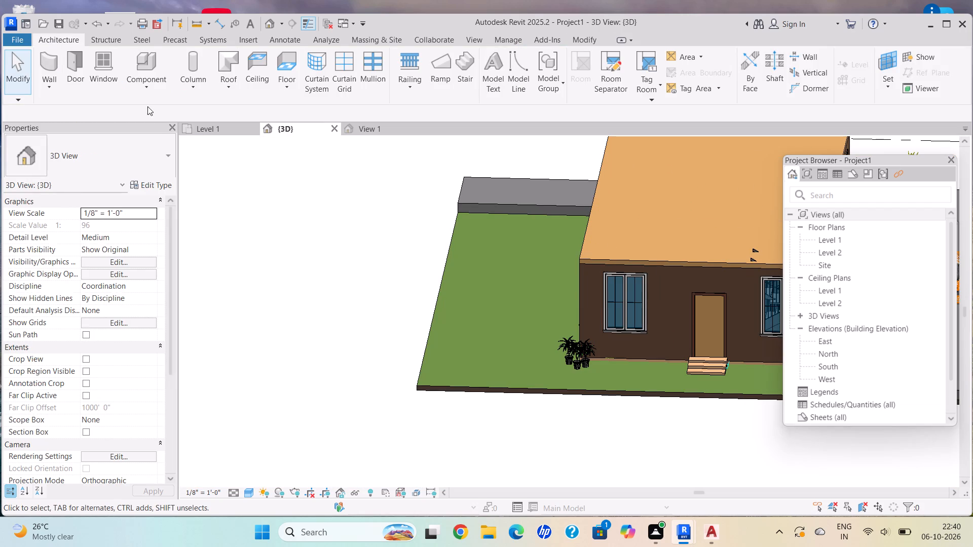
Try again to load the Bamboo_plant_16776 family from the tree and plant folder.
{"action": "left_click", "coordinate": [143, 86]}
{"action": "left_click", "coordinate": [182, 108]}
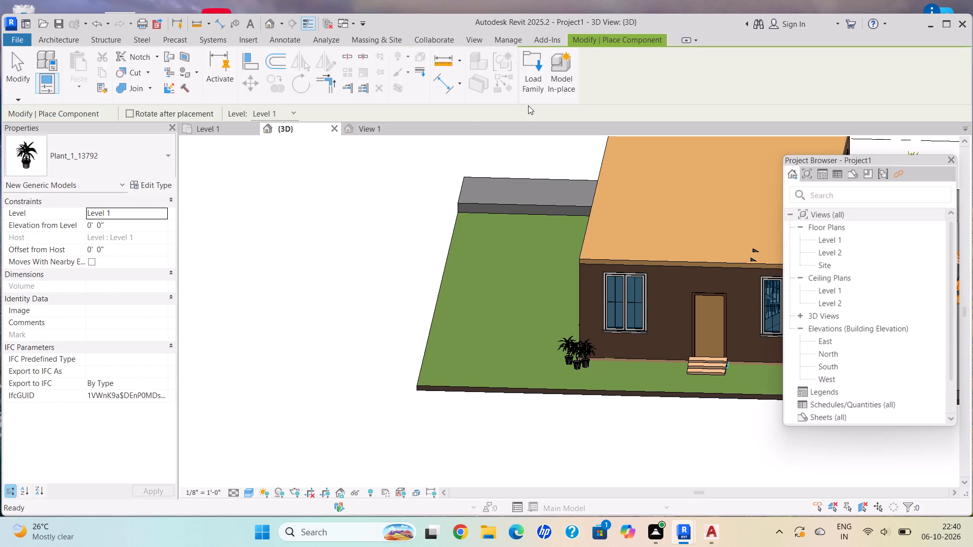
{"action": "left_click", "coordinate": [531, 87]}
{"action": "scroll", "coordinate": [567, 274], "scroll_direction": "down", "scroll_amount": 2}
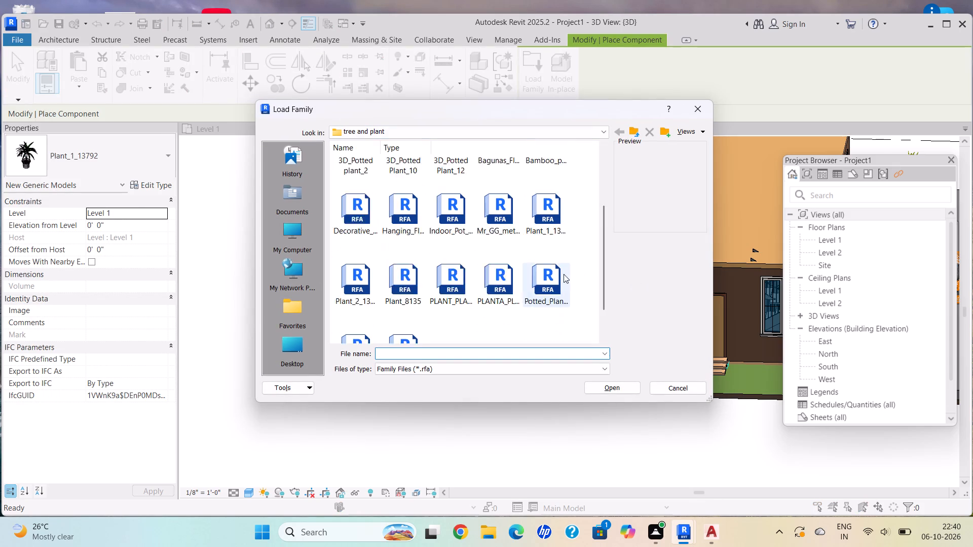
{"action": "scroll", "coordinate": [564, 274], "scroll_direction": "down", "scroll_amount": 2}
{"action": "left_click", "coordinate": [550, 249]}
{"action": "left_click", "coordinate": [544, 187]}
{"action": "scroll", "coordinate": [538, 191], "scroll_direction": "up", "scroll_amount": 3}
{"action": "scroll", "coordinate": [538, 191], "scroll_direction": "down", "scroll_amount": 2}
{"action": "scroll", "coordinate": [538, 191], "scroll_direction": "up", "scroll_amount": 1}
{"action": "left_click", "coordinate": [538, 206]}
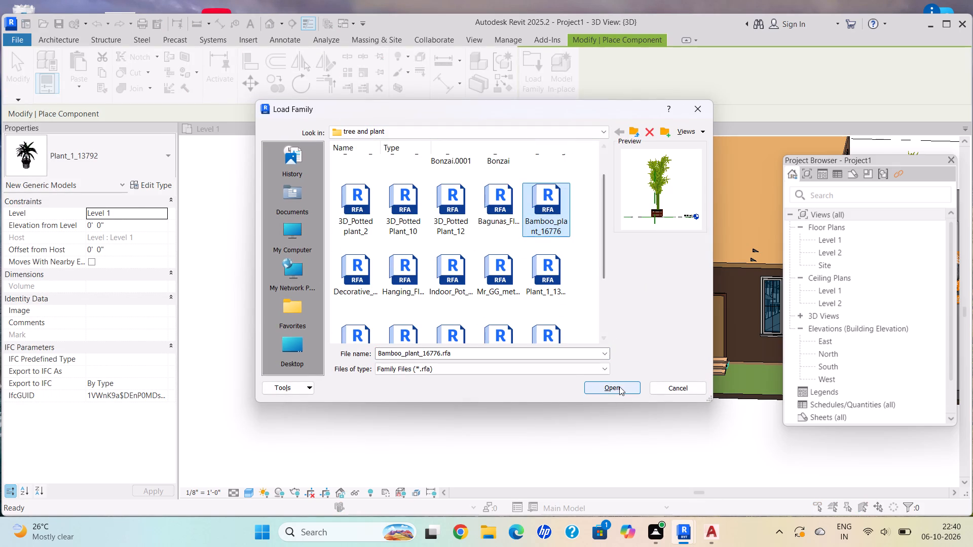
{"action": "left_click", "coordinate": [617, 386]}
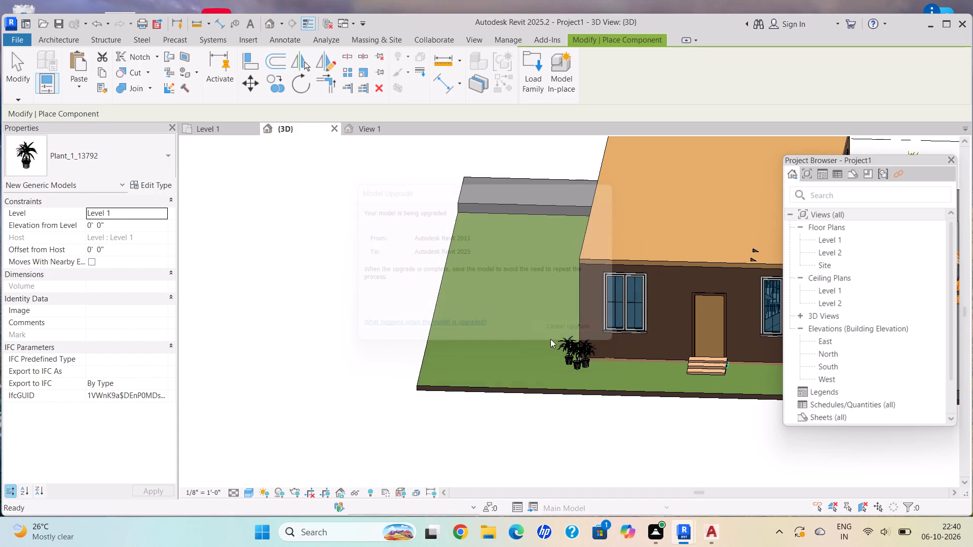
Examine the open lawn beside the house for a plant position, and leave component placement without adding an instance.
{"action": "scroll", "coordinate": [502, 243], "scroll_direction": "down", "scroll_amount": 1}
{"action": "scroll", "coordinate": [502, 243], "scroll_direction": "up", "scroll_amount": 5}
{"action": "scroll", "coordinate": [507, 252], "scroll_direction": "down", "scroll_amount": 1}
{"action": "scroll", "coordinate": [507, 252], "scroll_direction": "up", "scroll_amount": 4}
{"action": "scroll", "coordinate": [507, 252], "scroll_direction": "down", "scroll_amount": 2}
{"action": "middle_click_drag", "start_coordinate": [507, 252], "coordinate": [292, 262]}
{"action": "scroll", "coordinate": [416, 260], "scroll_direction": "down", "scroll_amount": 6}
{"action": "scroll", "coordinate": [435, 262], "scroll_direction": "up", "scroll_amount": 1}
{"action": "scroll", "coordinate": [435, 262], "scroll_direction": "down", "scroll_amount": 1}
{"action": "middle_click_drag", "start_coordinate": [428, 251], "coordinate": [305, 243]}
{"action": "scroll", "coordinate": [409, 258], "scroll_direction": "down", "scroll_amount": 1}
{"action": "scroll", "coordinate": [409, 260], "scroll_direction": "up", "scroll_amount": 1}
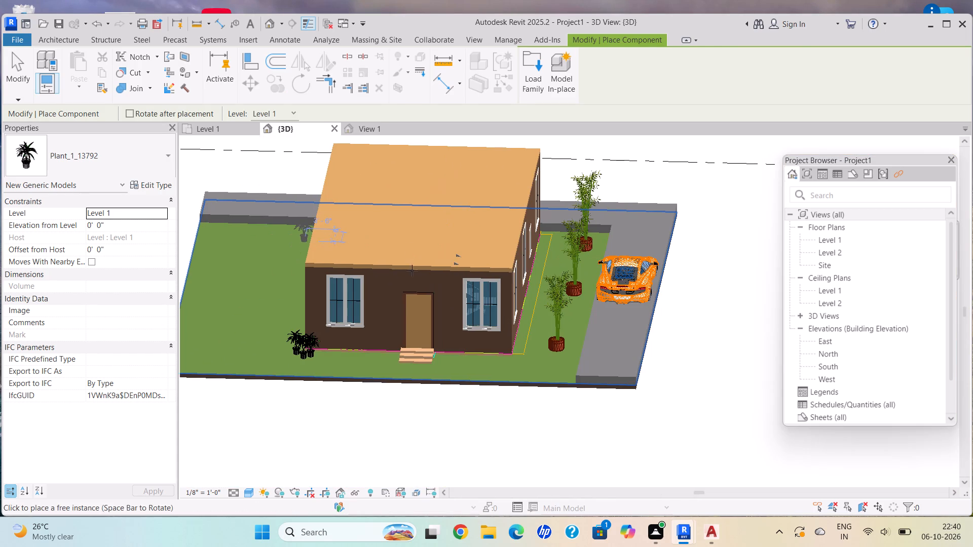
{"action": "middle_click_drag", "start_coordinate": [413, 270], "coordinate": [407, 258]}
{"action": "scroll", "coordinate": [262, 333], "scroll_direction": "up", "scroll_amount": 4}
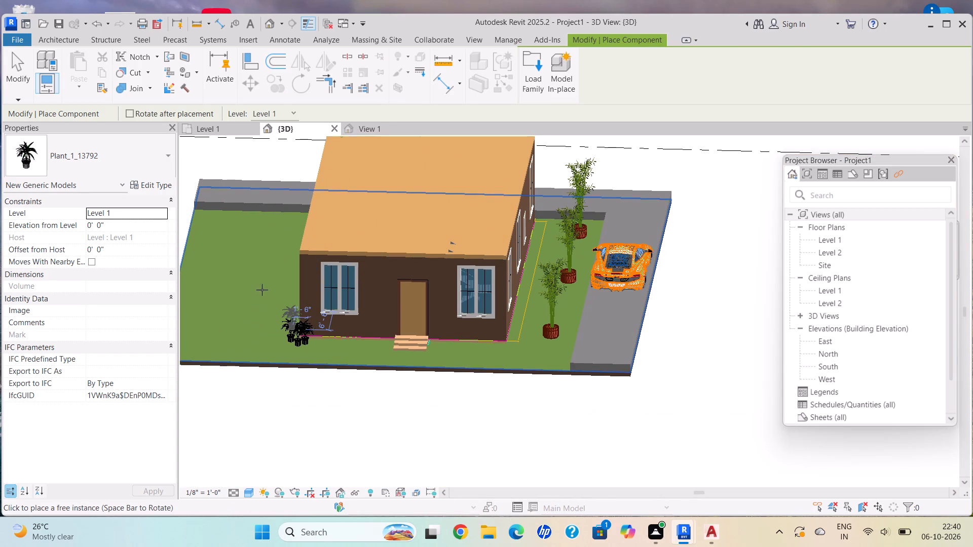
{"action": "scroll", "coordinate": [262, 292], "scroll_direction": "up", "scroll_amount": 2}
{"action": "scroll", "coordinate": [266, 302], "scroll_direction": "down", "scroll_amount": 13}
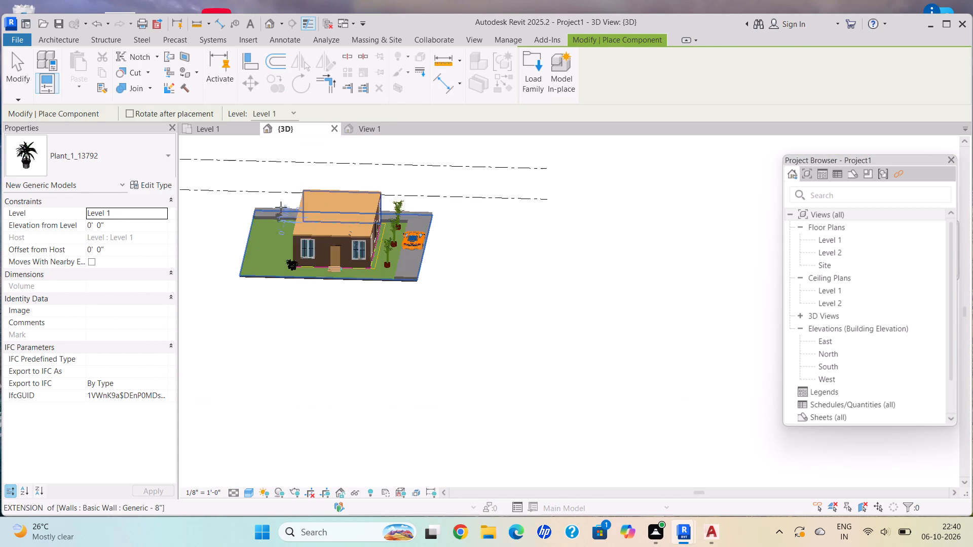
{"action": "scroll", "coordinate": [264, 260], "scroll_direction": "up", "scroll_amount": 4}
{"action": "scroll", "coordinate": [273, 256], "scroll_direction": "down", "scroll_amount": 1}
{"action": "scroll", "coordinate": [286, 260], "scroll_direction": "up", "scroll_amount": 6}
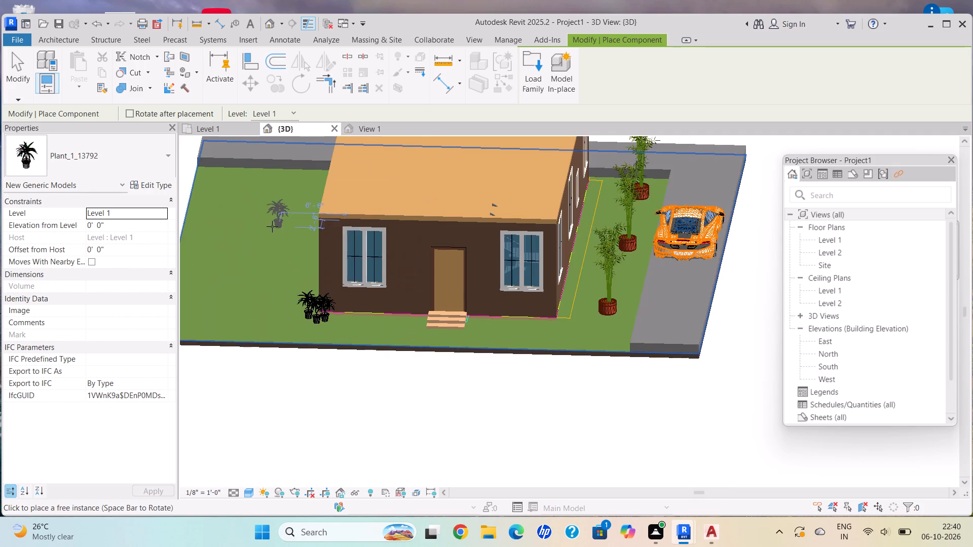
{"action": "scroll", "coordinate": [272, 226], "scroll_direction": "up", "scroll_amount": 3}
{"action": "middle_click_drag", "start_coordinate": [272, 227], "coordinate": [300, 277]}
{"action": "scroll", "coordinate": [301, 282], "scroll_direction": "down", "scroll_amount": 3}
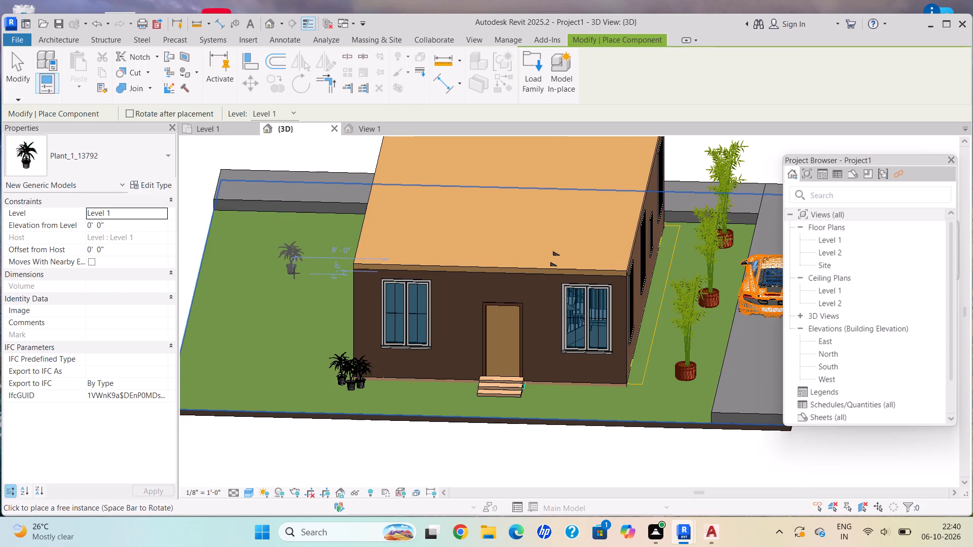
{"action": "key", "text": "Escape"}
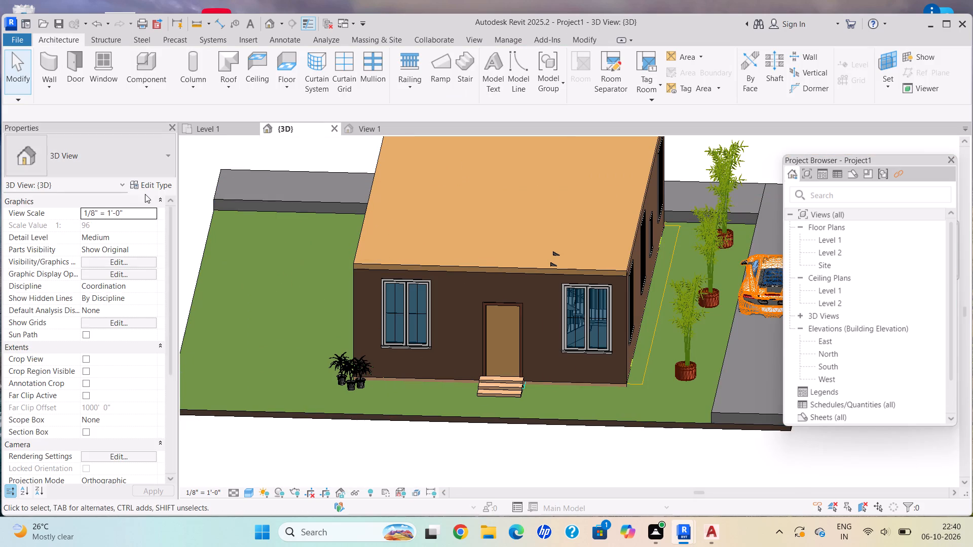
Review the whole site from the front corner, including the open lawn, long wall, front steps, bamboo plants and driveway.
{"action": "scroll", "coordinate": [181, 240], "scroll_direction": "down", "scroll_amount": 6}
{"action": "middle_click_drag", "start_coordinate": [215, 251], "coordinate": [255, 276]}
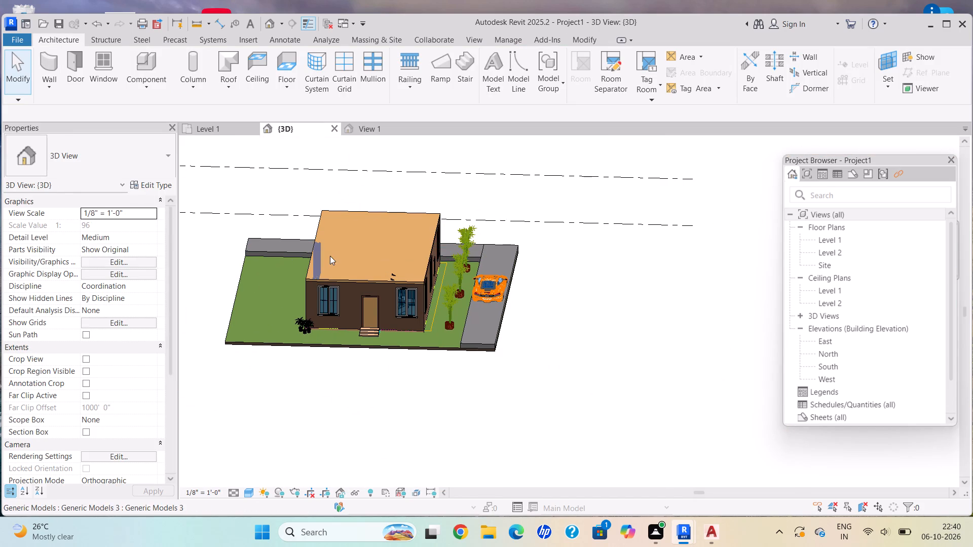
{"action": "middle_click_drag", "start_coordinate": [273, 262], "coordinate": [282, 276], "text": "shift"}
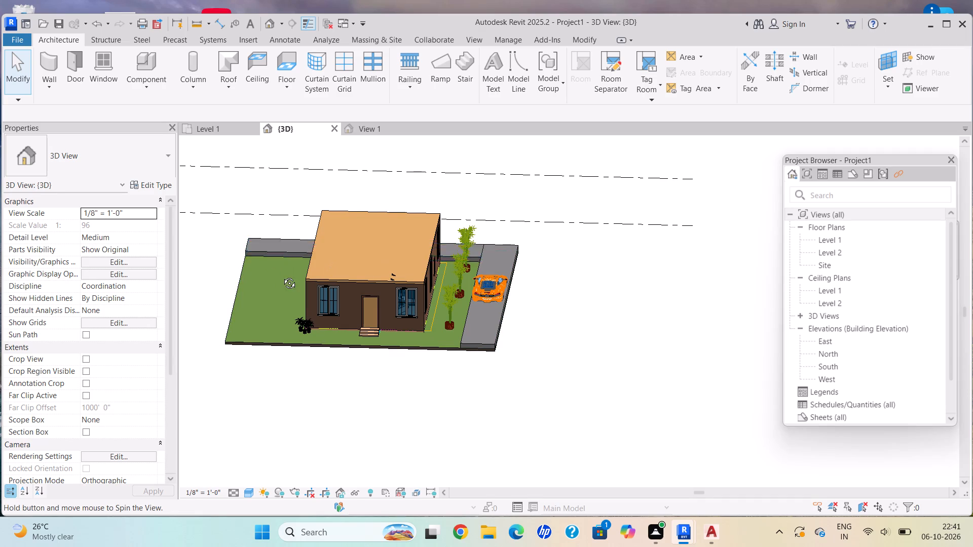
{"action": "middle_click_drag", "start_coordinate": [282, 276], "coordinate": [319, 338], "text": "shift"}
{"action": "scroll", "coordinate": [315, 304], "scroll_direction": "up", "scroll_amount": 5}
{"action": "scroll", "coordinate": [251, 263], "scroll_direction": "down", "scroll_amount": 2}
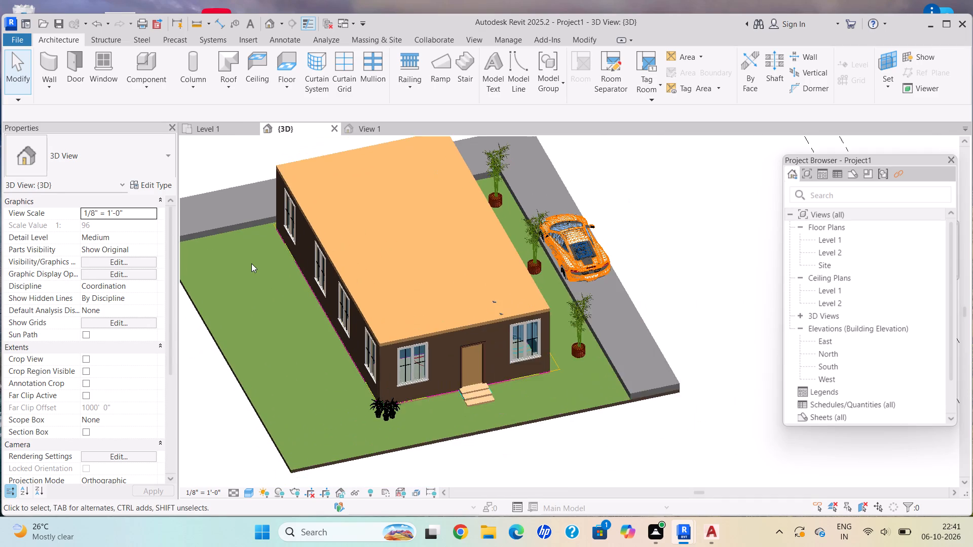
{"action": "middle_click_drag", "start_coordinate": [264, 276], "coordinate": [290, 309]}
{"action": "scroll", "coordinate": [290, 309], "scroll_direction": "down", "scroll_amount": 2}
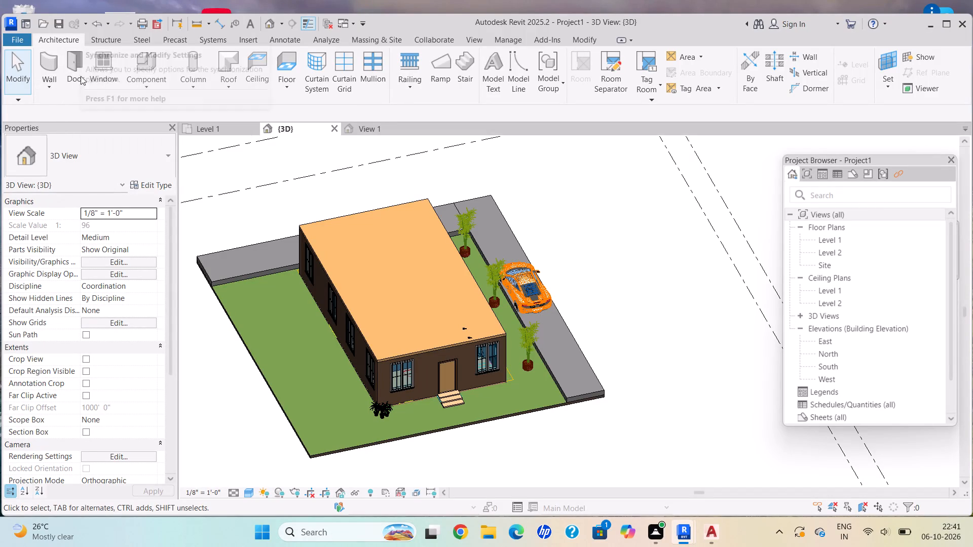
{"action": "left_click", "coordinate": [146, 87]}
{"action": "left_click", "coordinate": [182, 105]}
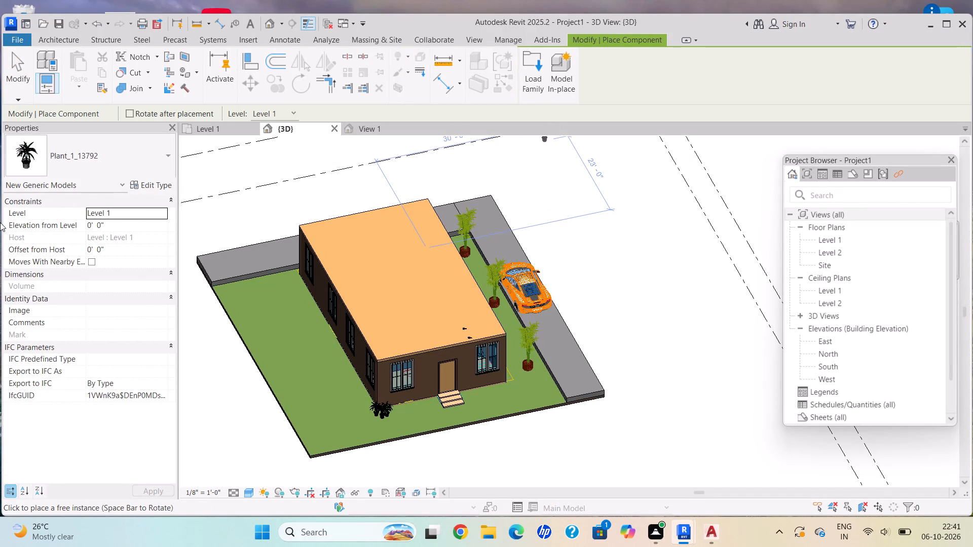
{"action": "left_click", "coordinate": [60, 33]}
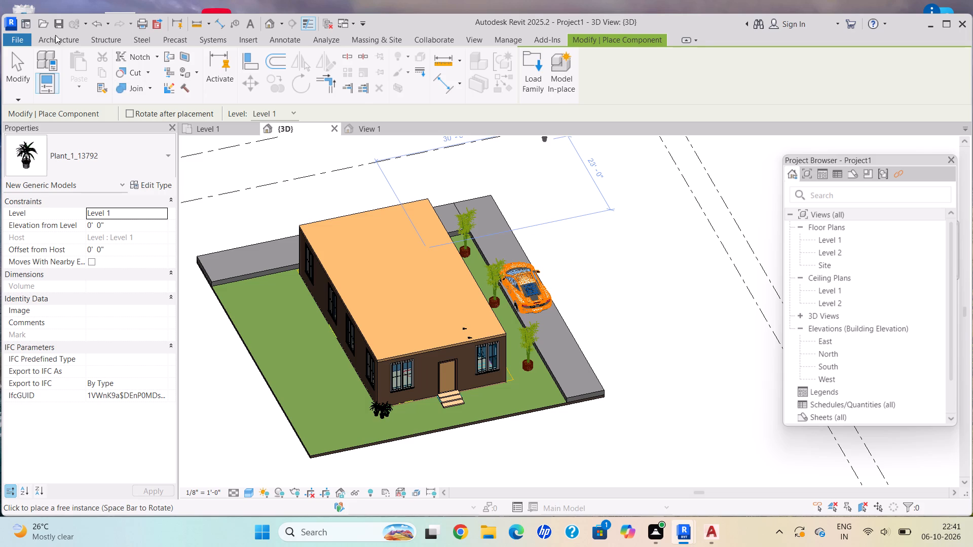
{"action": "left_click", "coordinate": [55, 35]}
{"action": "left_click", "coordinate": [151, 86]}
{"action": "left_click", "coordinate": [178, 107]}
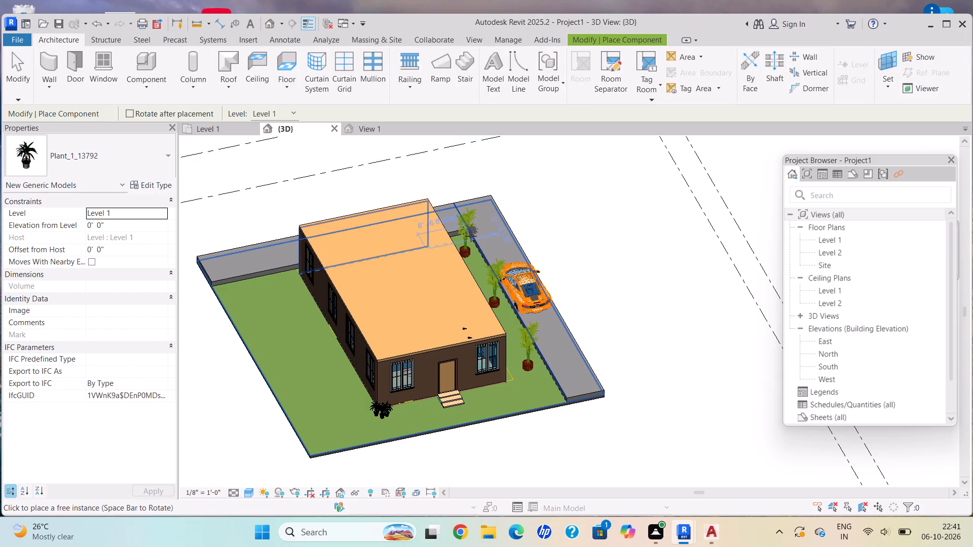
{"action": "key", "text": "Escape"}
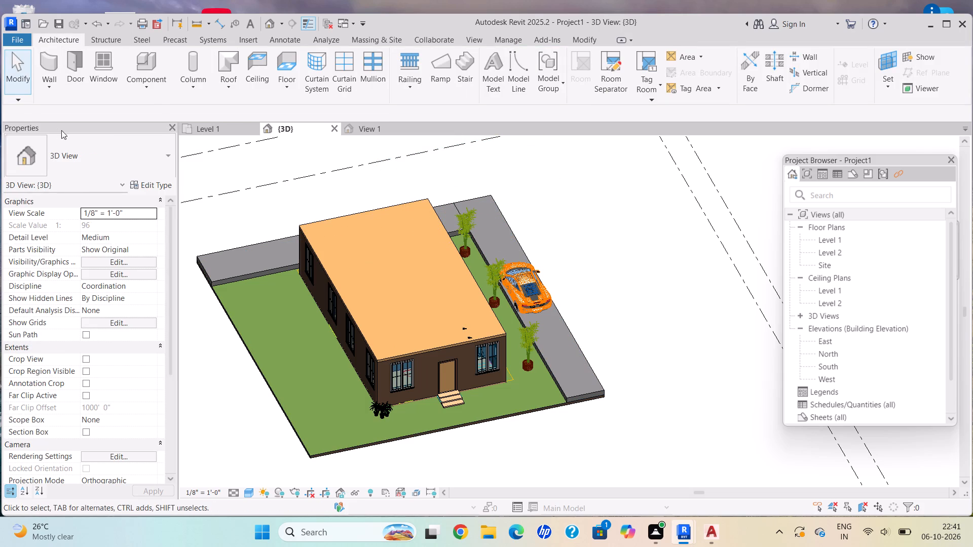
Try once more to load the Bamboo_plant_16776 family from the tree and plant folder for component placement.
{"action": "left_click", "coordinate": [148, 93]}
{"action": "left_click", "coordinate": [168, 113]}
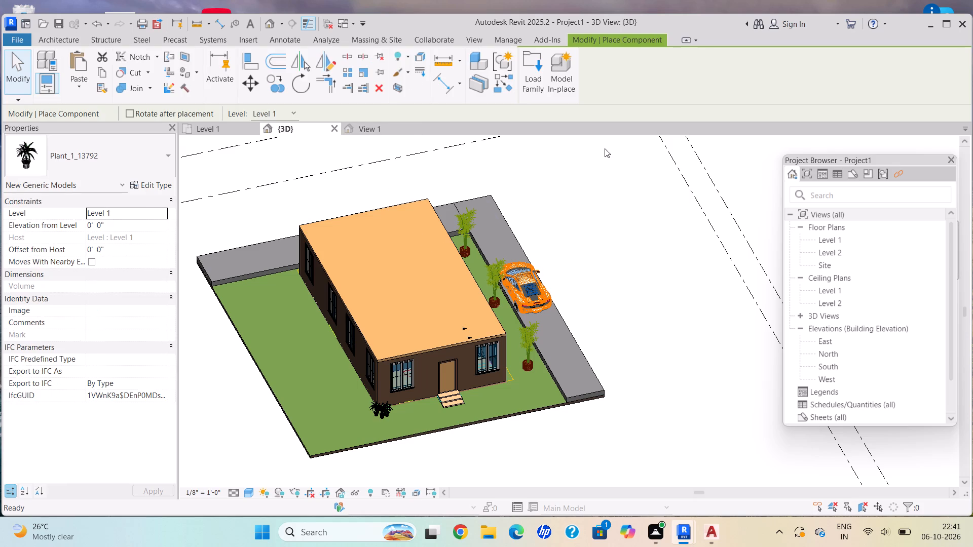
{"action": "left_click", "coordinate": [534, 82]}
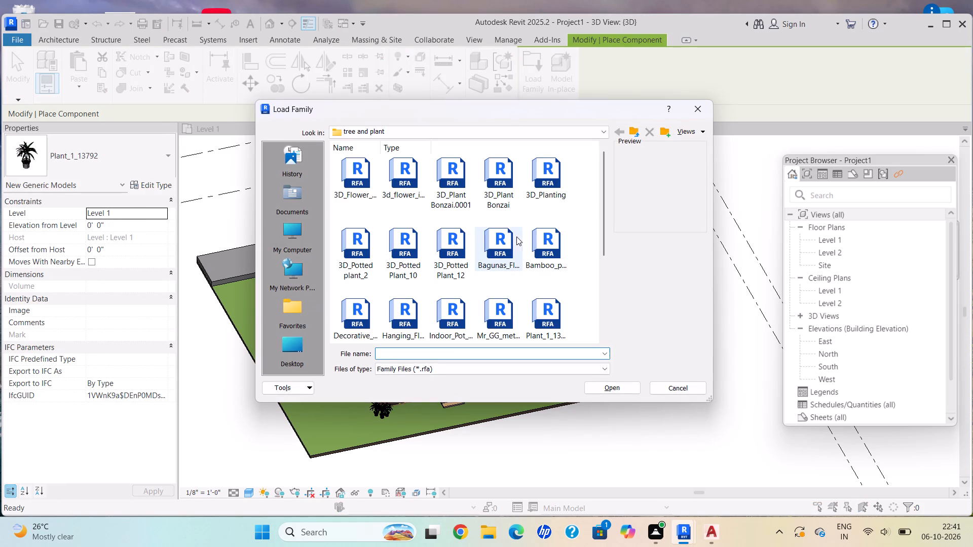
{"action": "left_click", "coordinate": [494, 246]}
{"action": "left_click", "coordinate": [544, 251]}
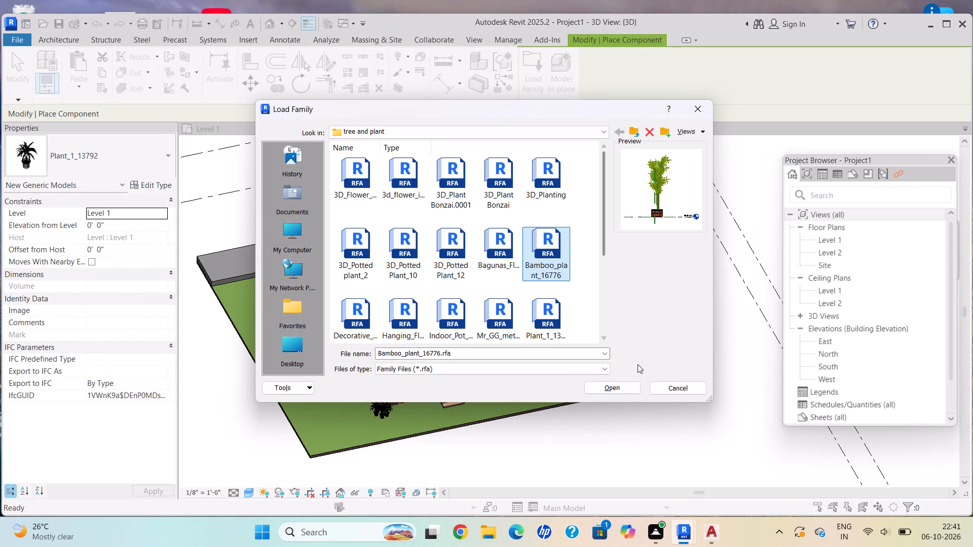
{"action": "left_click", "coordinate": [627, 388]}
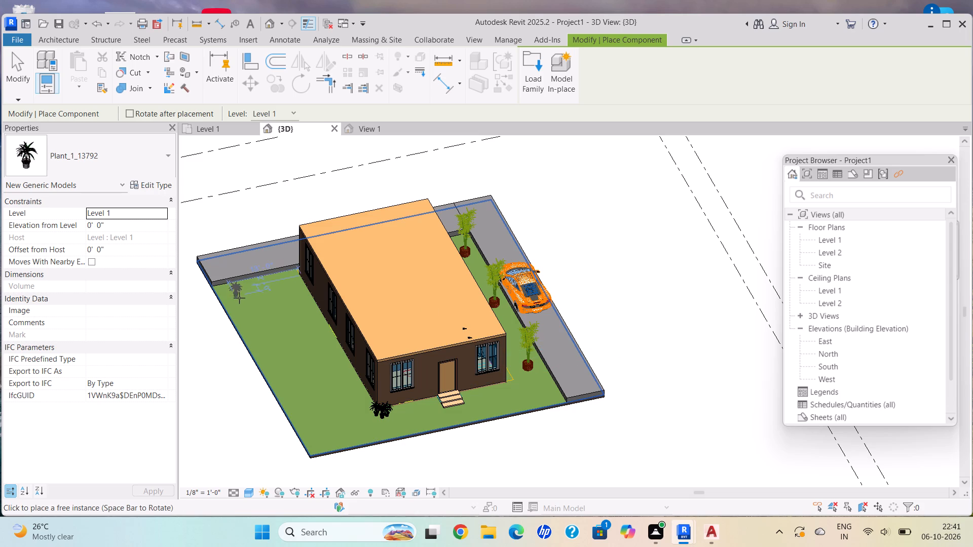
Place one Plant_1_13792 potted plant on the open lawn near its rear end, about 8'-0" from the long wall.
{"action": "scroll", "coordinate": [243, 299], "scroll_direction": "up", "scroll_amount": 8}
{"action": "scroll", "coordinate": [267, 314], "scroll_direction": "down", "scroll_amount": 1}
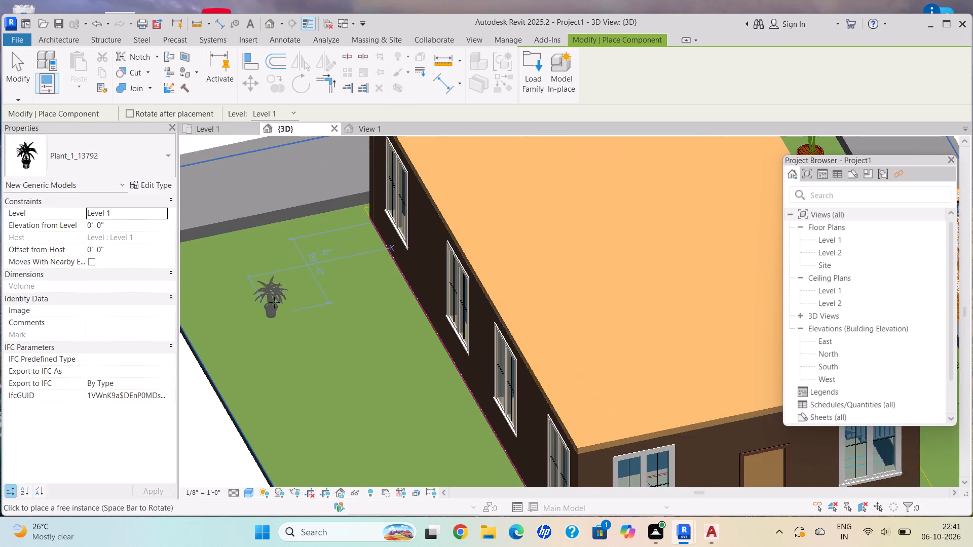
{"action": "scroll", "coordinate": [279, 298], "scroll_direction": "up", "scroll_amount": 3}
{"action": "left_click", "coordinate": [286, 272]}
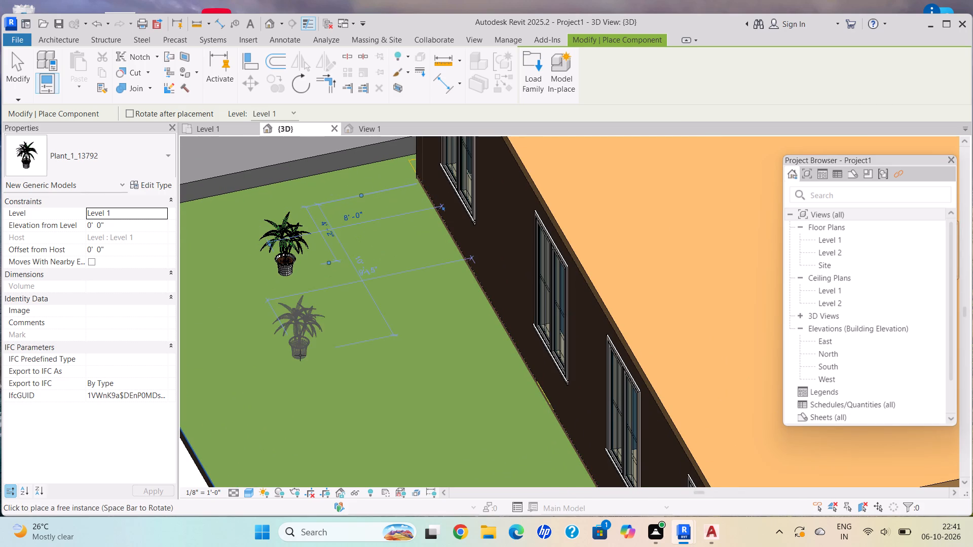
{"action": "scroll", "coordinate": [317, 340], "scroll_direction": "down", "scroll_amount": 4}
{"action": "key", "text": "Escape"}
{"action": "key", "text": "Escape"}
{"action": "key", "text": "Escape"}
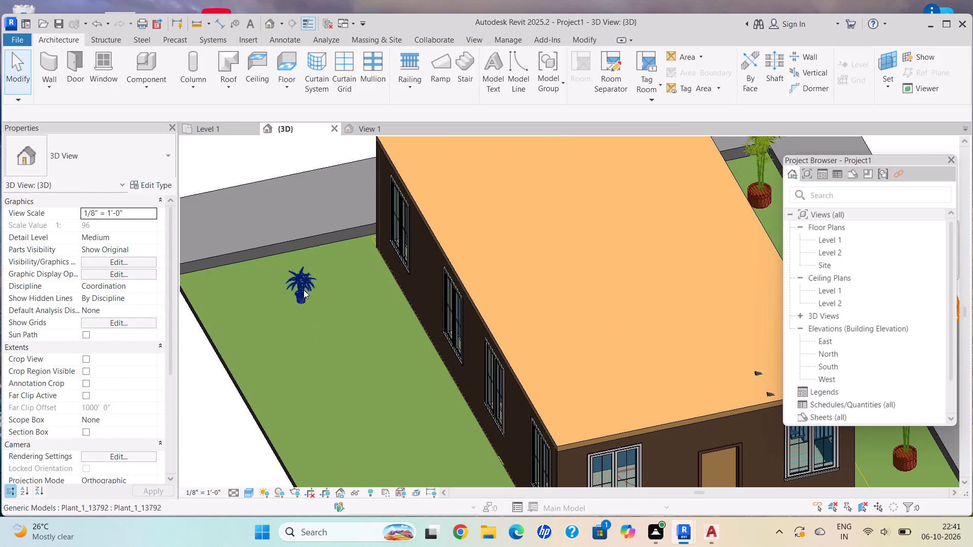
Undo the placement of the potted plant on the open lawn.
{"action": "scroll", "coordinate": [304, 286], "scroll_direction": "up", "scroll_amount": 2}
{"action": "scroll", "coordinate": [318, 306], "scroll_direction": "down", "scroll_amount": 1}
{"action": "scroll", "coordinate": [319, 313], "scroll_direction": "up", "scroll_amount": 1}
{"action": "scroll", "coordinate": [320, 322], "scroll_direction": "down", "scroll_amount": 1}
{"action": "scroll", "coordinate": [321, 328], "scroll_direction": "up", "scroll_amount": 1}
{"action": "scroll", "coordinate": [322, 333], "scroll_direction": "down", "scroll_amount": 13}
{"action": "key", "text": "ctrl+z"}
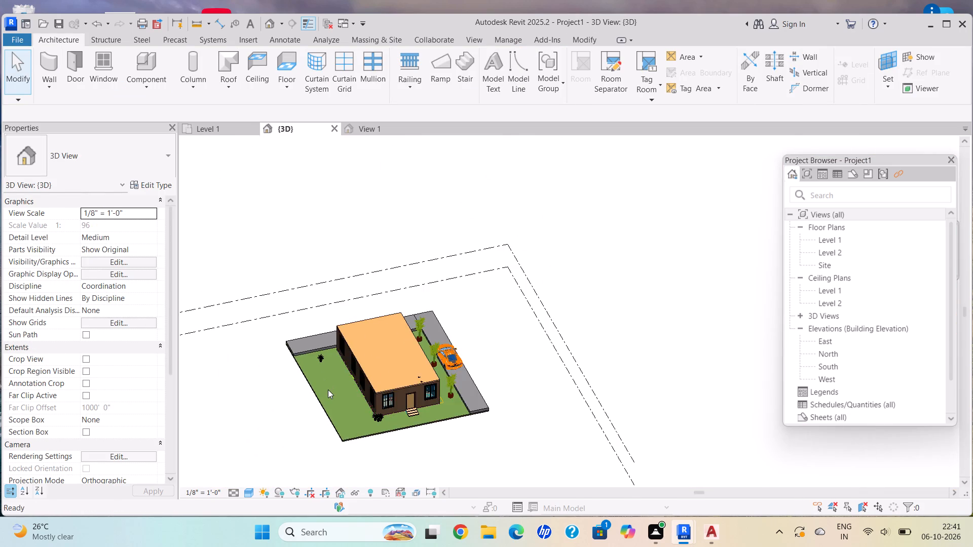
Review the site from several angles, including the front steps, front facade, potted plants and the bamboo beside the driveway.
{"action": "scroll", "coordinate": [328, 389], "scroll_direction": "down", "scroll_amount": 5}
{"action": "scroll", "coordinate": [329, 391], "scroll_direction": "up", "scroll_amount": 1}
{"action": "scroll", "coordinate": [330, 392], "scroll_direction": "down", "scroll_amount": 2}
{"action": "scroll", "coordinate": [330, 392], "scroll_direction": "up", "scroll_amount": 1}
{"action": "scroll", "coordinate": [330, 392], "scroll_direction": "down", "scroll_amount": 6}
{"action": "middle_click_drag", "start_coordinate": [339, 386], "coordinate": [321, 357]}
{"action": "scroll", "coordinate": [339, 386], "scroll_direction": "down", "scroll_amount": 1}
{"action": "scroll", "coordinate": [326, 368], "scroll_direction": "up", "scroll_amount": 1}
{"action": "scroll", "coordinate": [391, 435], "scroll_direction": "down", "scroll_amount": 1}
{"action": "middle_click_drag", "start_coordinate": [394, 434], "coordinate": [401, 396]}
{"action": "scroll", "coordinate": [395, 397], "scroll_direction": "up", "scroll_amount": 2, "text": "shift"}
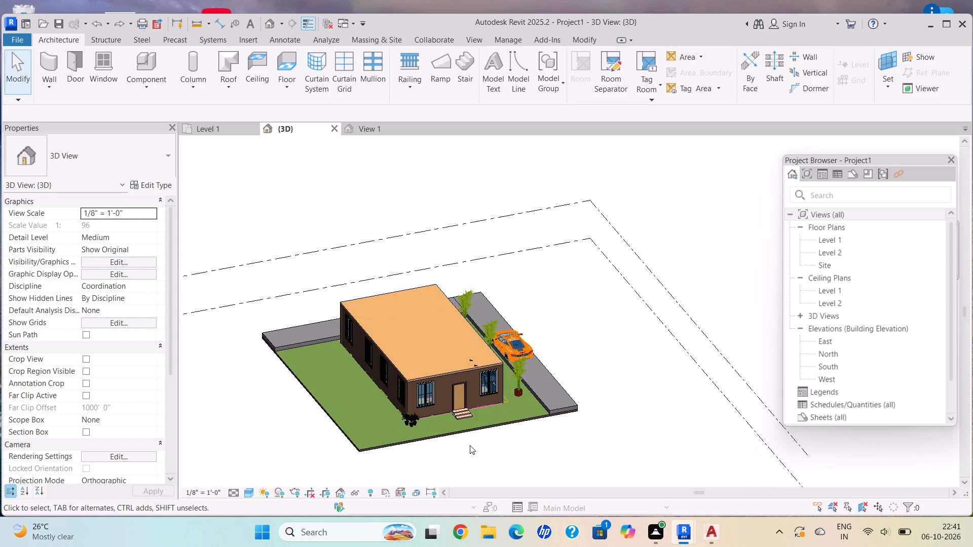
{"action": "scroll", "coordinate": [471, 444], "scroll_direction": "up", "scroll_amount": 11}
{"action": "scroll", "coordinate": [460, 416], "scroll_direction": "down", "scroll_amount": 1}
{"action": "scroll", "coordinate": [405, 338], "scroll_direction": "up", "scroll_amount": 1}
{"action": "middle_click_drag", "start_coordinate": [441, 371], "coordinate": [470, 391], "text": "shift"}
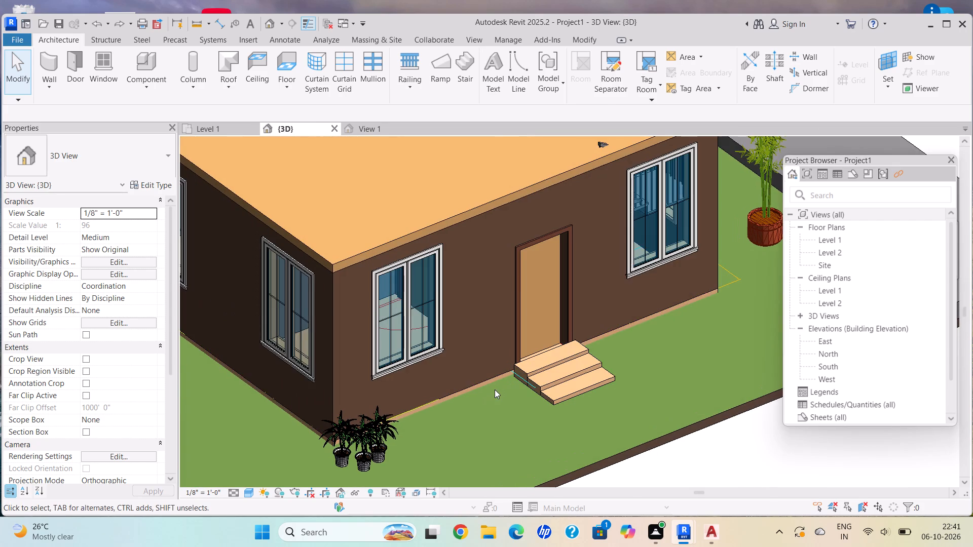
{"action": "middle_click", "coordinate": [478, 389], "text": "shift"}
{"action": "scroll", "coordinate": [476, 389], "scroll_direction": "up", "scroll_amount": 3, "text": "shift"}
{"action": "scroll", "coordinate": [546, 381], "scroll_direction": "down", "scroll_amount": 1}
{"action": "scroll", "coordinate": [550, 378], "scroll_direction": "up", "scroll_amount": 2}
{"action": "scroll", "coordinate": [551, 377], "scroll_direction": "down", "scroll_amount": 1}
{"action": "scroll", "coordinate": [551, 377], "scroll_direction": "up", "scroll_amount": 4}
{"action": "scroll", "coordinate": [515, 415], "scroll_direction": "down", "scroll_amount": 1}
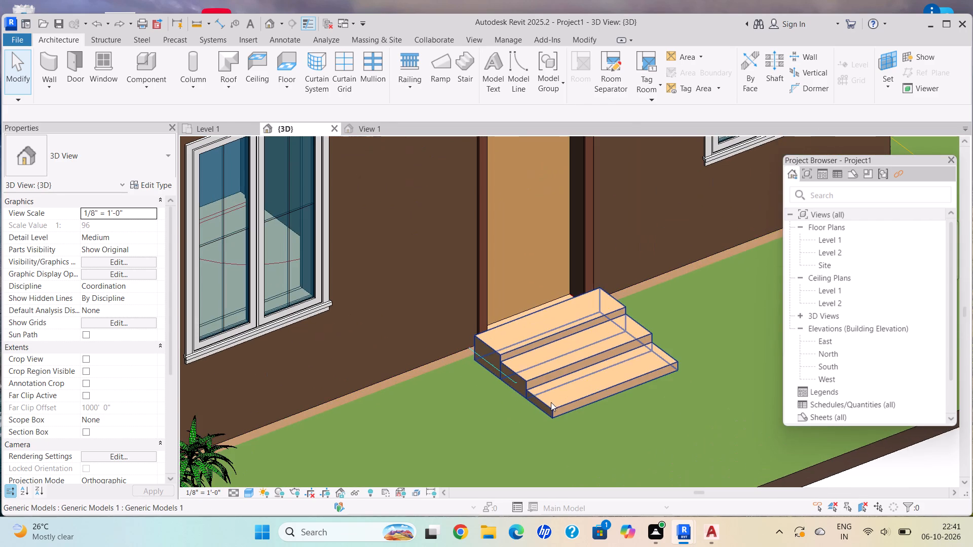
{"action": "middle_click_drag", "start_coordinate": [534, 382], "coordinate": [488, 351], "text": "shift"}
{"action": "scroll", "coordinate": [479, 344], "scroll_direction": "down", "scroll_amount": 12}
{"action": "middle_click_drag", "start_coordinate": [490, 351], "coordinate": [485, 349], "text": "shift"}
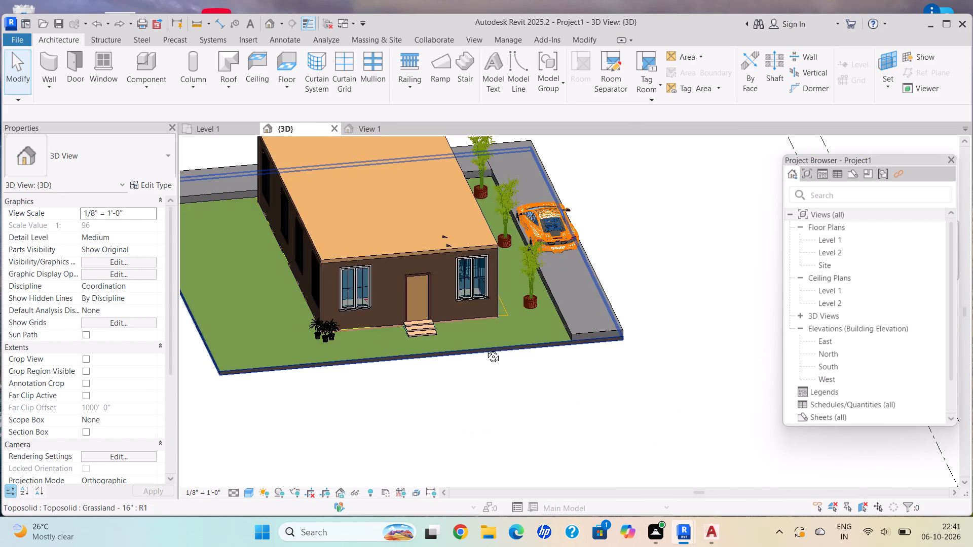
{"action": "middle_click_drag", "start_coordinate": [485, 349], "coordinate": [454, 343], "text": "shift"}
{"action": "scroll", "coordinate": [396, 300], "scroll_direction": "up", "scroll_amount": 6}
{"action": "scroll", "coordinate": [394, 299], "scroll_direction": "down", "scroll_amount": 1}
{"action": "scroll", "coordinate": [392, 299], "scroll_direction": "up", "scroll_amount": 6}
{"action": "middle_click_drag", "start_coordinate": [432, 368], "coordinate": [423, 367]}
{"action": "scroll", "coordinate": [424, 367], "scroll_direction": "up", "scroll_amount": 1, "text": "shift"}
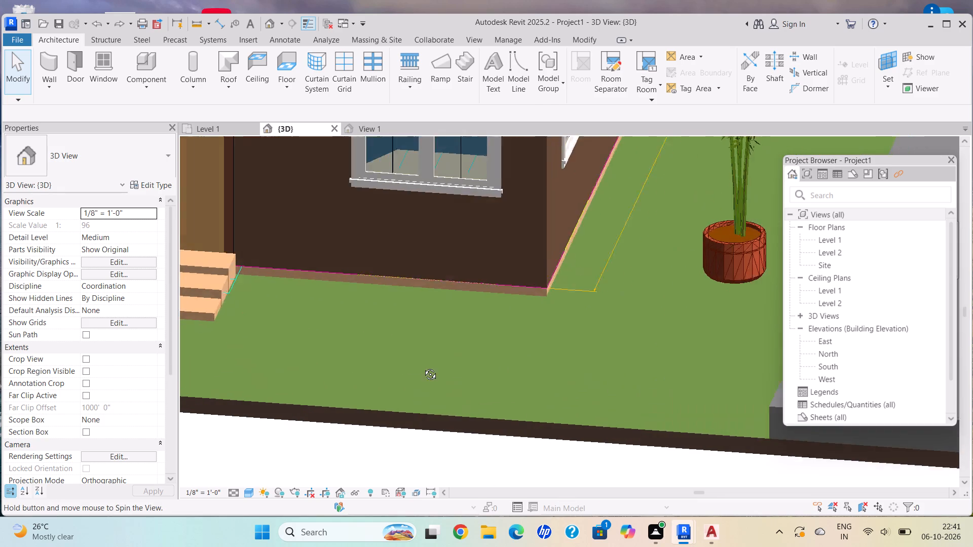
{"action": "middle_click_drag", "start_coordinate": [423, 367], "coordinate": [377, 360]}
{"action": "scroll", "coordinate": [376, 360], "scroll_direction": "down", "scroll_amount": 9}
{"action": "scroll", "coordinate": [375, 362], "scroll_direction": "up", "scroll_amount": 1}
{"action": "scroll", "coordinate": [375, 362], "scroll_direction": "down", "scroll_amount": 3}
Copy the front bamboo plant beside the driveway to three spaced positions in a row along the opposite side lawn.
{"action": "middle_click_drag", "start_coordinate": [378, 339], "coordinate": [464, 368], "text": "shift"}
{"action": "scroll", "coordinate": [427, 388], "scroll_direction": "up", "scroll_amount": 4}
{"action": "left_click", "coordinate": [557, 311]}
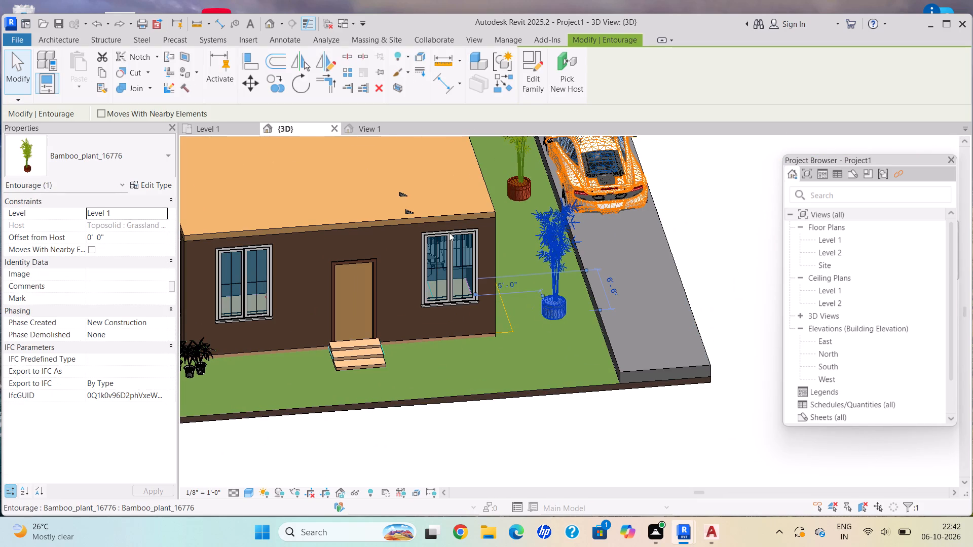
{"action": "left_click", "coordinate": [277, 81]}
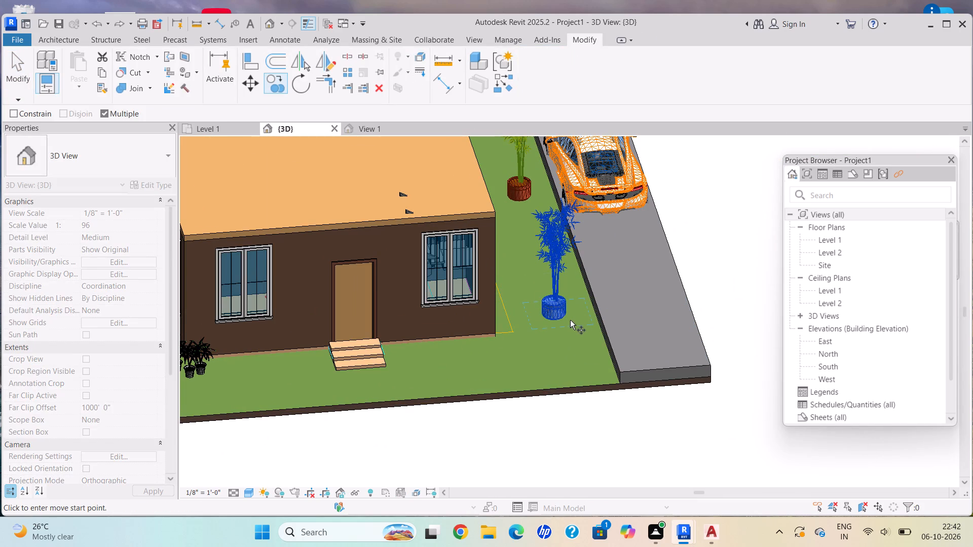
{"action": "left_click", "coordinate": [563, 317]}
{"action": "scroll", "coordinate": [370, 341], "scroll_direction": "down", "scroll_amount": 4}
{"action": "middle_click_drag", "start_coordinate": [365, 337], "coordinate": [496, 424]}
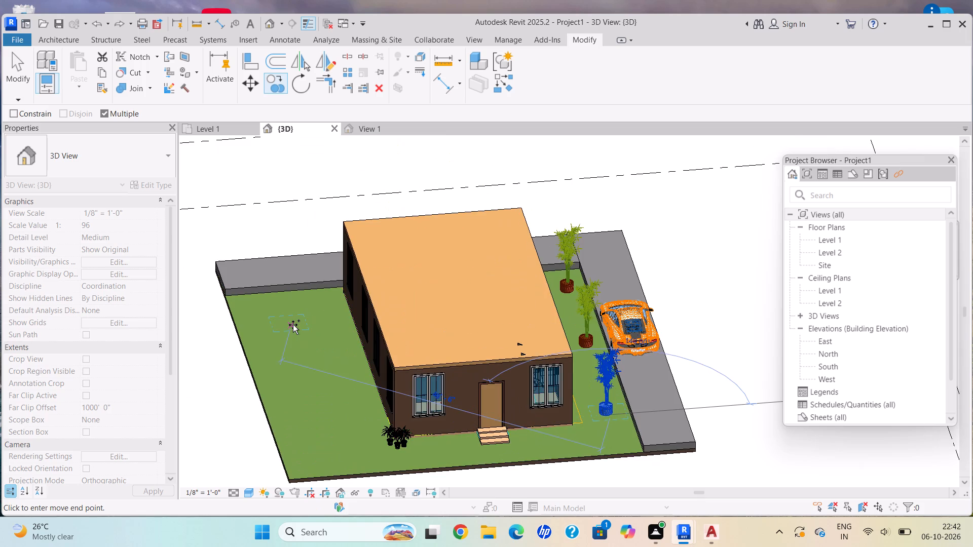
{"action": "scroll", "coordinate": [293, 325], "scroll_direction": "up", "scroll_amount": 2}
{"action": "scroll", "coordinate": [293, 325], "scroll_direction": "down", "scroll_amount": 1}
{"action": "scroll", "coordinate": [293, 325], "scroll_direction": "up", "scroll_amount": 1}
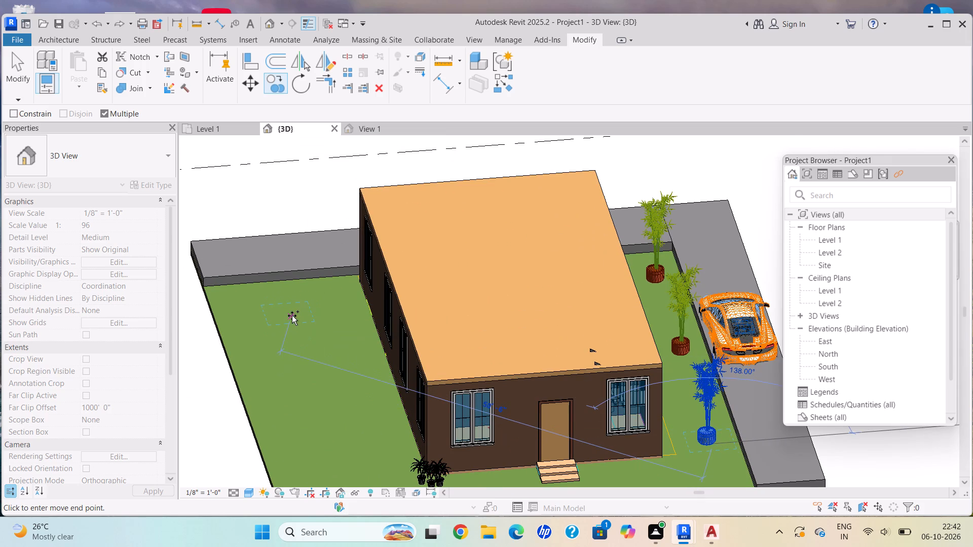
{"action": "left_click", "coordinate": [292, 316]}
{"action": "scroll", "coordinate": [306, 378], "scroll_direction": "down", "scroll_amount": 3}
{"action": "middle_click_drag", "start_coordinate": [305, 379], "coordinate": [301, 330]}
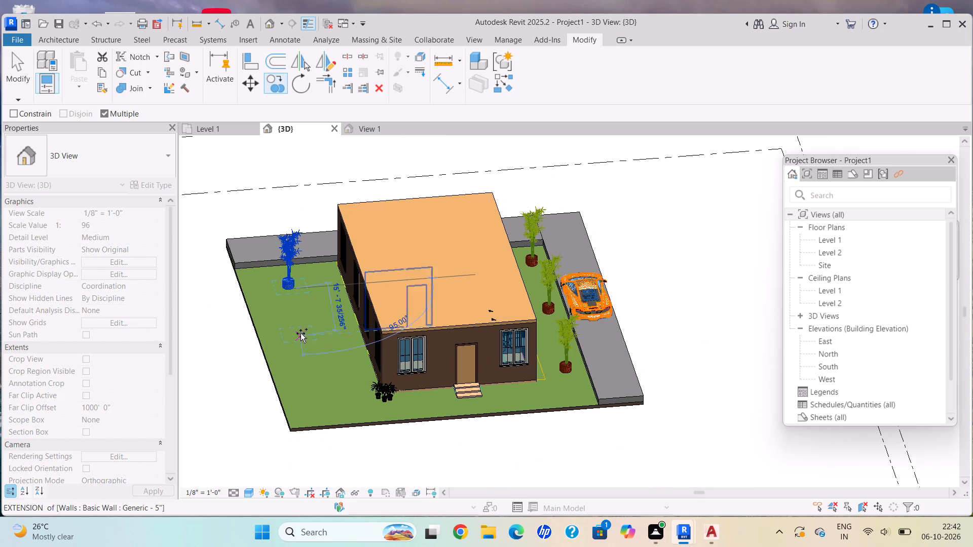
{"action": "left_click", "coordinate": [302, 329]}
{"action": "left_click", "coordinate": [319, 383]}
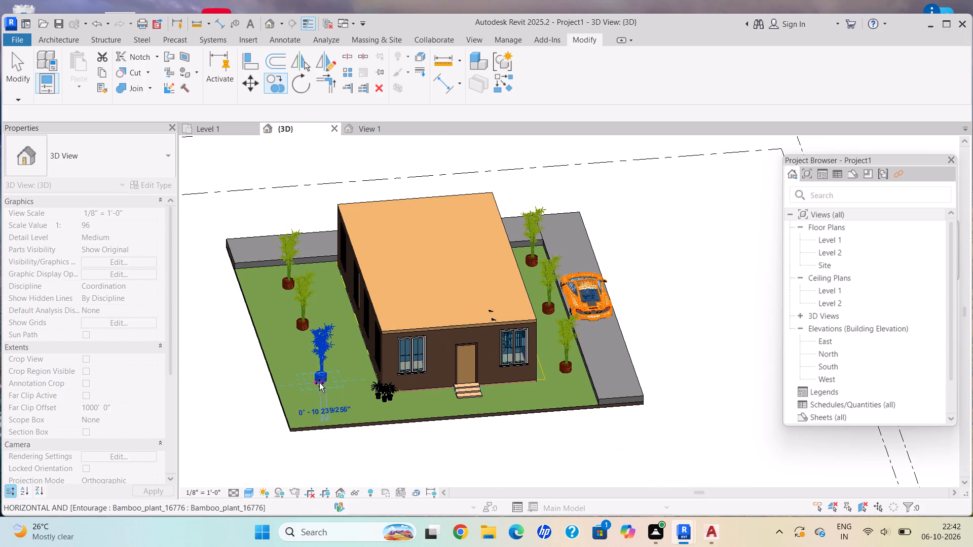
{"action": "key", "text": "Escape"}
Examine the bamboo rows on both sides of the house from the front and from the lawn-side corner.
{"action": "scroll", "coordinate": [480, 364], "scroll_direction": "down", "scroll_amount": 4}
{"action": "middle_click_drag", "start_coordinate": [502, 376], "coordinate": [484, 371], "text": "shift"}
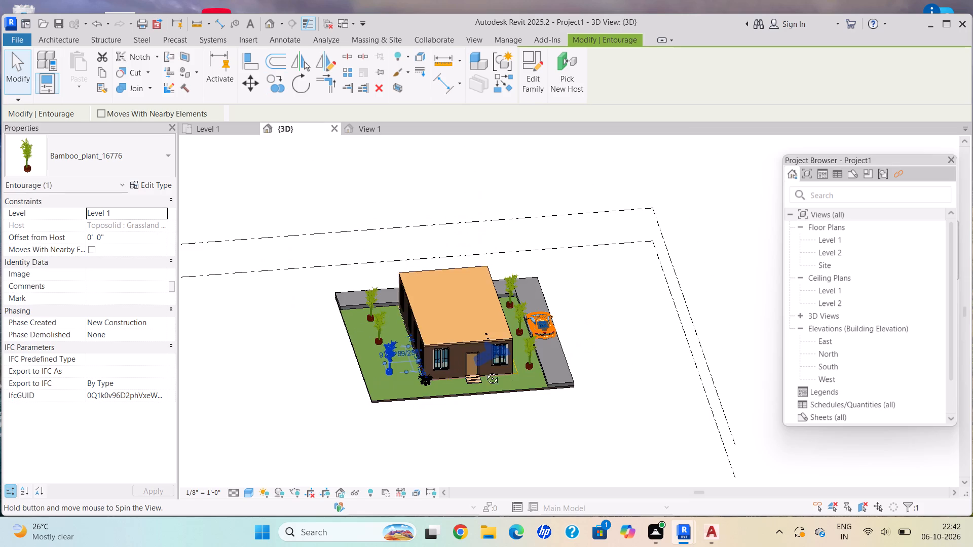
{"action": "middle_click_drag", "start_coordinate": [484, 371], "coordinate": [370, 361], "text": "shift"}
{"action": "scroll", "coordinate": [474, 378], "scroll_direction": "up", "scroll_amount": 3}
{"action": "middle_click_drag", "start_coordinate": [452, 371], "coordinate": [520, 410], "text": "shift"}
{"action": "middle_click_drag", "start_coordinate": [436, 382], "coordinate": [467, 356], "text": "shift"}
{"action": "scroll", "coordinate": [389, 315], "scroll_direction": "up", "scroll_amount": 8}
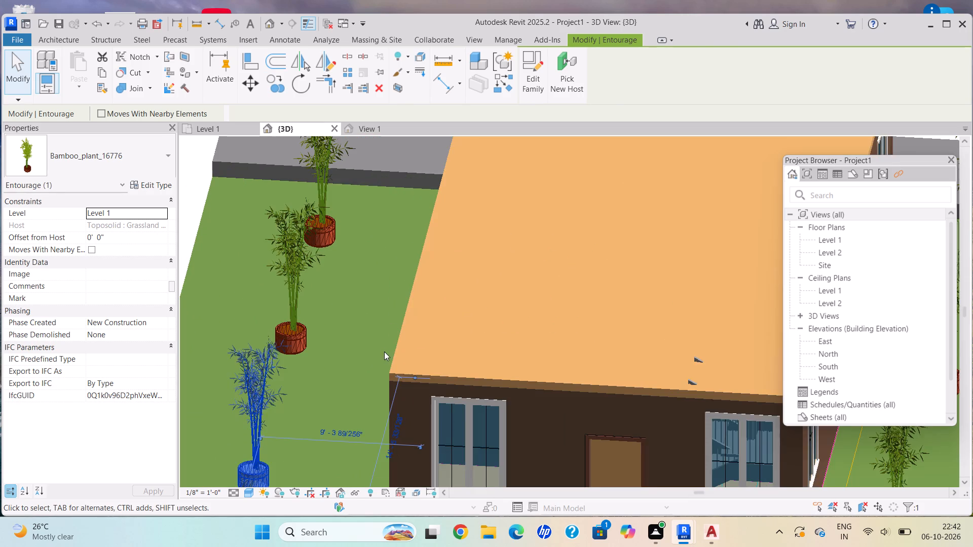
{"action": "key", "text": "Escape"}
{"action": "scroll", "coordinate": [367, 373], "scroll_direction": "down", "scroll_amount": 4}
{"action": "scroll", "coordinate": [371, 375], "scroll_direction": "up", "scroll_amount": 1}
{"action": "scroll", "coordinate": [373, 378], "scroll_direction": "down", "scroll_amount": 3}
{"action": "middle_click_drag", "start_coordinate": [455, 393], "coordinate": [455, 373], "text": "shift"}
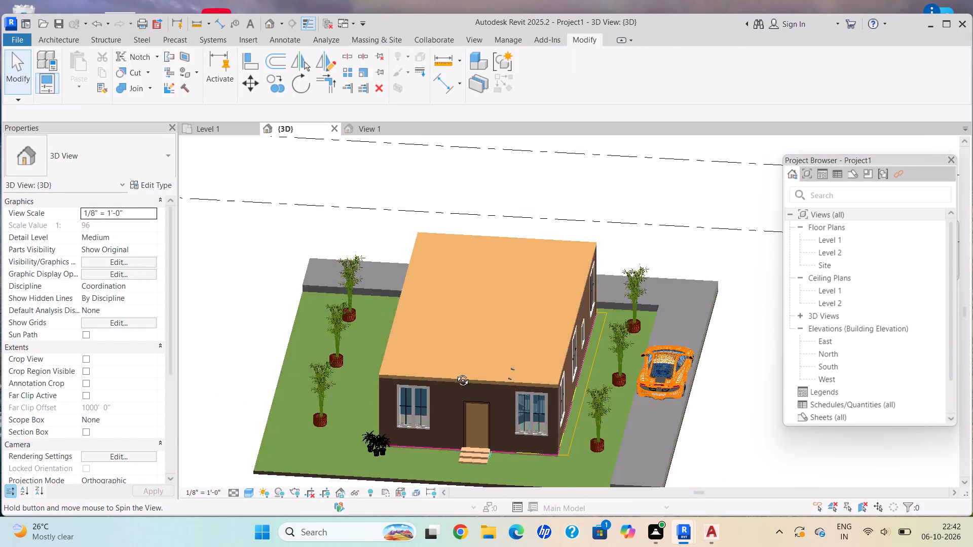
{"action": "middle_click_drag", "start_coordinate": [455, 373], "coordinate": [457, 354], "text": "shift"}
{"action": "scroll", "coordinate": [457, 360], "scroll_direction": "down", "scroll_amount": 2}
{"action": "scroll", "coordinate": [458, 362], "scroll_direction": "up", "scroll_amount": 1}
{"action": "scroll", "coordinate": [458, 363], "scroll_direction": "down", "scroll_amount": 1}
{"action": "middle_click_drag", "start_coordinate": [458, 363], "coordinate": [526, 423], "text": "shift"}
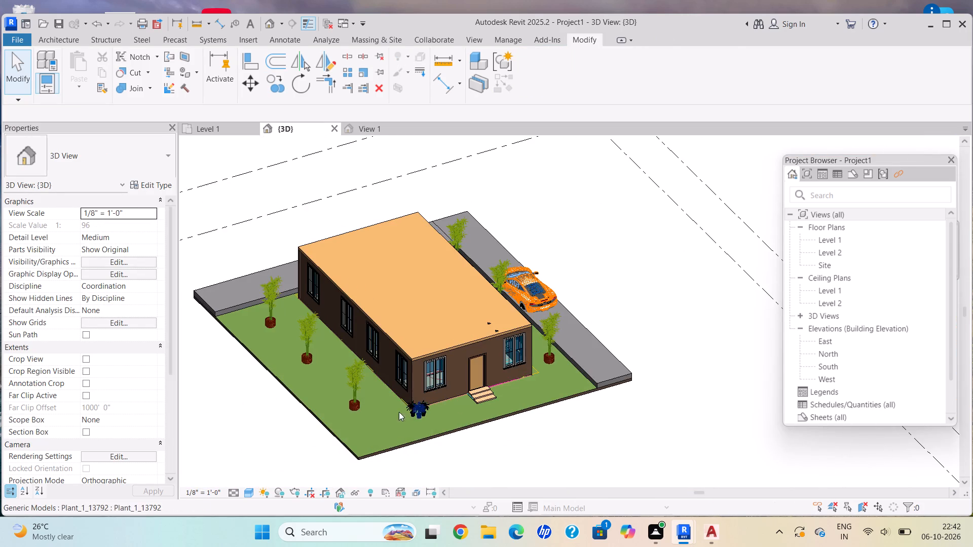
Move the front bamboo plant on the open side lawn about 6'-0" away from the house toward the lawn's outer edge.
{"action": "scroll", "coordinate": [376, 406], "scroll_direction": "up", "scroll_amount": 3}
{"action": "middle_click_drag", "start_coordinate": [365, 398], "coordinate": [355, 392], "text": "shift"}
{"action": "scroll", "coordinate": [339, 386], "scroll_direction": "up", "scroll_amount": 7}
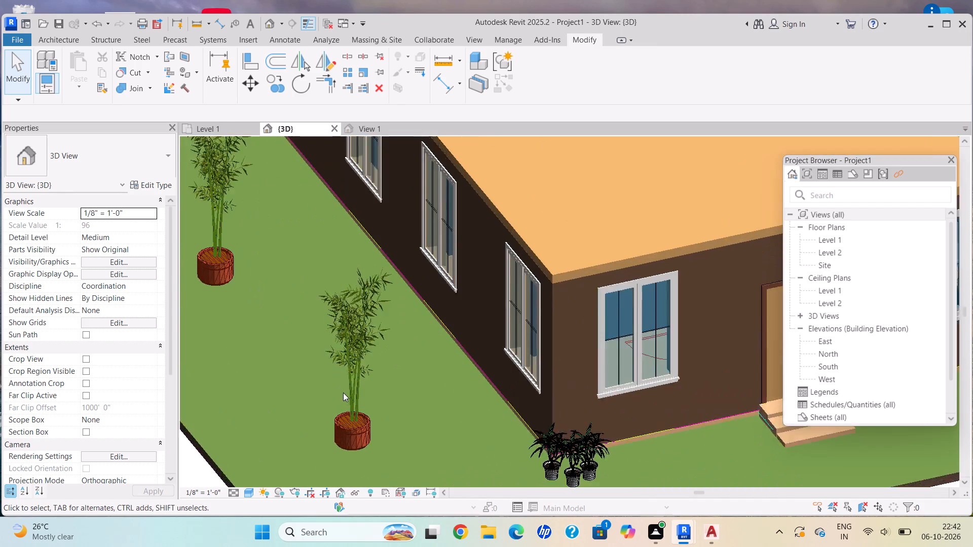
{"action": "left_click", "coordinate": [367, 422]}
{"action": "scroll", "coordinate": [375, 410], "scroll_direction": "down", "scroll_amount": 3}
{"action": "middle_click_drag", "start_coordinate": [375, 409], "coordinate": [419, 346]}
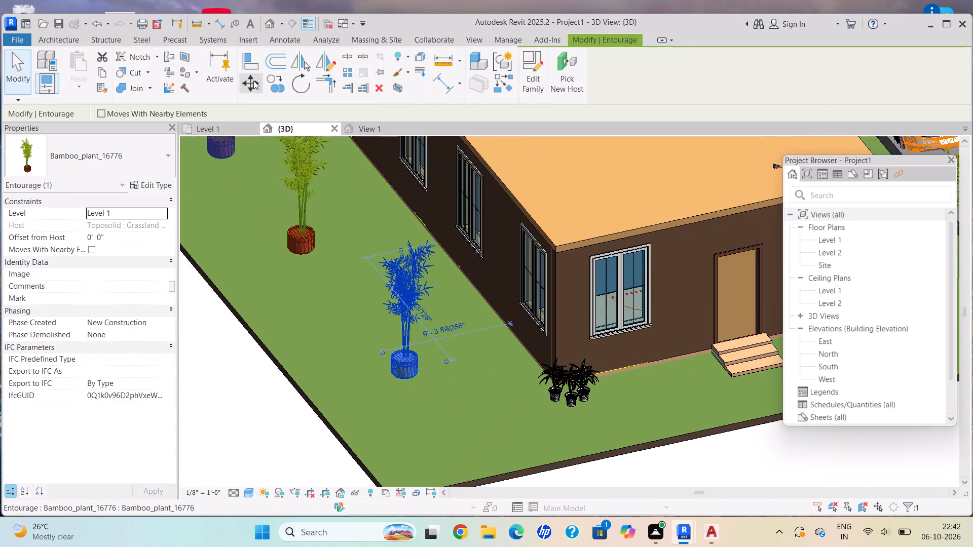
{"action": "left_click", "coordinate": [253, 86]}
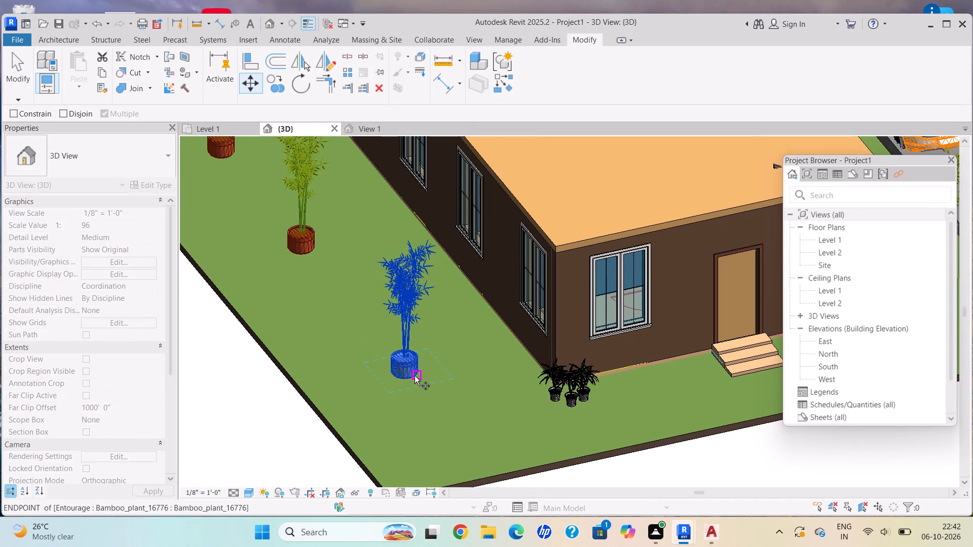
{"action": "left_click", "coordinate": [412, 376]}
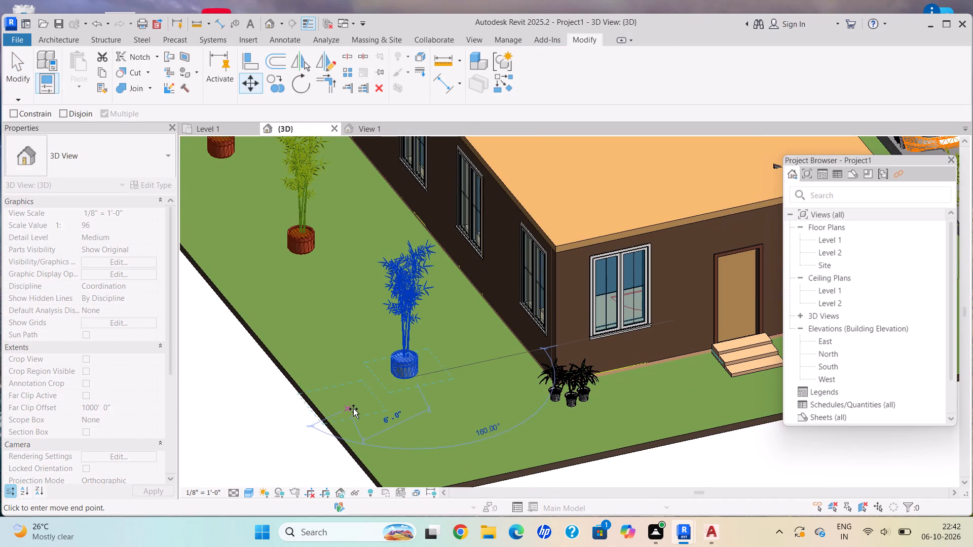
{"action": "left_click", "coordinate": [355, 409]}
Move the middle bamboo plant on the open side lawn away from the long wall, toward the lawn's outer edge.
{"action": "scroll", "coordinate": [342, 378], "scroll_direction": "down", "scroll_amount": 1}
{"action": "scroll", "coordinate": [339, 376], "scroll_direction": "up", "scroll_amount": 1}
{"action": "scroll", "coordinate": [338, 375], "scroll_direction": "down", "scroll_amount": 3}
{"action": "middle_click_drag", "start_coordinate": [323, 345], "coordinate": [341, 405]}
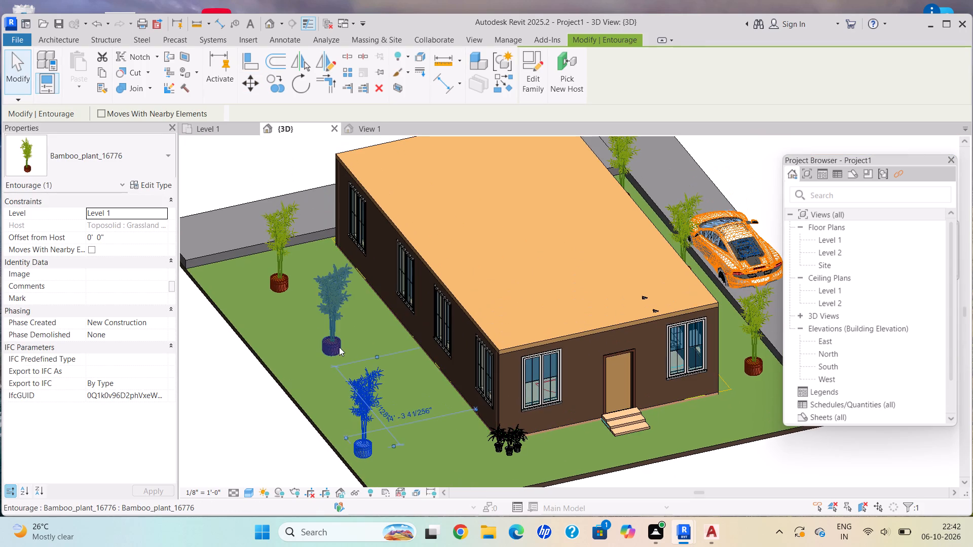
{"action": "left_click", "coordinate": [339, 346]}
{"action": "left_click", "coordinate": [251, 89]}
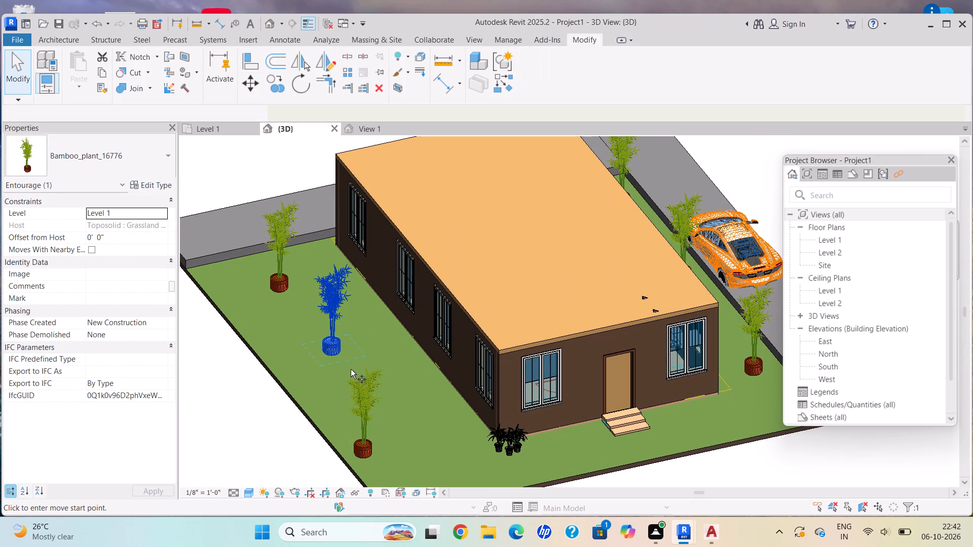
{"action": "left_click", "coordinate": [338, 353]}
{"action": "left_click", "coordinate": [303, 376]}
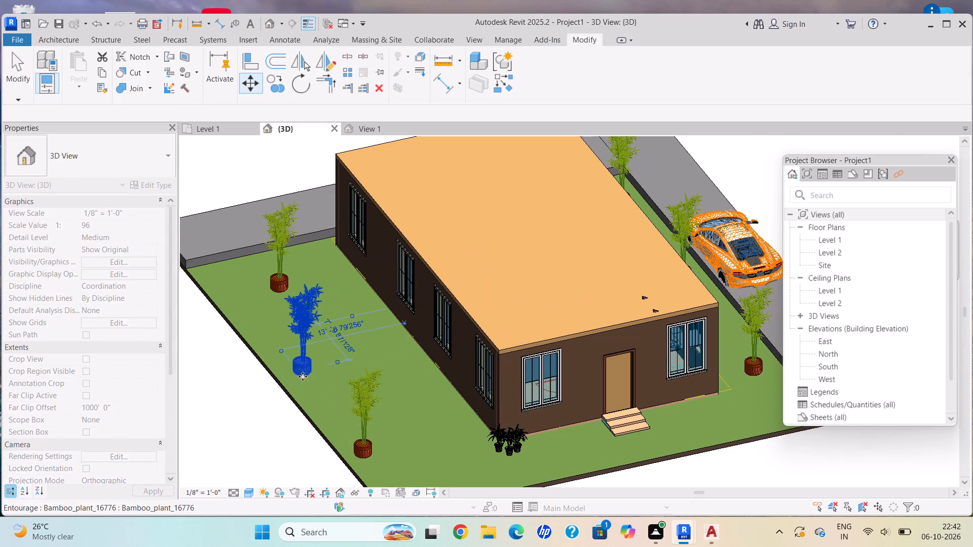
{"action": "scroll", "coordinate": [309, 377], "scroll_direction": "up", "scroll_amount": 6}
{"action": "key", "text": "Escape"}
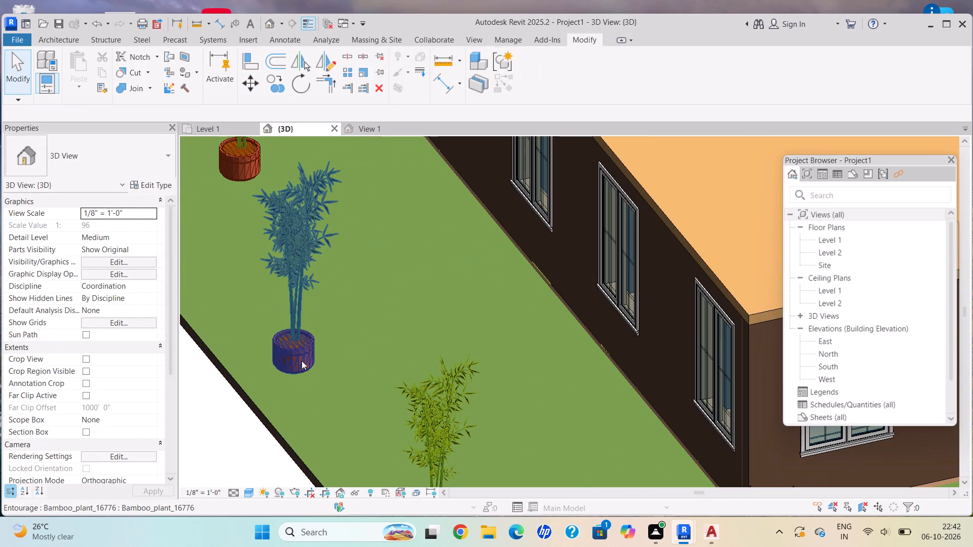
Move the middle bamboo plant on the open side lawn farther outward, to about 15'-0" from the long wall.
{"action": "left_click", "coordinate": [302, 358]}
{"action": "left_click", "coordinate": [249, 81]}
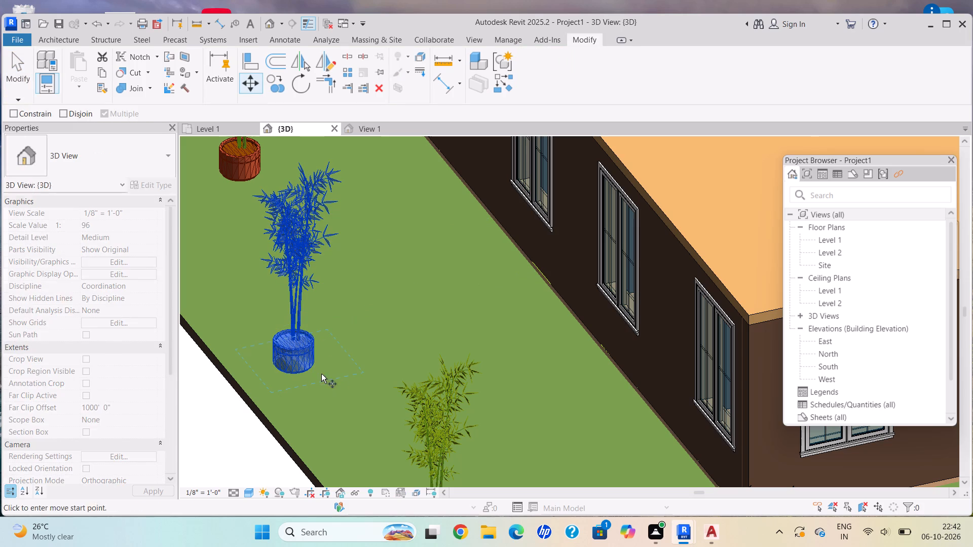
{"action": "left_click", "coordinate": [314, 361]}
{"action": "left_click", "coordinate": [290, 379]}
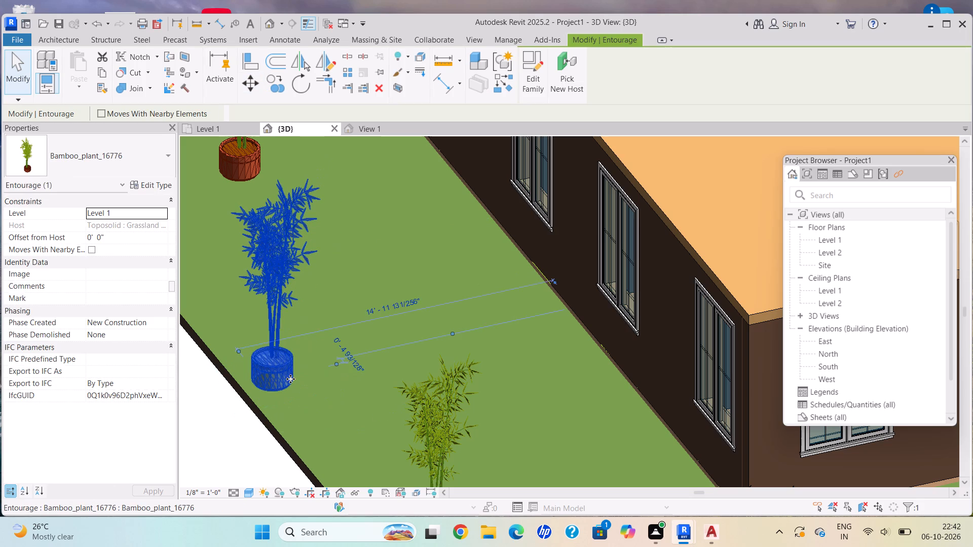
{"action": "scroll", "coordinate": [293, 378], "scroll_direction": "down", "scroll_amount": 5}
{"action": "scroll", "coordinate": [294, 377], "scroll_direction": "up", "scroll_amount": 1}
{"action": "scroll", "coordinate": [313, 323], "scroll_direction": "down", "scroll_amount": 1}
{"action": "scroll", "coordinate": [313, 323], "scroll_direction": "up", "scroll_amount": 1}
{"action": "scroll", "coordinate": [313, 323], "scroll_direction": "down", "scroll_amount": 3}
{"action": "key", "text": "Escape"}
Move the rear bamboo plant on the open side lawn toward the outer edge, to about 13'-9" from the long wall.
{"action": "middle_click_drag", "start_coordinate": [972, 546], "coordinate": [972, 540], "text": "shift"}
{"action": "middle_click_drag", "start_coordinate": [946, 510], "coordinate": [972, 546], "text": "shift"}
{"action": "scroll", "coordinate": [944, 469], "scroll_direction": "down", "scroll_amount": 1}
{"action": "scroll", "coordinate": [944, 469], "scroll_direction": "up", "scroll_amount": 1}
{"action": "scroll", "coordinate": [944, 469], "scroll_direction": "down", "scroll_amount": 2}
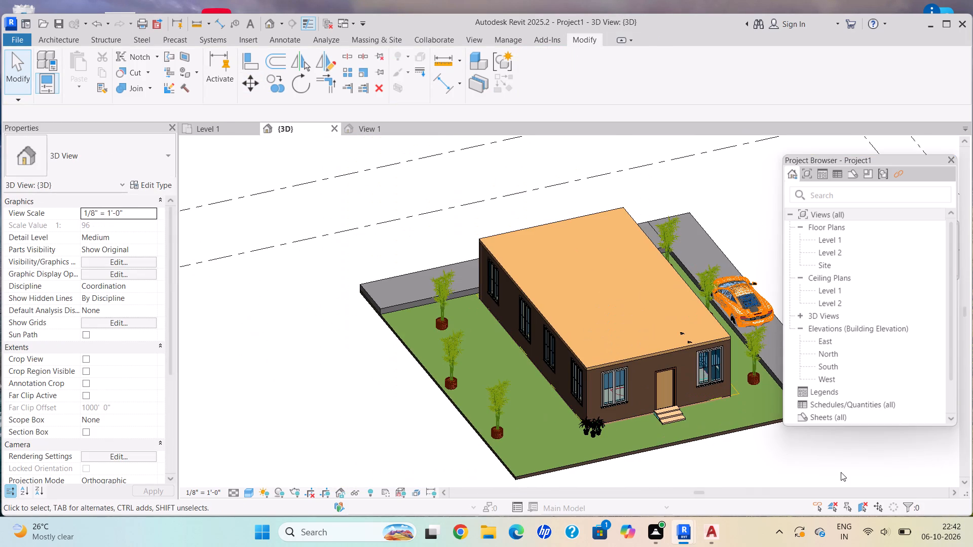
{"action": "left_click", "coordinate": [446, 307]}
{"action": "left_click", "coordinate": [253, 86]}
{"action": "scroll", "coordinate": [415, 314], "scroll_direction": "up", "scroll_amount": 4}
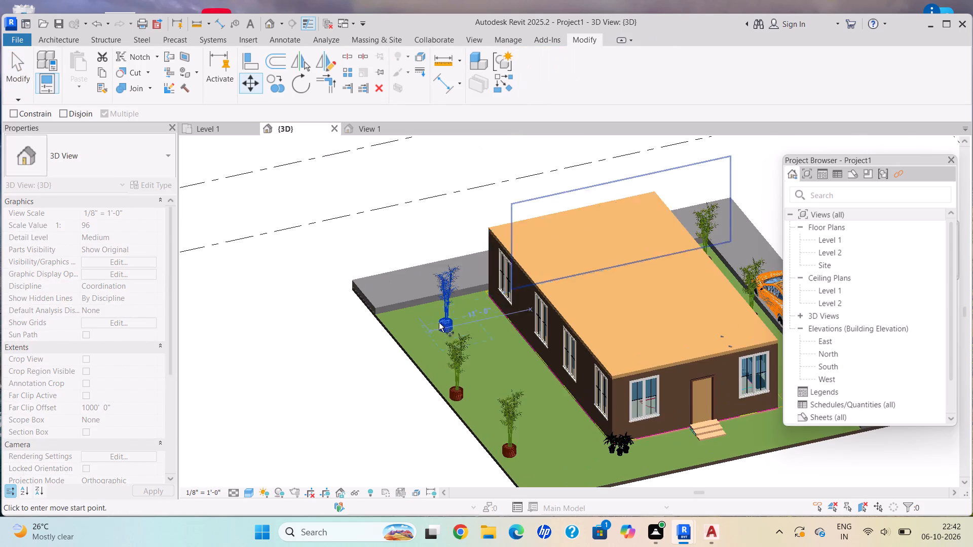
{"action": "scroll", "coordinate": [439, 323], "scroll_direction": "up", "scroll_amount": 4}
{"action": "left_click", "coordinate": [487, 349]}
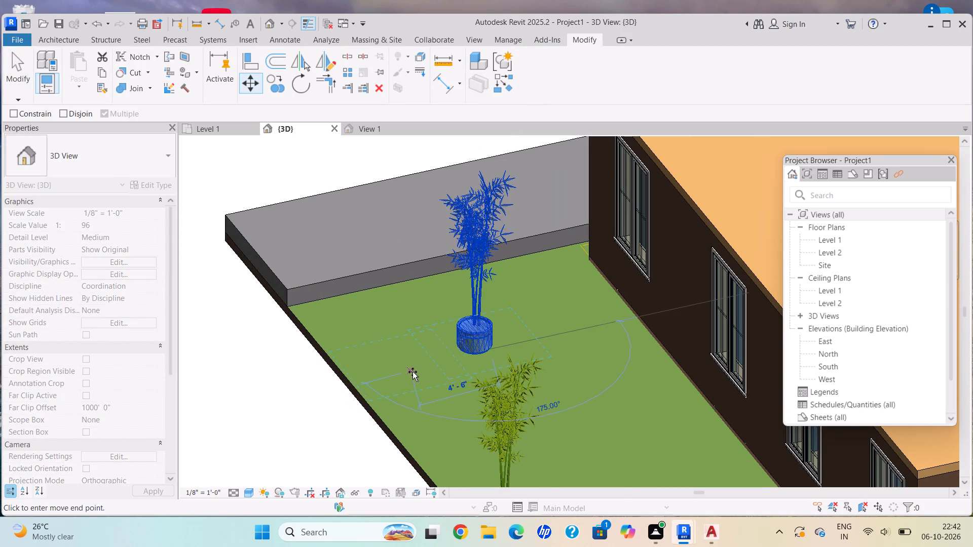
{"action": "left_click", "coordinate": [413, 372]}
{"action": "scroll", "coordinate": [405, 377], "scroll_direction": "down", "scroll_amount": 1}
{"action": "scroll", "coordinate": [404, 380], "scroll_direction": "up", "scroll_amount": 1}
{"action": "scroll", "coordinate": [403, 381], "scroll_direction": "down", "scroll_amount": 1}
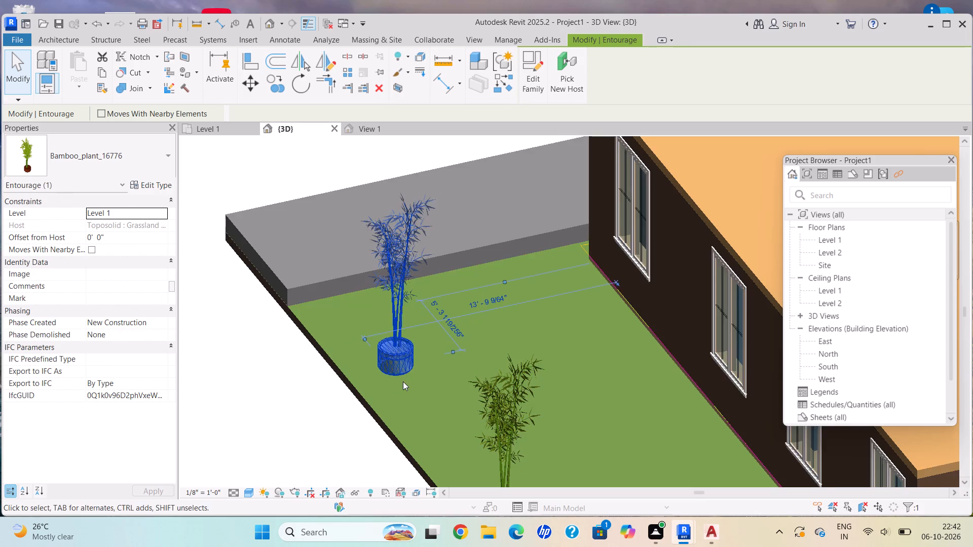
{"action": "key", "text": "Escape"}
Move the rear bamboo plant on the side lawn farther outward, to about 15'-8" from the long wall.
{"action": "scroll", "coordinate": [413, 393], "scroll_direction": "down", "scroll_amount": 8}
{"action": "scroll", "coordinate": [419, 398], "scroll_direction": "up", "scroll_amount": 1}
{"action": "middle_click", "coordinate": [413, 348]}
{"action": "scroll", "coordinate": [423, 377], "scroll_direction": "up", "scroll_amount": 5}
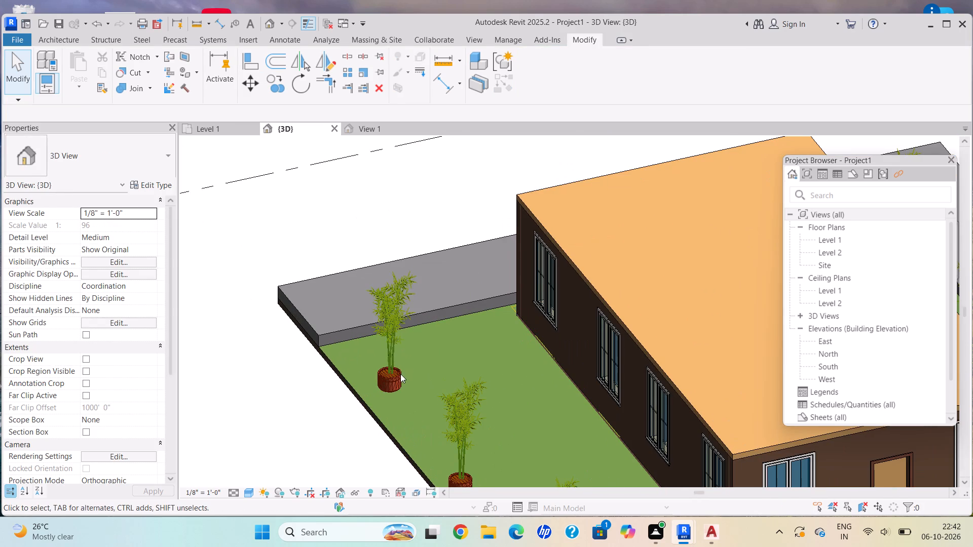
{"action": "left_click", "coordinate": [400, 374]}
{"action": "left_click", "coordinate": [250, 75]}
{"action": "scroll", "coordinate": [400, 387], "scroll_direction": "up", "scroll_amount": 2}
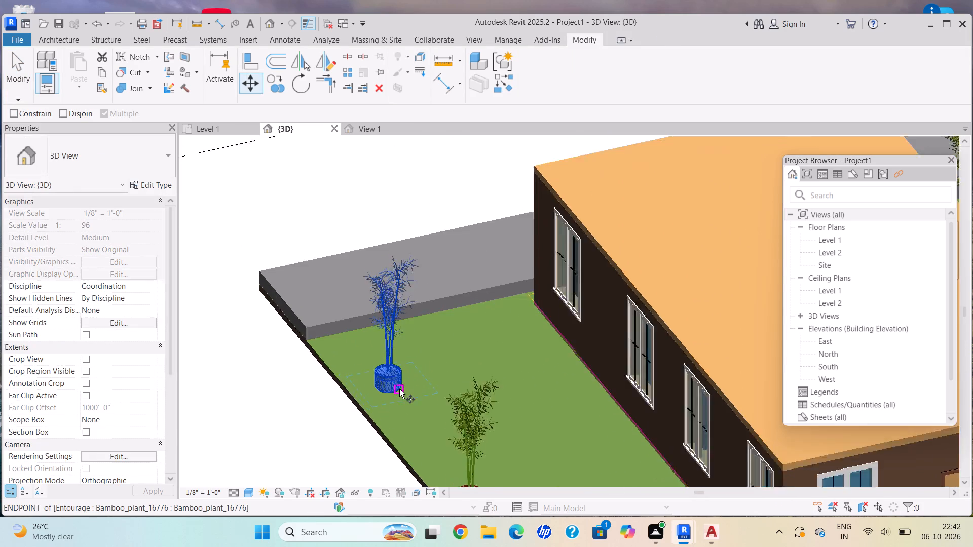
{"action": "scroll", "coordinate": [399, 389], "scroll_direction": "up", "scroll_amount": 1}
{"action": "left_click", "coordinate": [396, 388]}
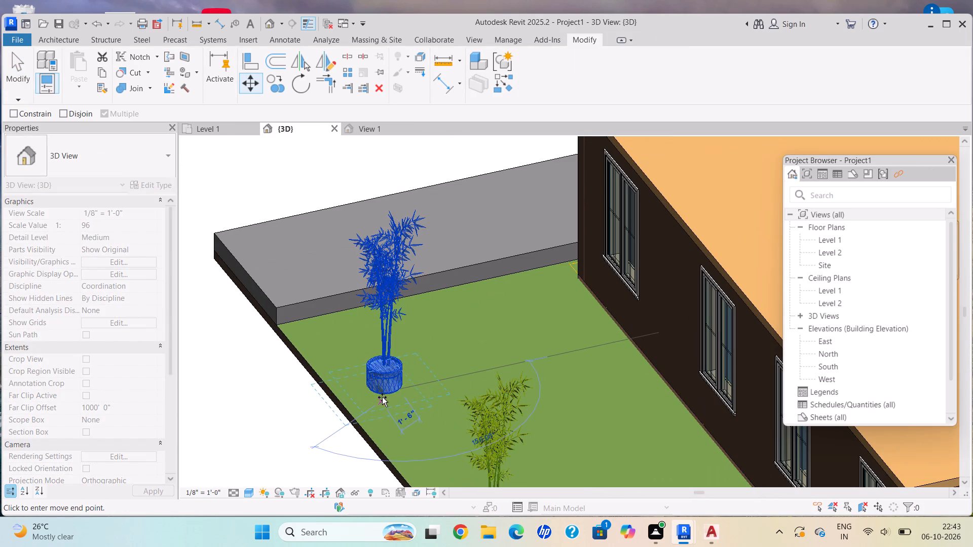
{"action": "left_click", "coordinate": [371, 403]}
{"action": "scroll", "coordinate": [387, 408], "scroll_direction": "down", "scroll_amount": 2}
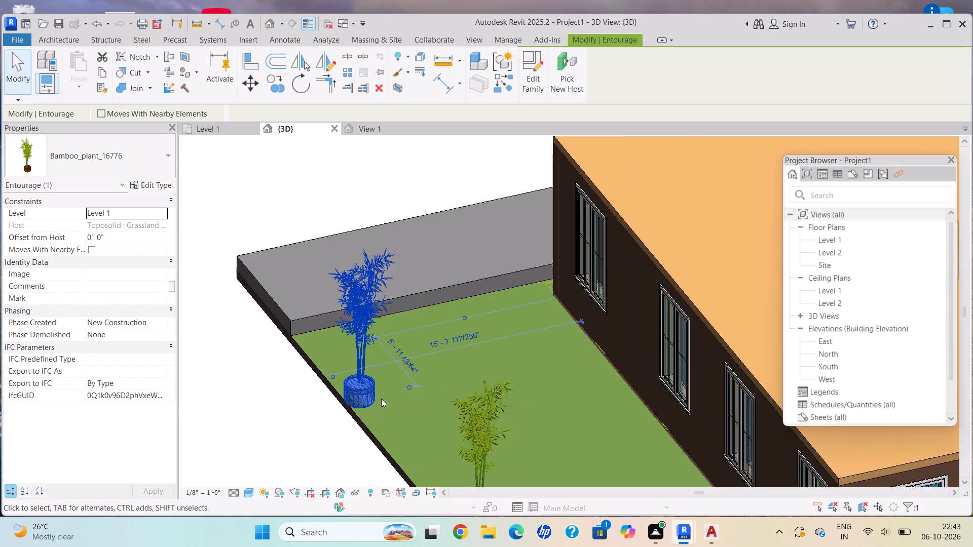
{"action": "key", "text": "Escape"}
Shift the rear bamboo plant slightly back toward the house, clear of the side lawn's outer edge.
{"action": "left_click", "coordinate": [365, 387]}
{"action": "key", "text": "Escape"}
{"action": "left_click", "coordinate": [365, 388]}
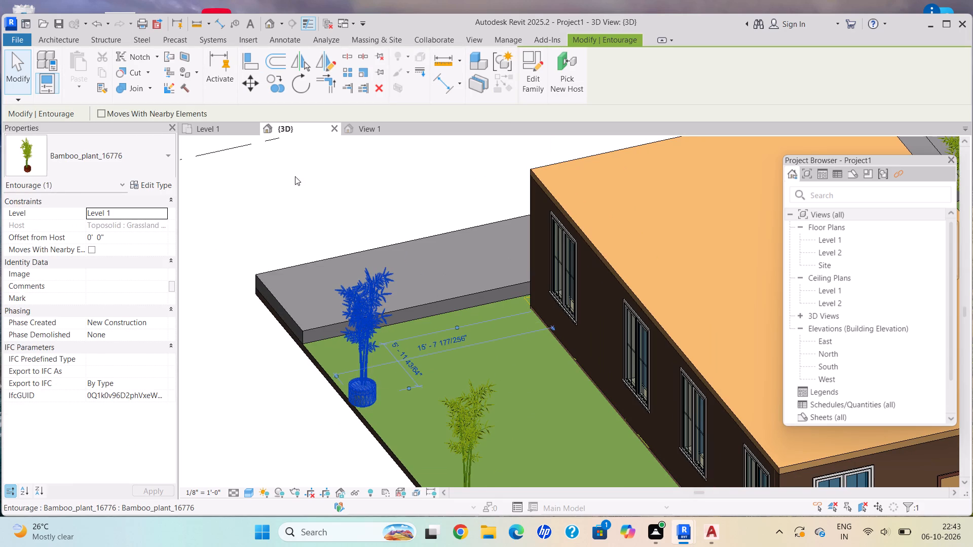
{"action": "left_click", "coordinate": [254, 88]}
{"action": "scroll", "coordinate": [382, 398], "scroll_direction": "up", "scroll_amount": 3}
{"action": "scroll", "coordinate": [378, 402], "scroll_direction": "down", "scroll_amount": 1}
{"action": "scroll", "coordinate": [378, 402], "scroll_direction": "up", "scroll_amount": 1}
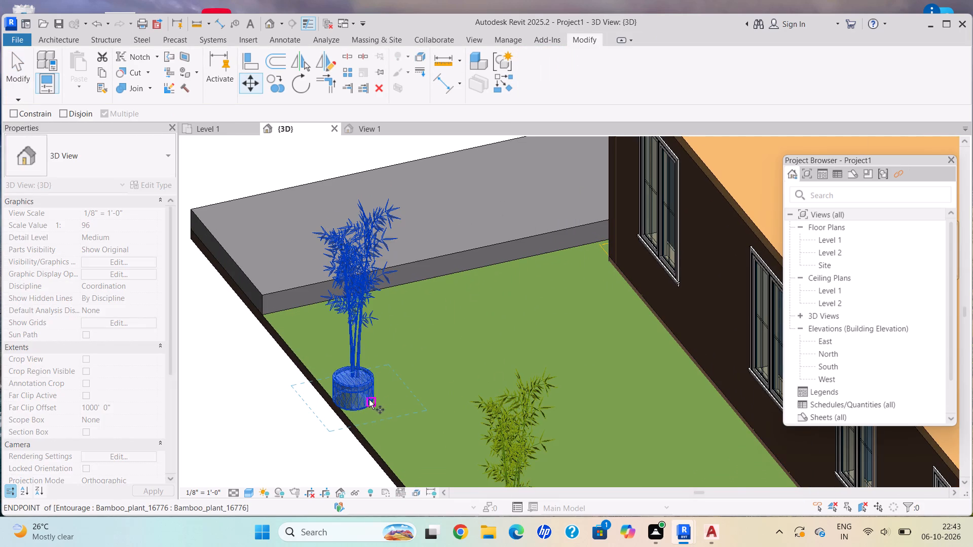
{"action": "left_click", "coordinate": [347, 407]}
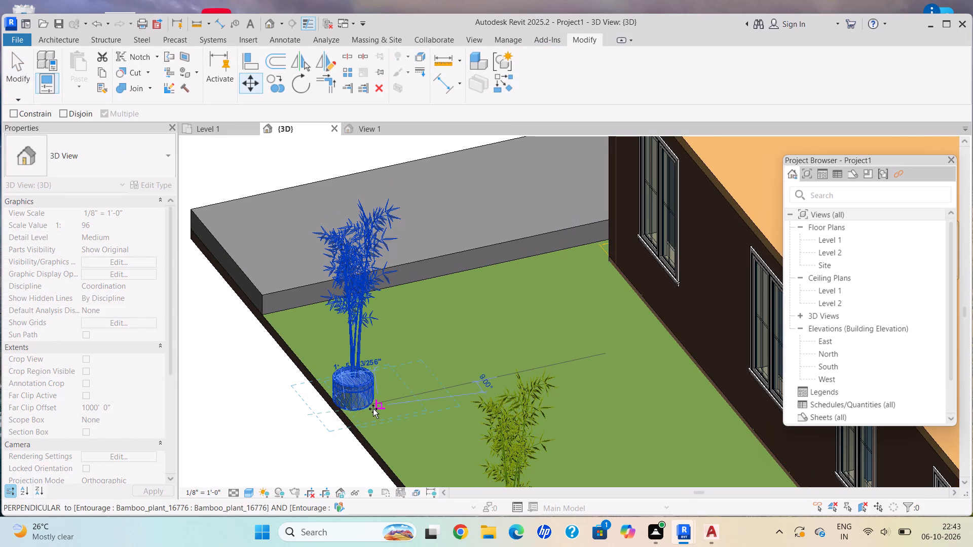
{"action": "left_click", "coordinate": [373, 409]}
{"action": "key", "text": "Escape"}
Examine the bamboo rows and their alignment on both sides of the house from the front, rear and lawn side.
{"action": "scroll", "coordinate": [427, 398], "scroll_direction": "down", "scroll_amount": 8}
{"action": "middle_click_drag", "start_coordinate": [432, 385], "coordinate": [372, 285]}
{"action": "scroll", "coordinate": [516, 348], "scroll_direction": "down", "scroll_amount": 2}
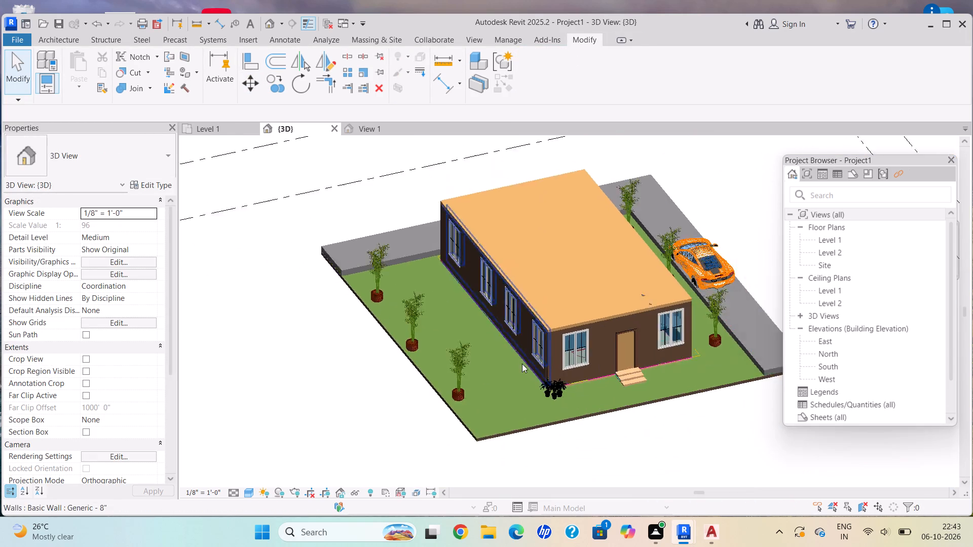
{"action": "scroll", "coordinate": [522, 364], "scroll_direction": "down", "scroll_amount": 5}
{"action": "middle_click_drag", "start_coordinate": [546, 392], "coordinate": [479, 347]}
{"action": "scroll", "coordinate": [556, 392], "scroll_direction": "up", "scroll_amount": 5}
{"action": "scroll", "coordinate": [638, 416], "scroll_direction": "up", "scroll_amount": 1}
{"action": "middle_click_drag", "start_coordinate": [628, 379], "coordinate": [646, 404], "text": "shift"}
{"action": "scroll", "coordinate": [568, 399], "scroll_direction": "down", "scroll_amount": 1}
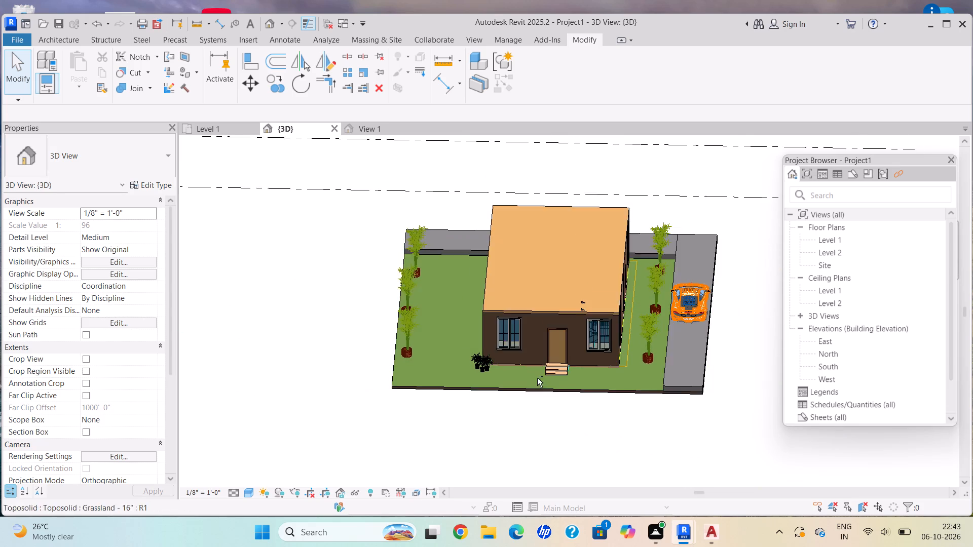
{"action": "middle_click_drag", "start_coordinate": [537, 377], "coordinate": [528, 344], "text": "shift"}
{"action": "scroll", "coordinate": [453, 281], "scroll_direction": "down", "scroll_amount": 1}
{"action": "middle_click_drag", "start_coordinate": [463, 287], "coordinate": [740, 368], "text": "shift"}
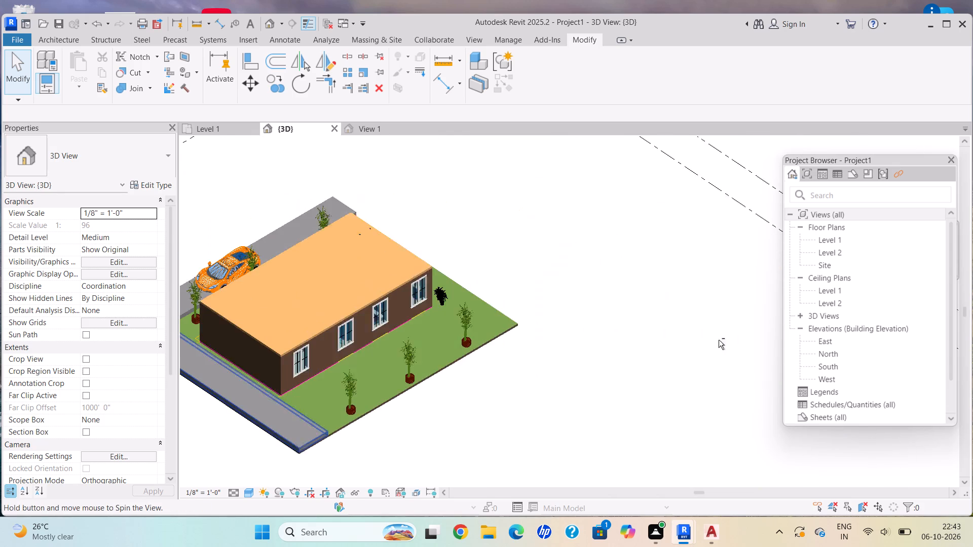
{"action": "middle_click", "coordinate": [357, 413]}
{"action": "scroll", "coordinate": [325, 417], "scroll_direction": "up", "scroll_amount": 2}
{"action": "scroll", "coordinate": [442, 380], "scroll_direction": "down", "scroll_amount": 3}
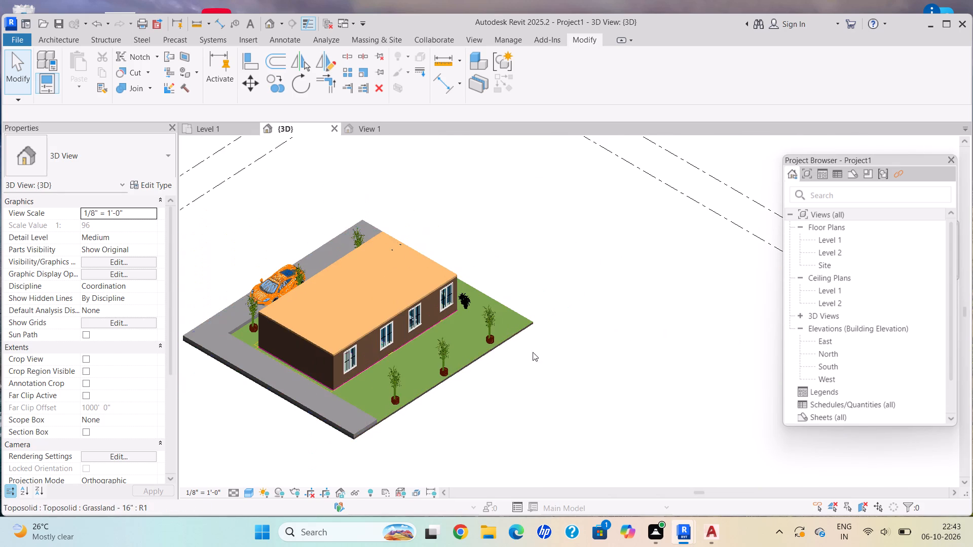
{"action": "middle_click_drag", "start_coordinate": [551, 346], "coordinate": [403, 363]}
{"action": "middle_click_drag", "start_coordinate": [520, 366], "coordinate": [373, 324], "text": "shift"}
{"action": "scroll", "coordinate": [526, 371], "scroll_direction": "up", "scroll_amount": 3}
{"action": "scroll", "coordinate": [532, 373], "scroll_direction": "down", "scroll_amount": 1}
{"action": "scroll", "coordinate": [535, 375], "scroll_direction": "up", "scroll_amount": 1}
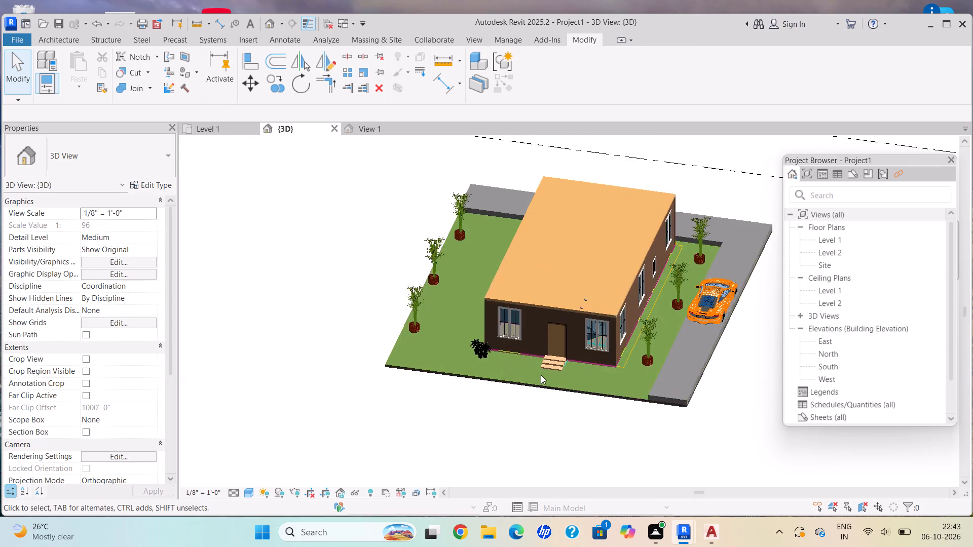
{"action": "scroll", "coordinate": [585, 387], "scroll_direction": "up", "scroll_amount": 1}
{"action": "middle_click_drag", "start_coordinate": [591, 384], "coordinate": [606, 347], "text": "shift"}
{"action": "scroll", "coordinate": [619, 349], "scroll_direction": "down", "scroll_amount": 2}
{"action": "middle_click_drag", "start_coordinate": [614, 331], "coordinate": [489, 376]}
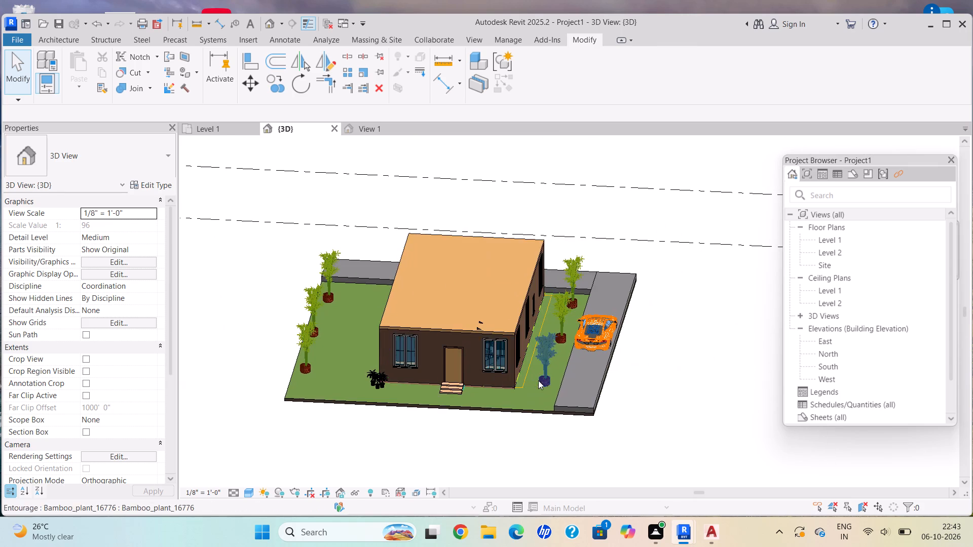
{"action": "middle_click_drag", "start_coordinate": [543, 381], "coordinate": [582, 354]}
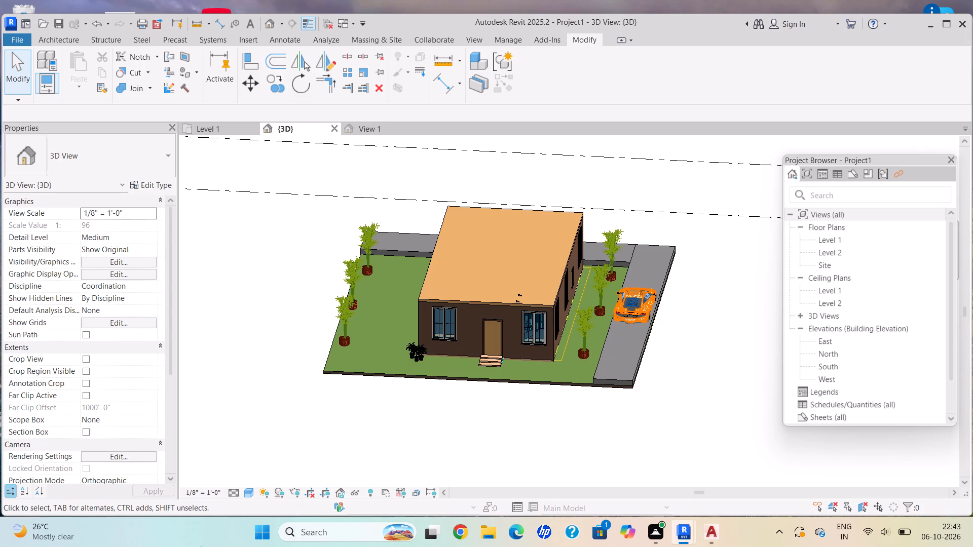
Examine the front facade and the bamboo plants along the driveway and side lawn at closer range.
{"action": "middle_click_drag", "start_coordinate": [497, 342], "coordinate": [514, 283], "text": "shift"}
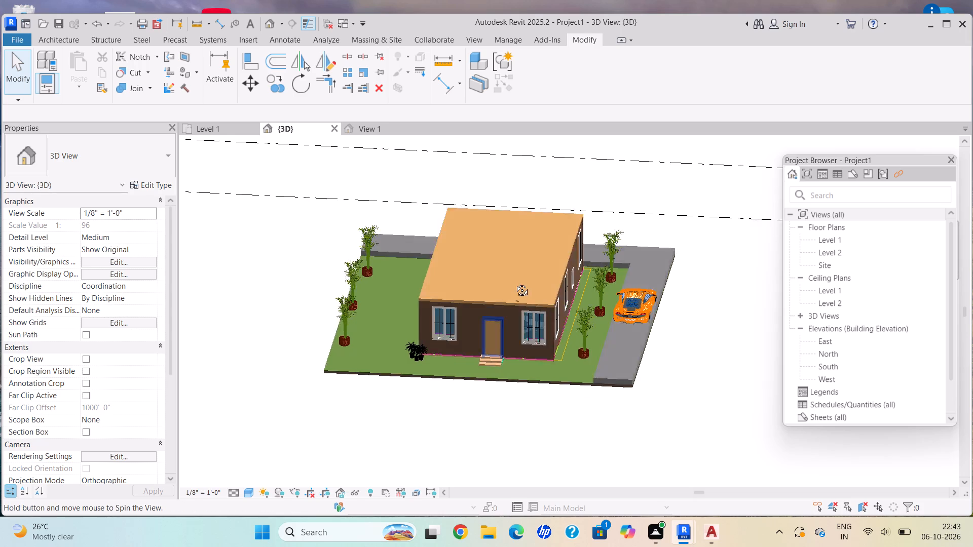
{"action": "middle_click_drag", "start_coordinate": [514, 283], "coordinate": [523, 284], "text": "shift"}
{"action": "scroll", "coordinate": [573, 303], "scroll_direction": "up", "scroll_amount": 6}
{"action": "scroll", "coordinate": [603, 306], "scroll_direction": "down", "scroll_amount": 1}
{"action": "scroll", "coordinate": [603, 306], "scroll_direction": "up", "scroll_amount": 1}
{"action": "middle_click_drag", "start_coordinate": [585, 309], "coordinate": [531, 343], "text": "shift"}
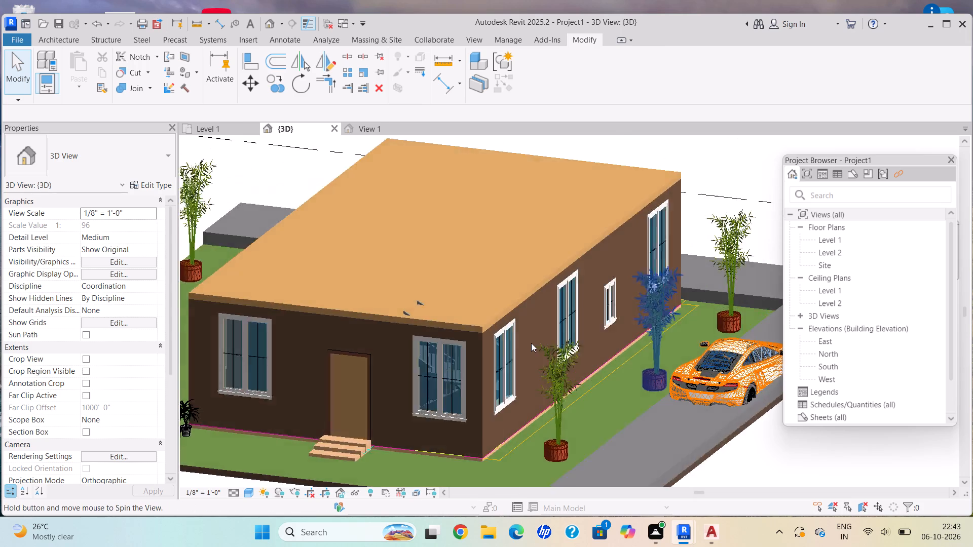
{"action": "scroll", "coordinate": [531, 343], "scroll_direction": "up", "scroll_amount": 1}
{"action": "scroll", "coordinate": [531, 343], "scroll_direction": "down", "scroll_amount": 7}
{"action": "middle_click_drag", "start_coordinate": [459, 328], "coordinate": [516, 357], "text": "shift"}
{"action": "scroll", "coordinate": [292, 324], "scroll_direction": "up", "scroll_amount": 4}
{"action": "scroll", "coordinate": [335, 313], "scroll_direction": "down", "scroll_amount": 1}
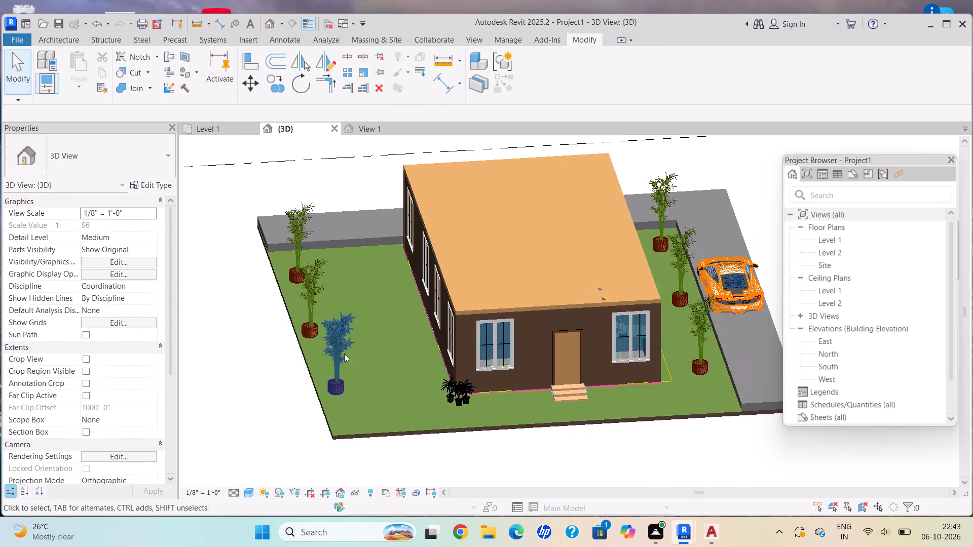
{"action": "scroll", "coordinate": [350, 349], "scroll_direction": "up", "scroll_amount": 1}
{"action": "scroll", "coordinate": [354, 349], "scroll_direction": "down", "scroll_amount": 1}
{"action": "scroll", "coordinate": [380, 342], "scroll_direction": "up", "scroll_amount": 2}
{"action": "scroll", "coordinate": [332, 366], "scroll_direction": "up", "scroll_amount": 3}
{"action": "scroll", "coordinate": [330, 365], "scroll_direction": "down", "scroll_amount": 10}
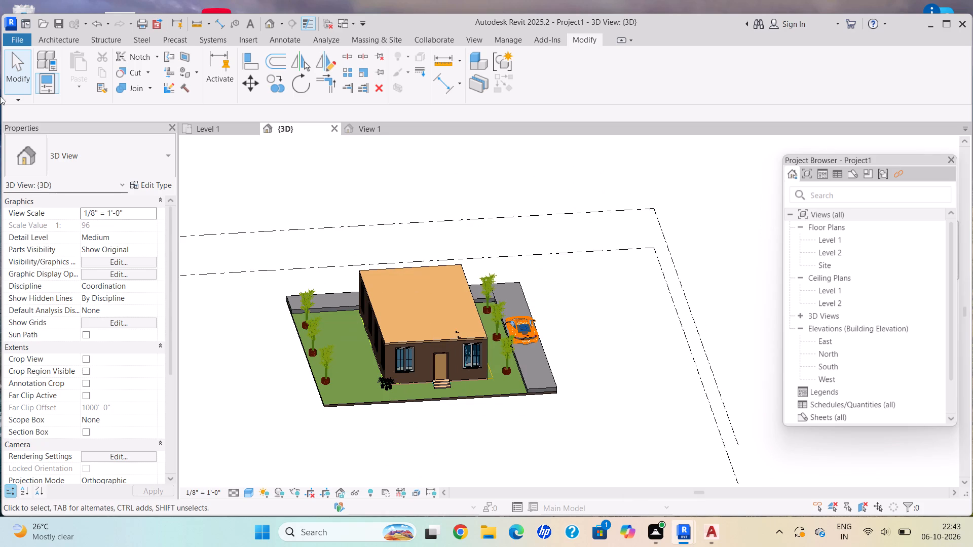
Examine the whole site layout from above and from both front corners, including plant spacing and the parked car.
{"action": "key", "text": "Escape"}
{"action": "scroll", "coordinate": [323, 371], "scroll_direction": "down", "scroll_amount": 1}
{"action": "middle_click_drag", "start_coordinate": [320, 370], "coordinate": [319, 370], "text": "shift"}
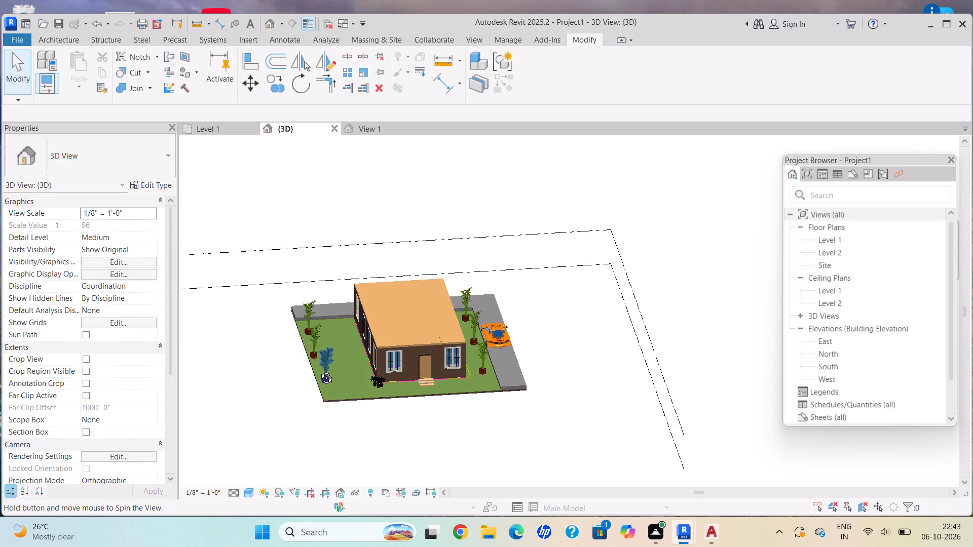
{"action": "middle_click_drag", "start_coordinate": [319, 370], "coordinate": [275, 408], "text": "shift"}
{"action": "scroll", "coordinate": [420, 343], "scroll_direction": "up", "scroll_amount": 6}
{"action": "scroll", "coordinate": [442, 343], "scroll_direction": "down", "scroll_amount": 1}
{"action": "scroll", "coordinate": [443, 343], "scroll_direction": "up", "scroll_amount": 1}
{"action": "scroll", "coordinate": [424, 347], "scroll_direction": "down", "scroll_amount": 1}
{"action": "scroll", "coordinate": [423, 347], "scroll_direction": "up", "scroll_amount": 1}
{"action": "scroll", "coordinate": [423, 347], "scroll_direction": "down", "scroll_amount": 3}
{"action": "middle_click_drag", "start_coordinate": [426, 342], "coordinate": [451, 349], "text": "shift"}
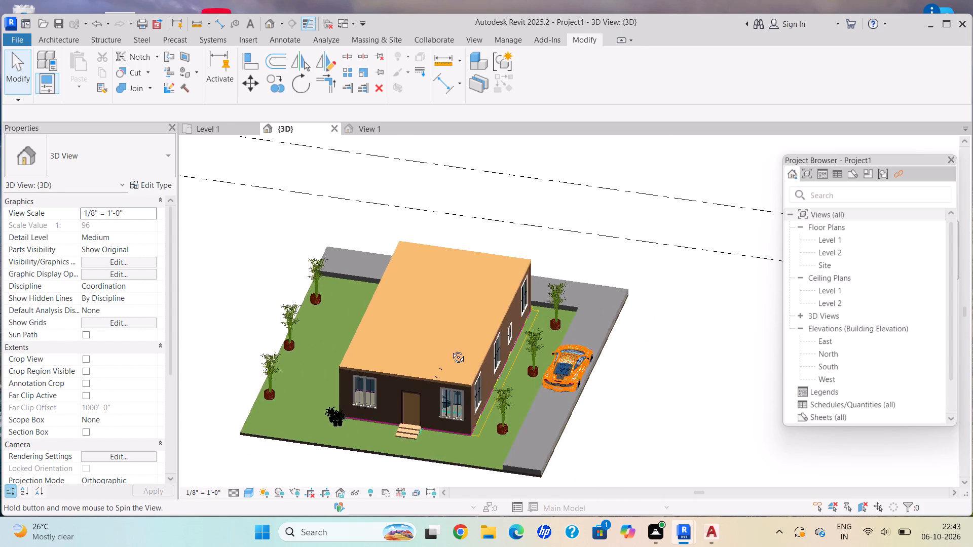
{"action": "middle_click_drag", "start_coordinate": [451, 349], "coordinate": [506, 369], "text": "shift"}
{"action": "scroll", "coordinate": [400, 317], "scroll_direction": "up", "scroll_amount": 5}
{"action": "scroll", "coordinate": [401, 309], "scroll_direction": "down", "scroll_amount": 3}
{"action": "middle_click_drag", "start_coordinate": [391, 302], "coordinate": [355, 267], "text": "shift"}
{"action": "scroll", "coordinate": [355, 267], "scroll_direction": "down", "scroll_amount": 2}
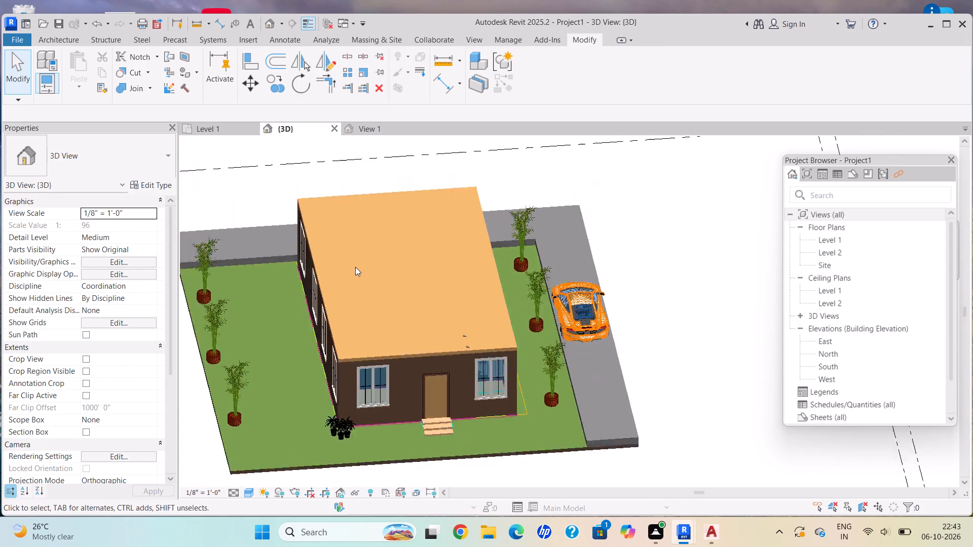
{"action": "scroll", "coordinate": [355, 267], "scroll_direction": "down", "scroll_amount": 3}
{"action": "middle_click_drag", "start_coordinate": [456, 283], "coordinate": [467, 371], "text": "shift"}
{"action": "scroll", "coordinate": [495, 328], "scroll_direction": "up", "scroll_amount": 2}
{"action": "scroll", "coordinate": [563, 350], "scroll_direction": "up", "scroll_amount": 1}
{"action": "middle_click_drag", "start_coordinate": [577, 359], "coordinate": [678, 415]}
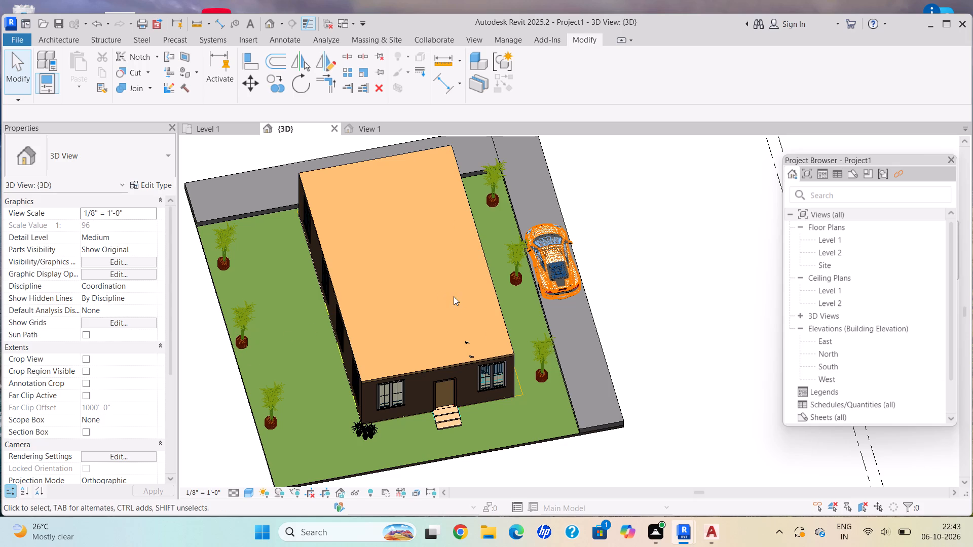
{"action": "middle_click_drag", "start_coordinate": [487, 331], "coordinate": [582, 371]}
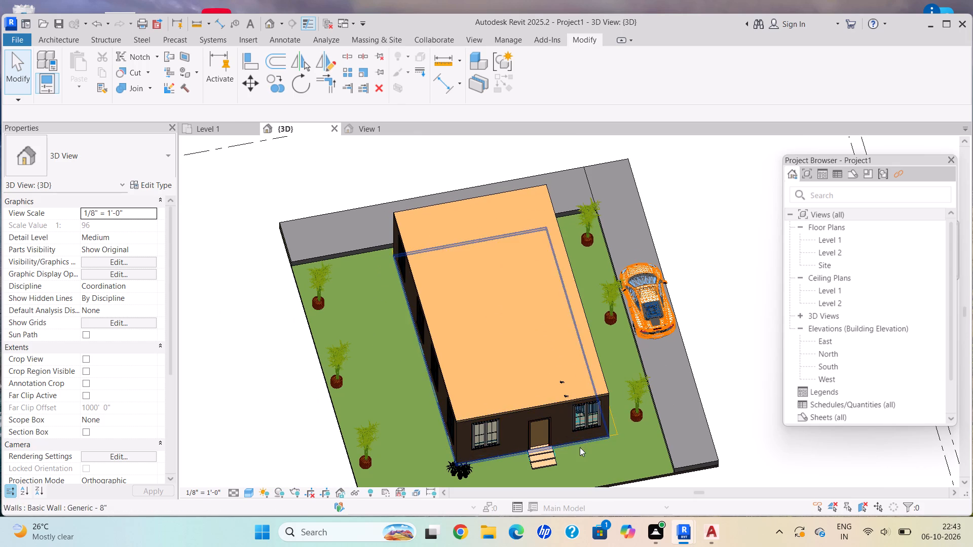
{"action": "middle_click_drag", "start_coordinate": [572, 399], "coordinate": [586, 273], "text": "shift"}
Examine the house front, entrance steps, potted plants and side-lawn bamboo row from the front and the lawn-side corner.
{"action": "scroll", "coordinate": [571, 360], "scroll_direction": "up", "scroll_amount": 1, "text": "shift"}
{"action": "scroll", "coordinate": [610, 409], "scroll_direction": "up", "scroll_amount": 2}
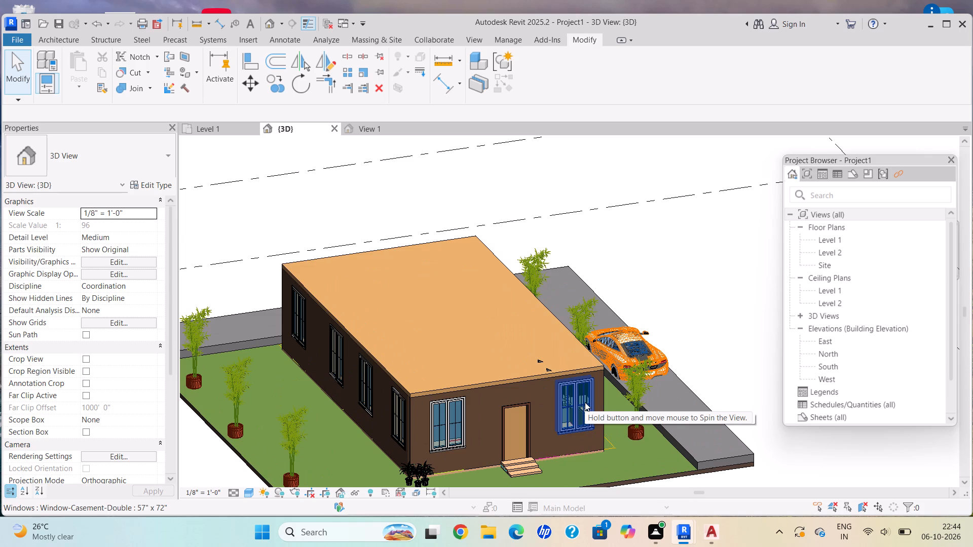
{"action": "scroll", "coordinate": [638, 260], "scroll_direction": "down", "scroll_amount": 2}
{"action": "middle_click_drag", "start_coordinate": [629, 296], "coordinate": [614, 276]}
{"action": "scroll", "coordinate": [338, 438], "scroll_direction": "up", "scroll_amount": 4}
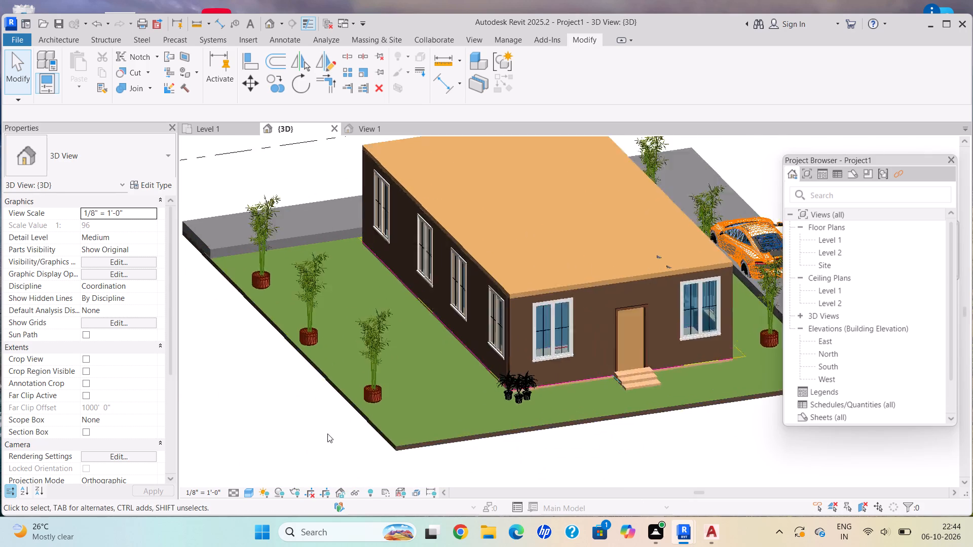
{"action": "scroll", "coordinate": [327, 434], "scroll_direction": "up", "scroll_amount": 1}
{"action": "scroll", "coordinate": [419, 394], "scroll_direction": "down", "scroll_amount": 4}
{"action": "scroll", "coordinate": [531, 371], "scroll_direction": "down", "scroll_amount": 2}
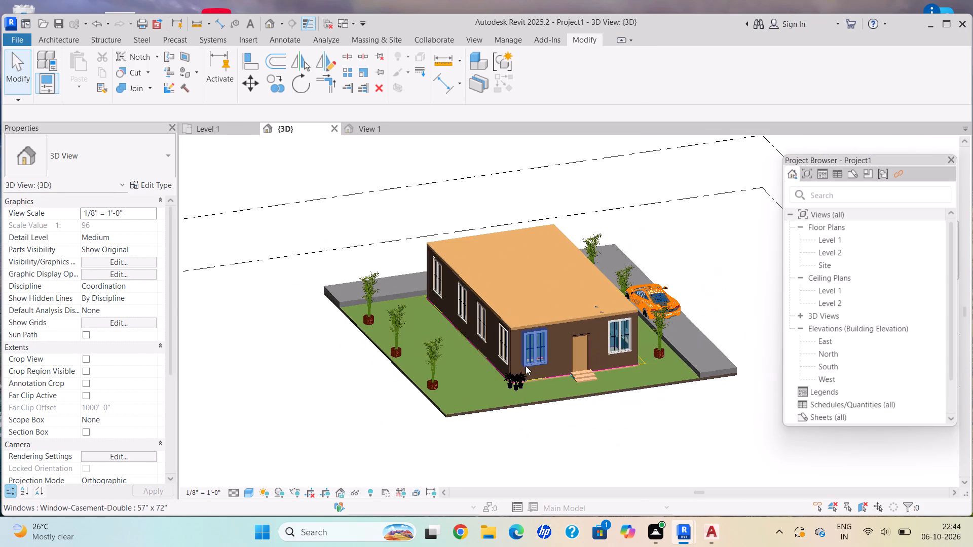
{"action": "middle_click_drag", "start_coordinate": [518, 364], "coordinate": [407, 436]}
{"action": "scroll", "coordinate": [443, 399], "scroll_direction": "down", "scroll_amount": 1}
{"action": "scroll", "coordinate": [540, 371], "scroll_direction": "up", "scroll_amount": 4}
{"action": "scroll", "coordinate": [450, 546], "scroll_direction": "up", "scroll_amount": 1}
{"action": "middle_click_drag", "start_coordinate": [482, 461], "coordinate": [481, 352]}
{"action": "scroll", "coordinate": [493, 335], "scroll_direction": "up", "scroll_amount": 1}
{"action": "scroll", "coordinate": [495, 333], "scroll_direction": "down", "scroll_amount": 4}
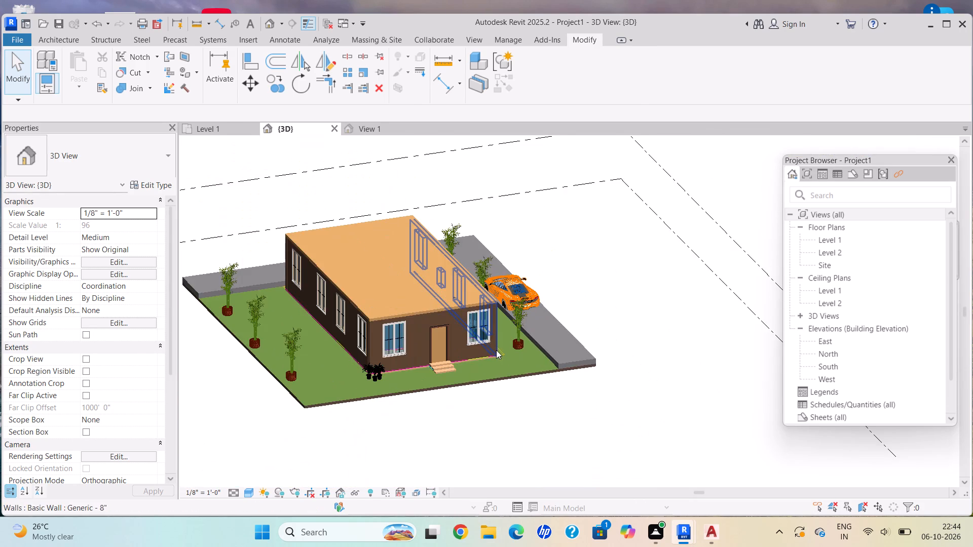
{"action": "middle_click_drag", "start_coordinate": [496, 350], "coordinate": [455, 335], "text": "shift"}
{"action": "scroll", "coordinate": [490, 347], "scroll_direction": "up", "scroll_amount": 1, "text": "shift"}
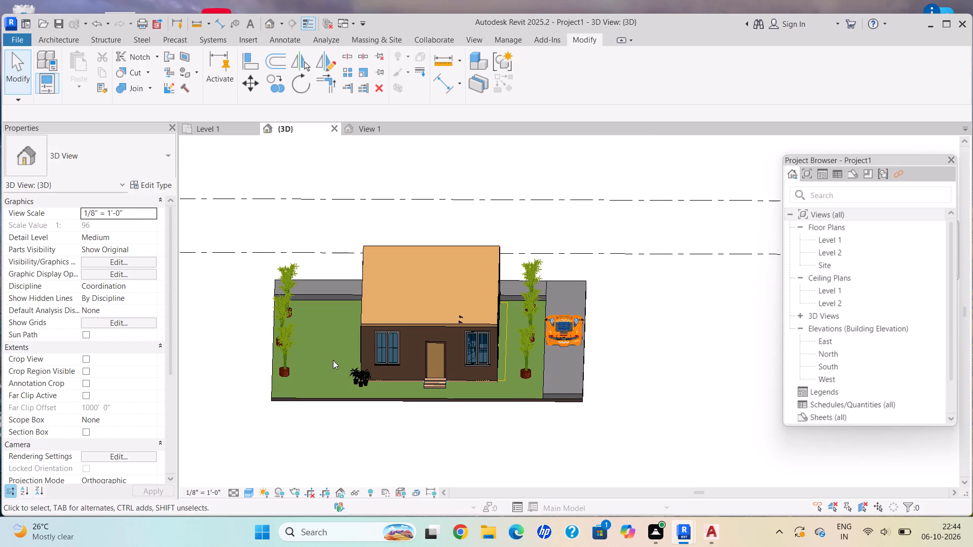
{"action": "scroll", "coordinate": [333, 360], "scroll_direction": "up", "scroll_amount": 5}
{"action": "middle_click_drag", "start_coordinate": [313, 323], "coordinate": [351, 350]}
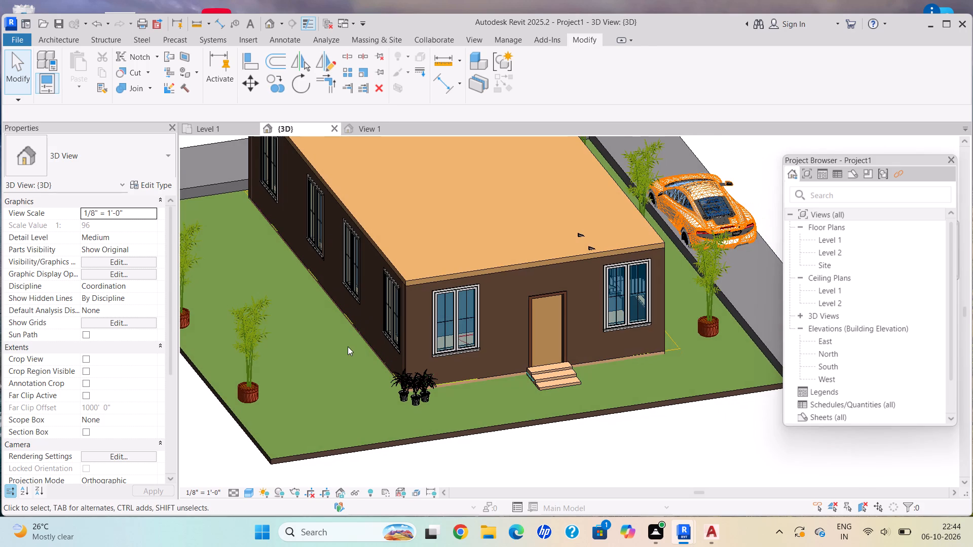
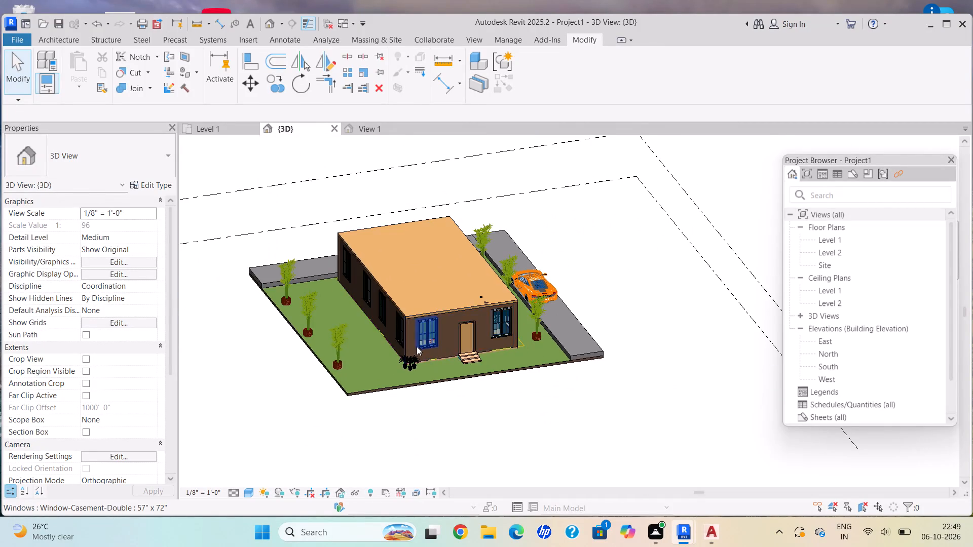
Move the middle bamboo plant in the row opposite the driveway side slightly inward, toward the house.
{"action": "middle_click_drag", "start_coordinate": [409, 343], "coordinate": [400, 340]}
{"action": "scroll", "coordinate": [426, 359], "scroll_direction": "down", "scroll_amount": 1}
{"action": "scroll", "coordinate": [426, 359], "scroll_direction": "up", "scroll_amount": 3}
{"action": "scroll", "coordinate": [446, 363], "scroll_direction": "up", "scroll_amount": 1, "text": "shift"}
{"action": "middle_click_drag", "start_coordinate": [442, 361], "coordinate": [399, 331], "text": "shift"}
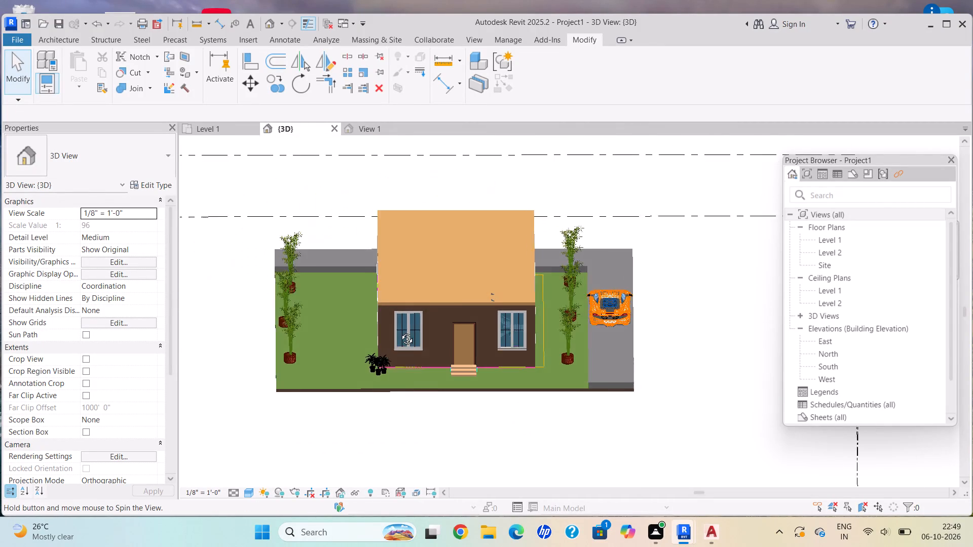
{"action": "middle_click_drag", "start_coordinate": [399, 331], "coordinate": [404, 331], "text": "shift"}
{"action": "scroll", "coordinate": [405, 331], "scroll_direction": "down", "scroll_amount": 2}
{"action": "middle_click_drag", "start_coordinate": [372, 330], "coordinate": [386, 351], "text": "shift"}
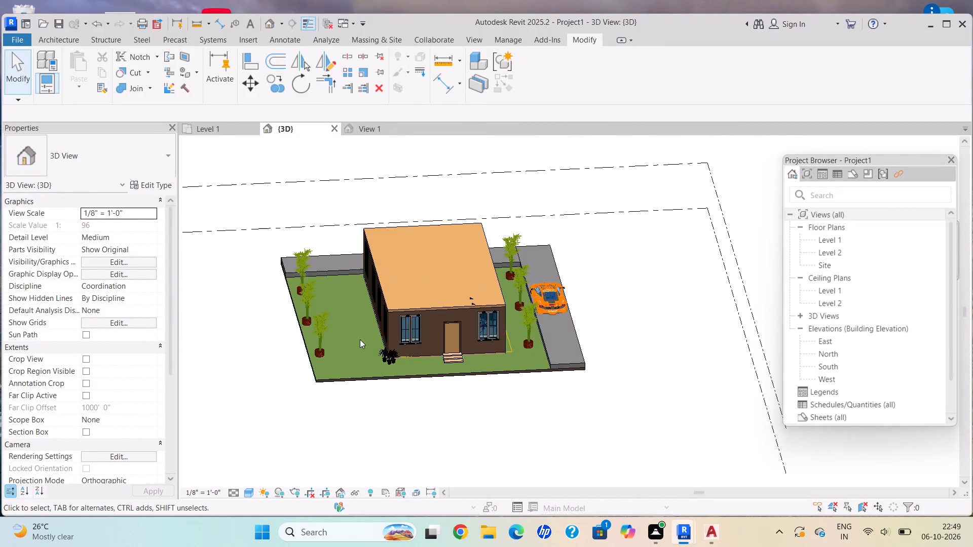
{"action": "scroll", "coordinate": [301, 300], "scroll_direction": "up", "scroll_amount": 3}
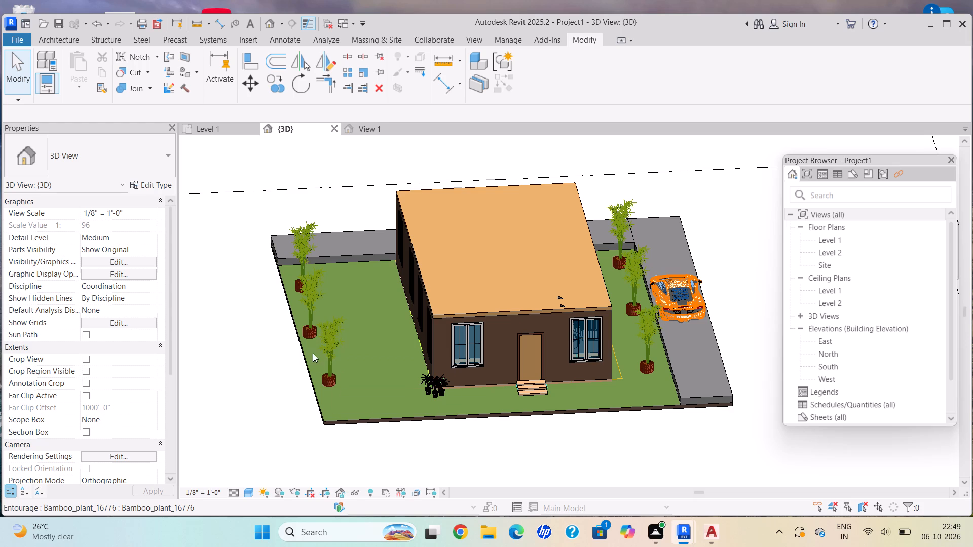
{"action": "left_click", "coordinate": [309, 337]}
{"action": "left_click", "coordinate": [249, 83]}
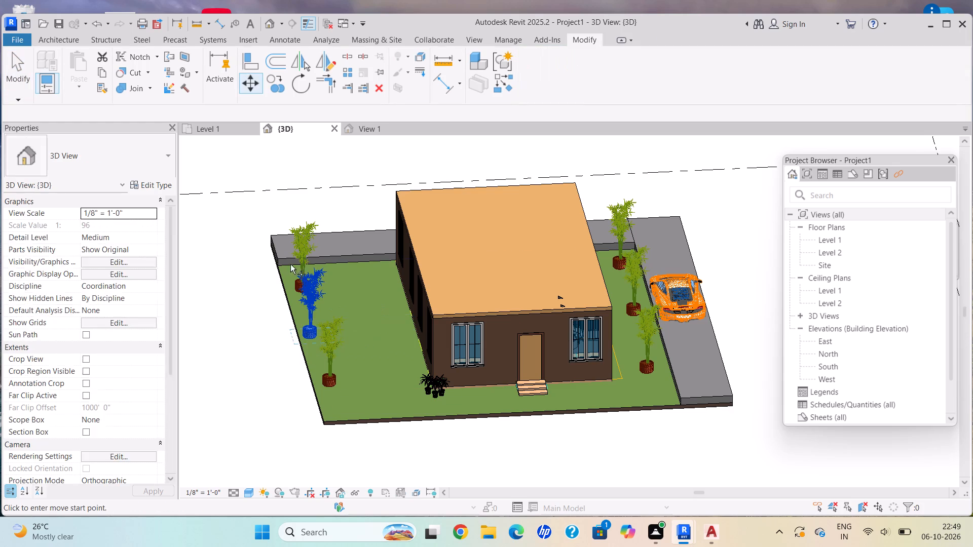
{"action": "scroll", "coordinate": [313, 338], "scroll_direction": "up", "scroll_amount": 4}
{"action": "scroll", "coordinate": [313, 338], "scroll_direction": "down", "scroll_amount": 1}
{"action": "scroll", "coordinate": [314, 339], "scroll_direction": "up", "scroll_amount": 1}
{"action": "scroll", "coordinate": [316, 339], "scroll_direction": "down", "scroll_amount": 1}
{"action": "scroll", "coordinate": [316, 339], "scroll_direction": "up", "scroll_amount": 2}
{"action": "scroll", "coordinate": [316, 339], "scroll_direction": "down", "scroll_amount": 1}
{"action": "scroll", "coordinate": [316, 339], "scroll_direction": "up", "scroll_amount": 1}
{"action": "left_click", "coordinate": [299, 340]}
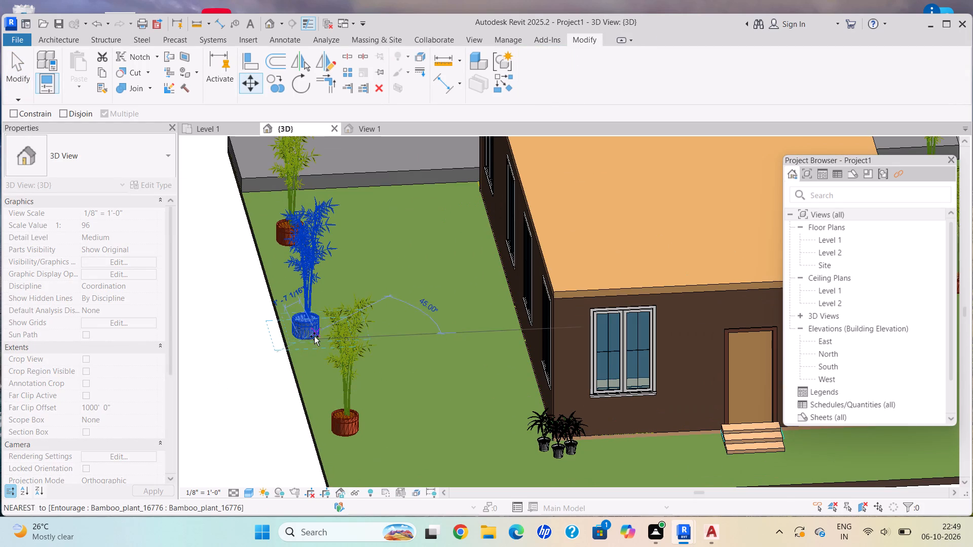
{"action": "left_click", "coordinate": [324, 335]}
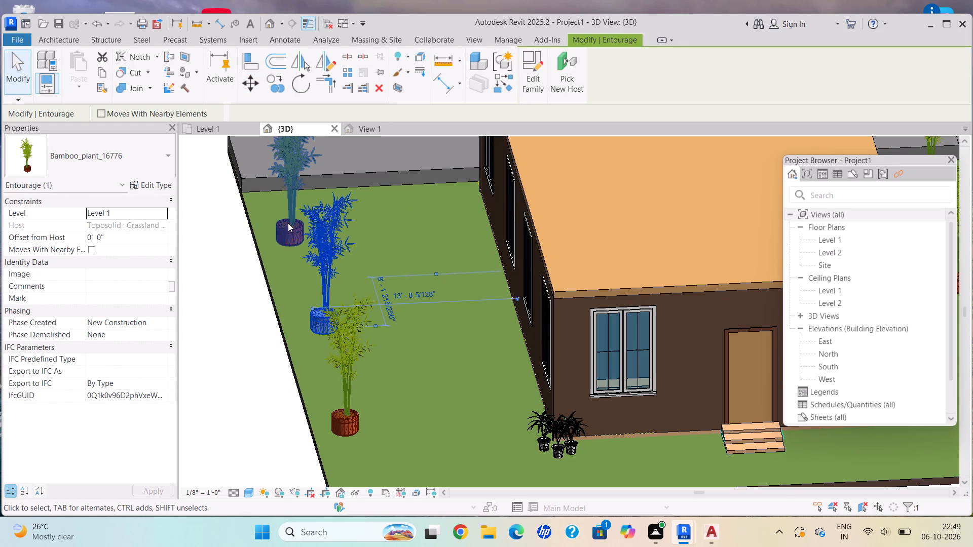
{"action": "key", "text": "Escape"}
Move the rear bamboo plant in the same row slightly inward, toward the house.
{"action": "left_click", "coordinate": [295, 231]}
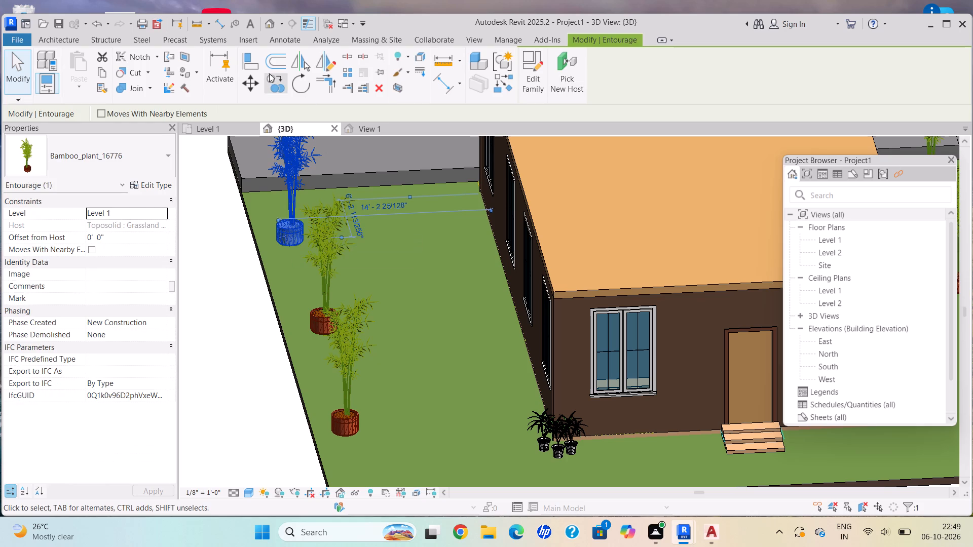
{"action": "left_click", "coordinate": [248, 89]}
{"action": "left_click", "coordinate": [284, 241]}
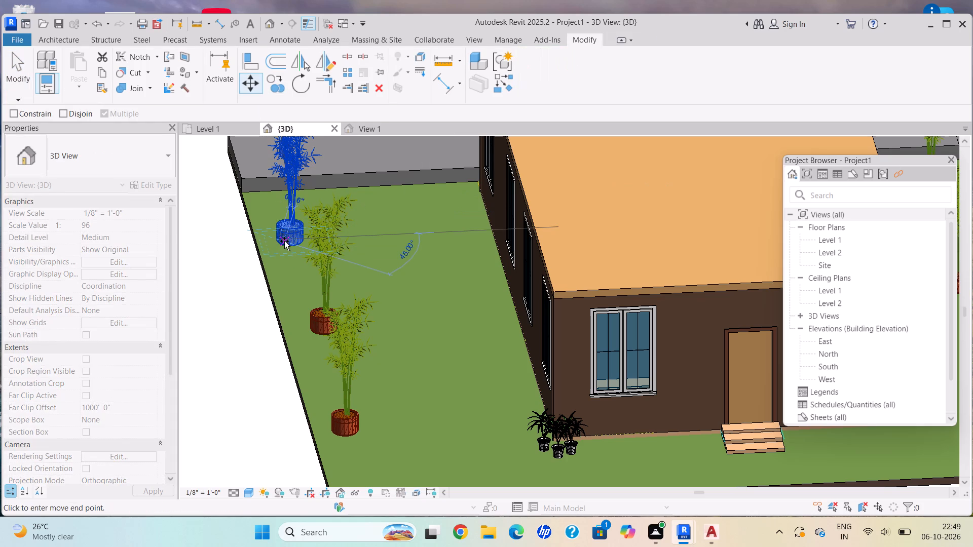
{"action": "left_click", "coordinate": [295, 243]}
{"action": "key", "text": "Escape"}
Examine the house and site in 3D from several angles, including both bamboo rows, the lawn and the windows.
{"action": "scroll", "coordinate": [345, 305], "scroll_direction": "down", "scroll_amount": 4}
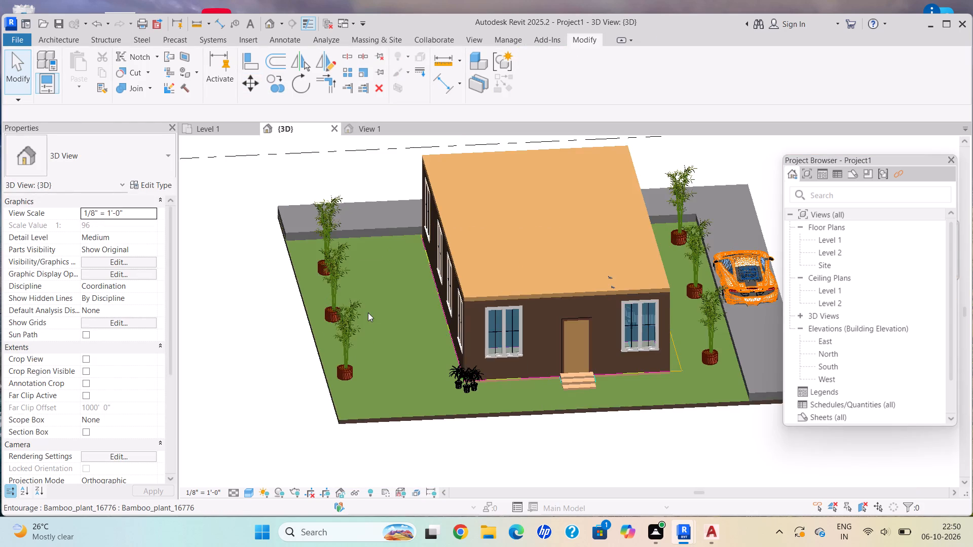
{"action": "middle_click_drag", "start_coordinate": [368, 312], "coordinate": [319, 272]}
{"action": "scroll", "coordinate": [411, 296], "scroll_direction": "down", "scroll_amount": 4}
{"action": "middle_click_drag", "start_coordinate": [418, 287], "coordinate": [447, 313], "text": "shift"}
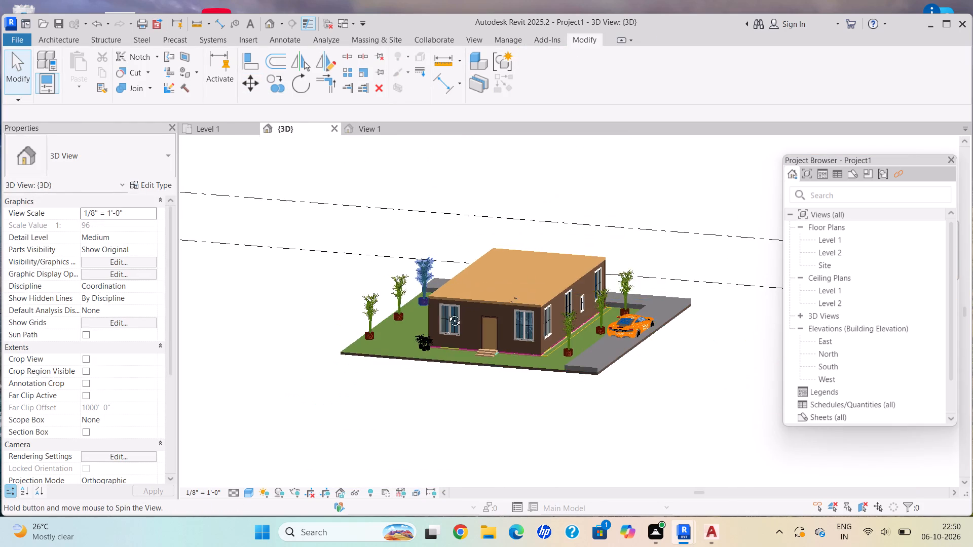
{"action": "middle_click_drag", "start_coordinate": [447, 313], "coordinate": [463, 336], "text": "shift"}
{"action": "scroll", "coordinate": [551, 302], "scroll_direction": "up", "scroll_amount": 3}
{"action": "scroll", "coordinate": [567, 302], "scroll_direction": "down", "scroll_amount": 1}
{"action": "scroll", "coordinate": [582, 299], "scroll_direction": "up", "scroll_amount": 1}
{"action": "scroll", "coordinate": [582, 299], "scroll_direction": "down", "scroll_amount": 1}
{"action": "middle_click", "coordinate": [581, 299]}
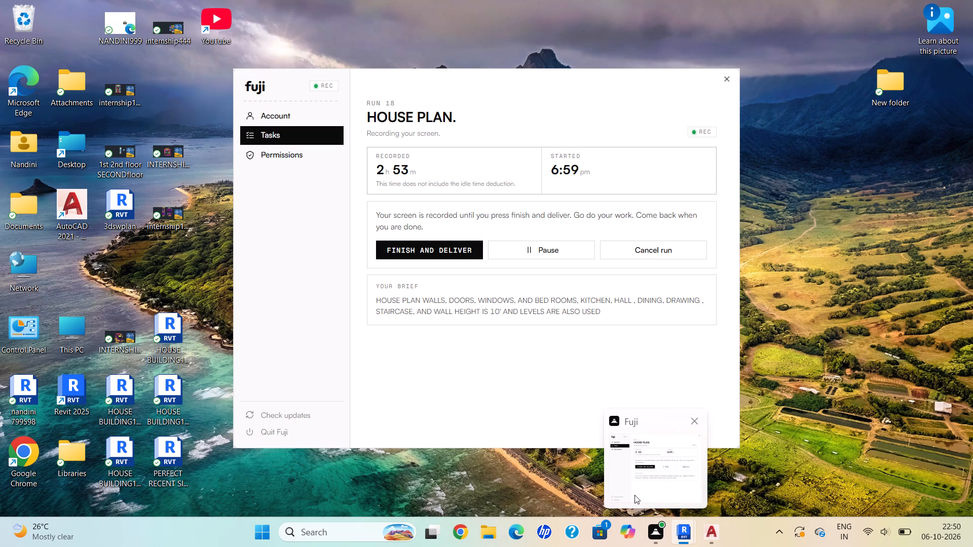
{"action": "scroll", "coordinate": [372, 350], "scroll_direction": "up", "scroll_amount": 3}
{"action": "middle_click_drag", "start_coordinate": [306, 340], "coordinate": [320, 346], "text": "shift"}
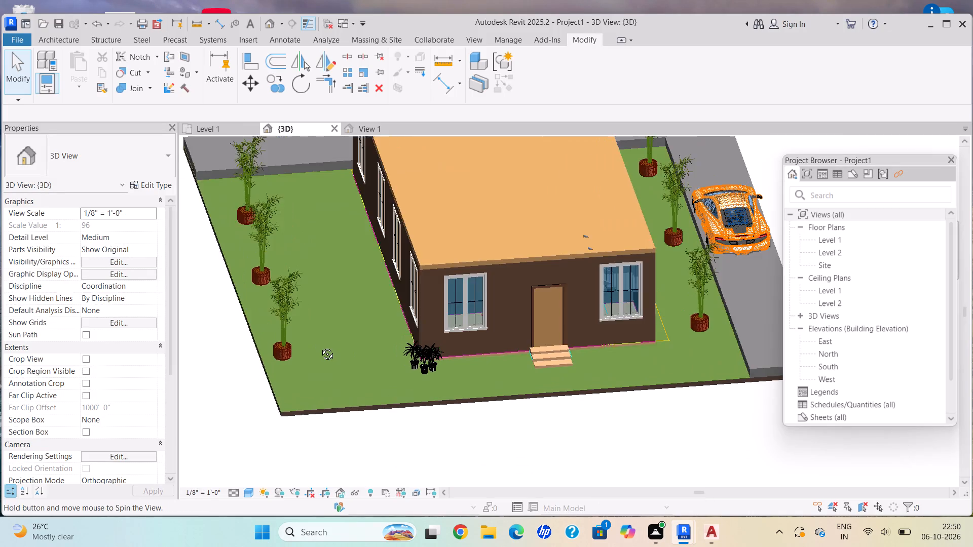
{"action": "middle_click_drag", "start_coordinate": [320, 346], "coordinate": [321, 348], "text": "shift"}
{"action": "scroll", "coordinate": [324, 348], "scroll_direction": "down", "scroll_amount": 2}
{"action": "middle_click_drag", "start_coordinate": [305, 343], "coordinate": [398, 275], "text": "shift"}
{"action": "scroll", "coordinate": [366, 301], "scroll_direction": "up", "scroll_amount": 1, "text": "shift"}
{"action": "scroll", "coordinate": [440, 300], "scroll_direction": "down", "scroll_amount": 5}
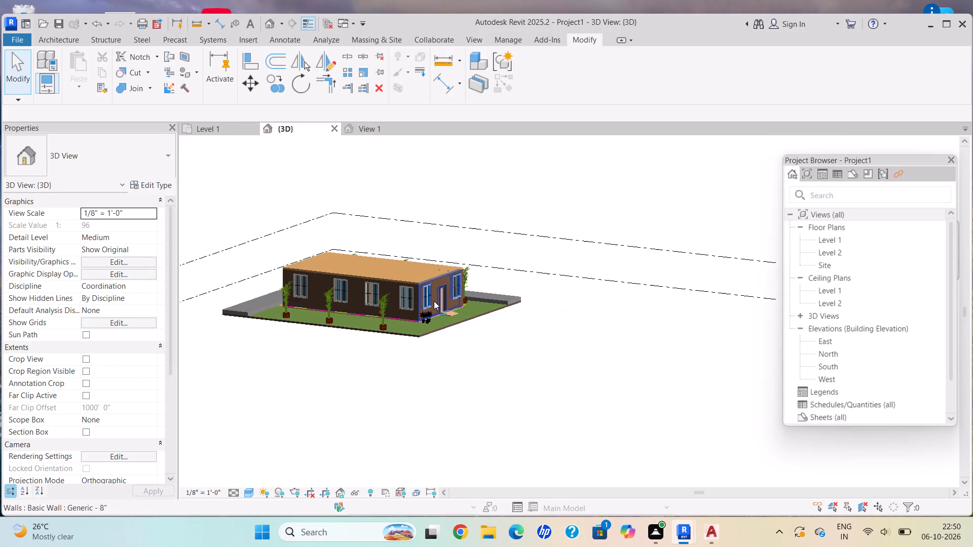
{"action": "middle_click_drag", "start_coordinate": [434, 299], "coordinate": [491, 300], "text": "shift"}
{"action": "scroll", "coordinate": [500, 296], "scroll_direction": "down", "scroll_amount": 3}
{"action": "middle_click_drag", "start_coordinate": [500, 295], "coordinate": [397, 323], "text": "shift"}
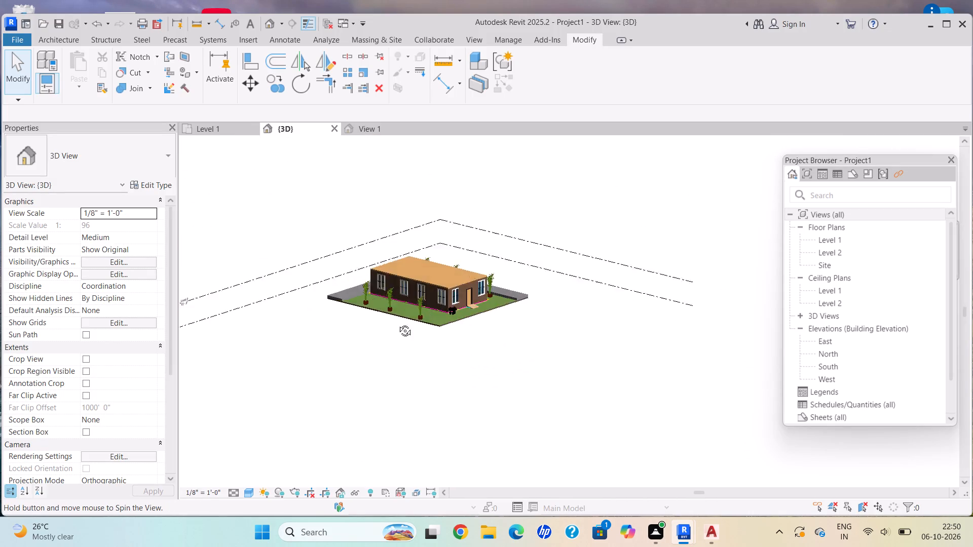
{"action": "middle_click_drag", "start_coordinate": [397, 323], "coordinate": [260, 364], "text": "shift"}
{"action": "scroll", "coordinate": [474, 318], "scroll_direction": "up", "scroll_amount": 7}
{"action": "middle_click_drag", "start_coordinate": [488, 332], "coordinate": [498, 335], "text": "shift"}
{"action": "scroll", "coordinate": [495, 333], "scroll_direction": "up", "scroll_amount": 1, "text": "shift"}
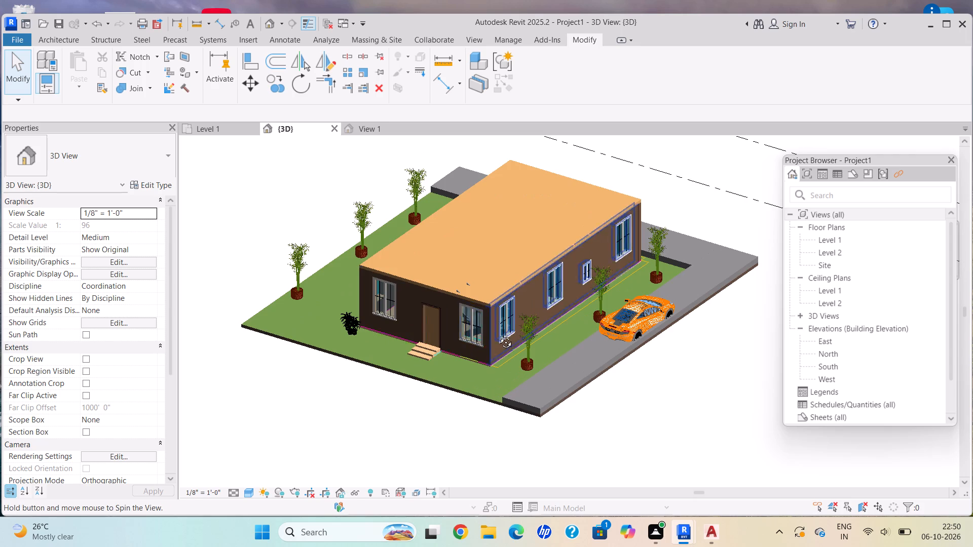
{"action": "middle_click_drag", "start_coordinate": [498, 335], "coordinate": [522, 338], "text": "shift"}
{"action": "scroll", "coordinate": [460, 315], "scroll_direction": "up", "scroll_amount": 1}
{"action": "scroll", "coordinate": [459, 314], "scroll_direction": "down", "scroll_amount": 2}
{"action": "middle_click_drag", "start_coordinate": [455, 312], "coordinate": [485, 241]}
{"action": "scroll", "coordinate": [454, 311], "scroll_direction": "up", "scroll_amount": 1, "text": "shift"}
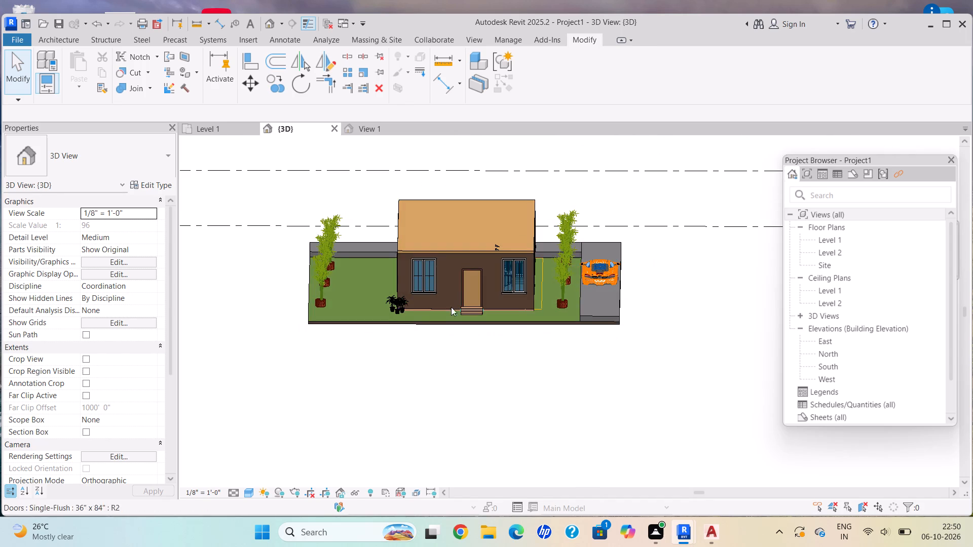
{"action": "scroll", "coordinate": [428, 317], "scroll_direction": "up", "scroll_amount": 4}
{"action": "scroll", "coordinate": [504, 305], "scroll_direction": "down", "scroll_amount": 1}
{"action": "middle_click_drag", "start_coordinate": [504, 304], "coordinate": [526, 355], "text": "shift"}
{"action": "scroll", "coordinate": [547, 297], "scroll_direction": "down", "scroll_amount": 2}
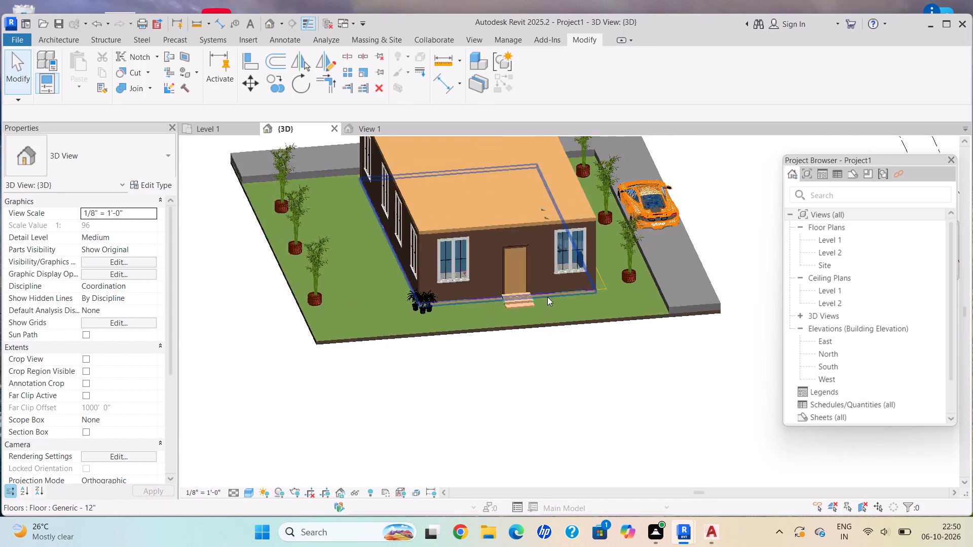
Examine the driveway side with the parked car and the house's rear wall.
{"action": "scroll", "coordinate": [547, 297], "scroll_direction": "down", "scroll_amount": 1}
{"action": "middle_click_drag", "start_coordinate": [542, 288], "coordinate": [366, 271], "text": "shift"}
{"action": "middle_click_drag", "start_coordinate": [562, 314], "coordinate": [550, 321], "text": "shift"}
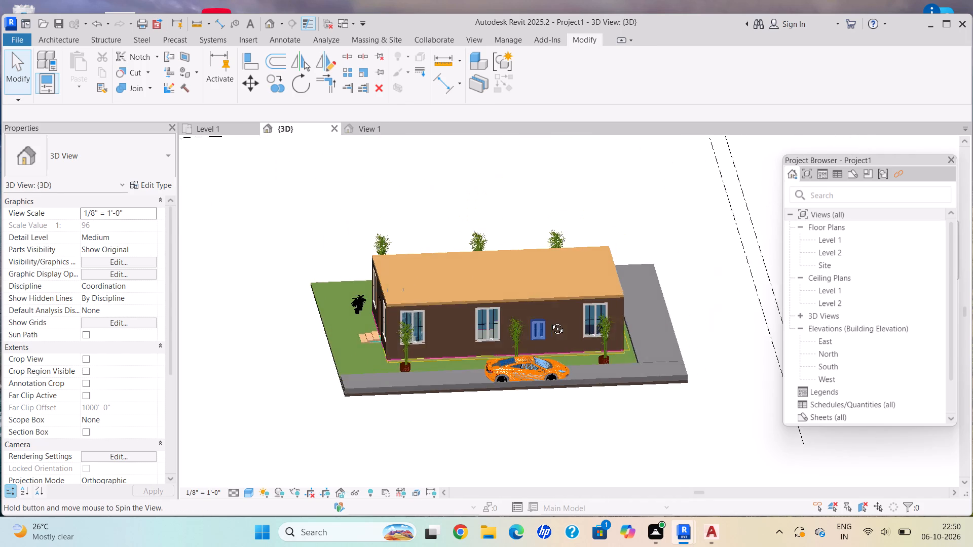
{"action": "middle_click_drag", "start_coordinate": [550, 321], "coordinate": [551, 323], "text": "shift"}
{"action": "scroll", "coordinate": [617, 321], "scroll_direction": "up", "scroll_amount": 1}
{"action": "middle_click_drag", "start_coordinate": [605, 324], "coordinate": [502, 321], "text": "shift"}
{"action": "scroll", "coordinate": [449, 373], "scroll_direction": "up", "scroll_amount": 3}
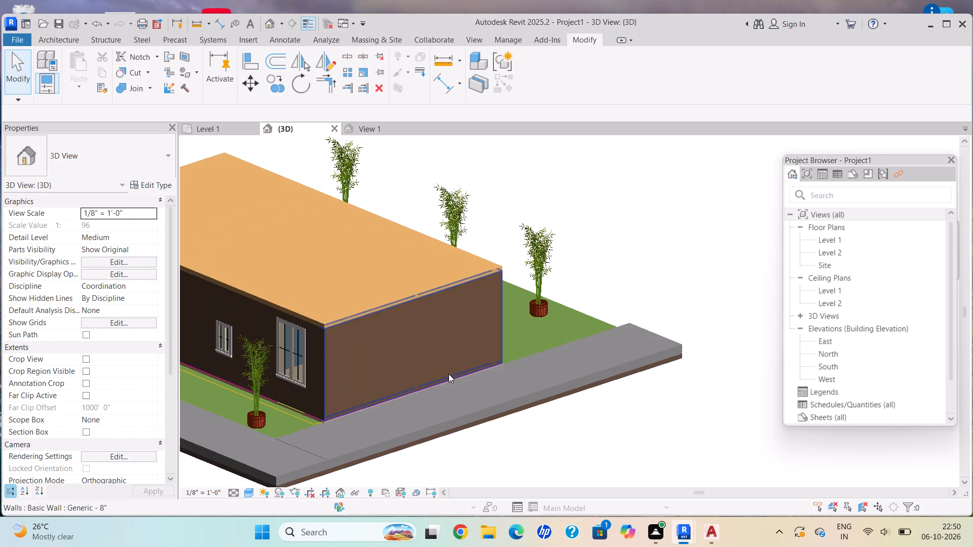
{"action": "middle_click_drag", "start_coordinate": [458, 381], "coordinate": [522, 396], "text": "shift"}
{"action": "scroll", "coordinate": [439, 349], "scroll_direction": "down", "scroll_amount": 2}
{"action": "middle_click_drag", "start_coordinate": [370, 335], "coordinate": [465, 360]}
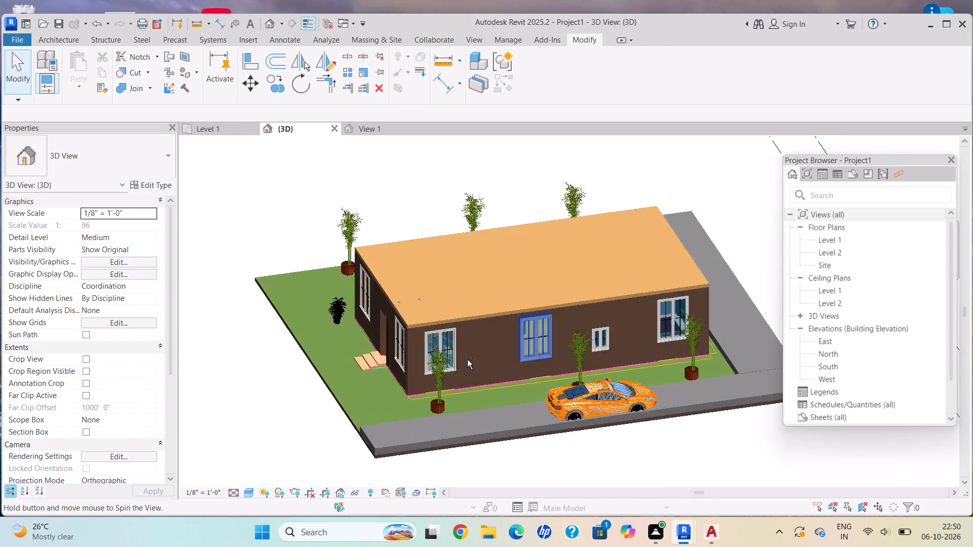
{"action": "scroll", "coordinate": [435, 345], "scroll_direction": "down", "scroll_amount": 1}
{"action": "middle_click_drag", "start_coordinate": [428, 343], "coordinate": [512, 320]}
Examine the front entrance up close, including the door, the three entrance steps and the potted plants.
{"action": "scroll", "coordinate": [510, 321], "scroll_direction": "up", "scroll_amount": 1, "text": "shift"}
{"action": "scroll", "coordinate": [498, 347], "scroll_direction": "up", "scroll_amount": 7}
{"action": "scroll", "coordinate": [503, 321], "scroll_direction": "down", "scroll_amount": 1}
{"action": "scroll", "coordinate": [503, 321], "scroll_direction": "up", "scroll_amount": 2}
{"action": "scroll", "coordinate": [430, 326], "scroll_direction": "down", "scroll_amount": 5}
{"action": "middle_click_drag", "start_coordinate": [441, 335], "coordinate": [467, 368]}
{"action": "scroll", "coordinate": [506, 309], "scroll_direction": "up", "scroll_amount": 4}
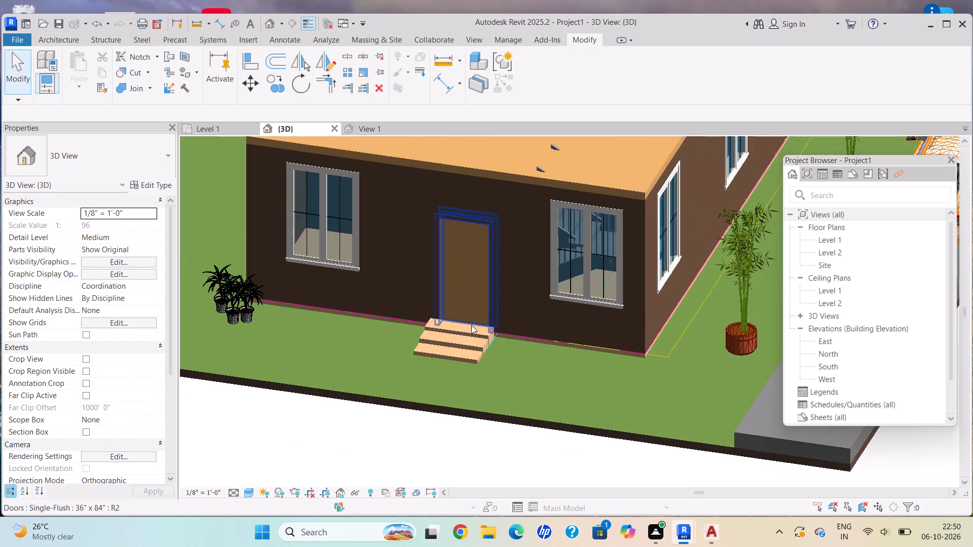
{"action": "scroll", "coordinate": [459, 341], "scroll_direction": "up", "scroll_amount": 6}
{"action": "scroll", "coordinate": [305, 361], "scroll_direction": "down", "scroll_amount": 5}
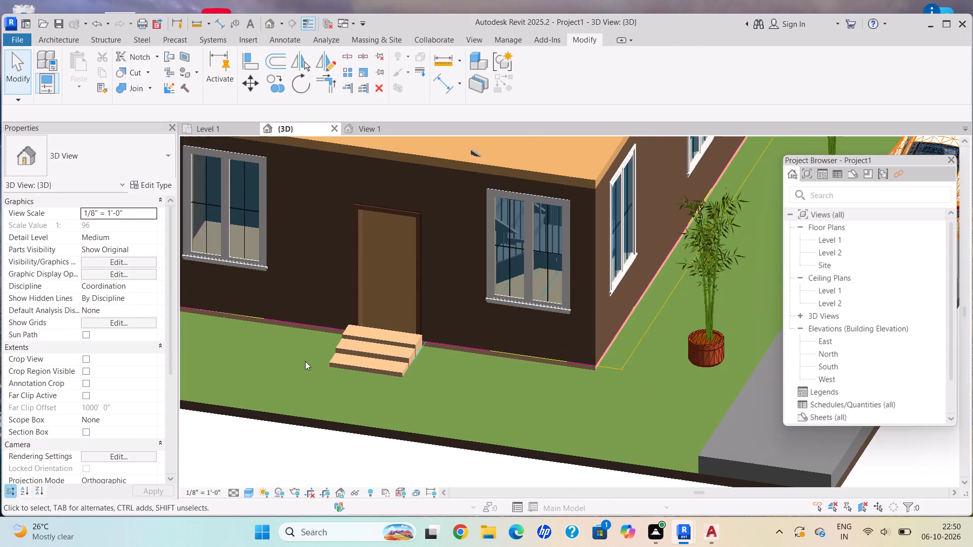
{"action": "middle_click_drag", "start_coordinate": [310, 361], "coordinate": [379, 399], "text": "shift"}
{"action": "scroll", "coordinate": [373, 363], "scroll_direction": "down", "scroll_amount": 5}
{"action": "middle_click_drag", "start_coordinate": [391, 347], "coordinate": [446, 448]}
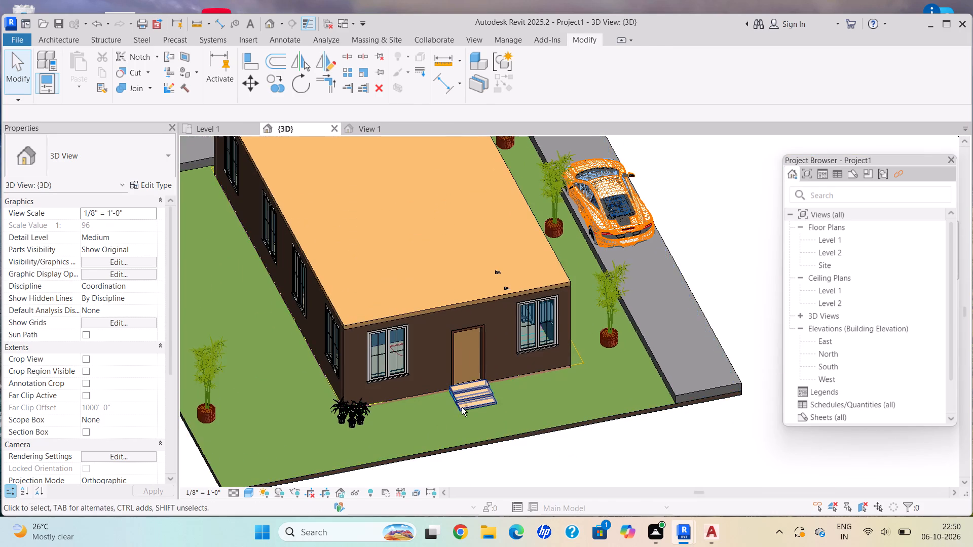
{"action": "middle_click_drag", "start_coordinate": [462, 406], "coordinate": [478, 372], "text": "shift"}
{"action": "scroll", "coordinate": [462, 406], "scroll_direction": "up", "scroll_amount": 1, "text": "shift"}
{"action": "scroll", "coordinate": [448, 425], "scroll_direction": "up", "scroll_amount": 6}
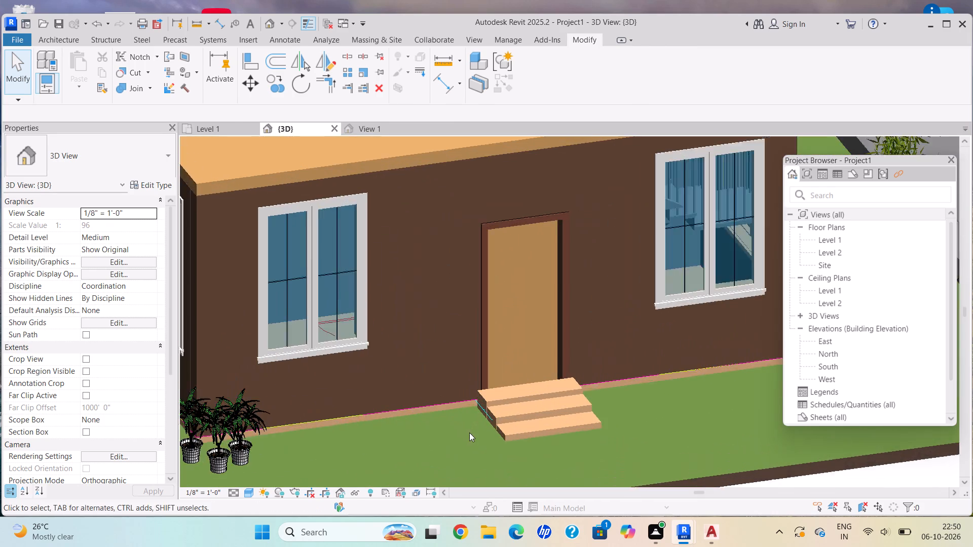
{"action": "scroll", "coordinate": [469, 433], "scroll_direction": "up", "scroll_amount": 2}
{"action": "middle_click_drag", "start_coordinate": [628, 405], "coordinate": [670, 397]}
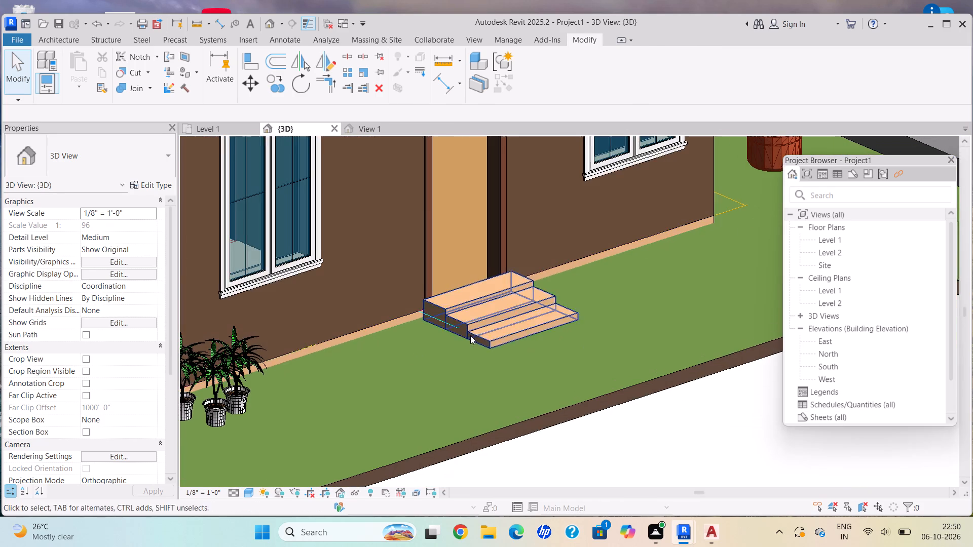
{"action": "scroll", "coordinate": [408, 353], "scroll_direction": "up", "scroll_amount": 1}
{"action": "scroll", "coordinate": [408, 353], "scroll_direction": "down", "scroll_amount": 1}
{"action": "scroll", "coordinate": [408, 353], "scroll_direction": "up", "scroll_amount": 3}
{"action": "scroll", "coordinate": [471, 327], "scroll_direction": "up", "scroll_amount": 4}
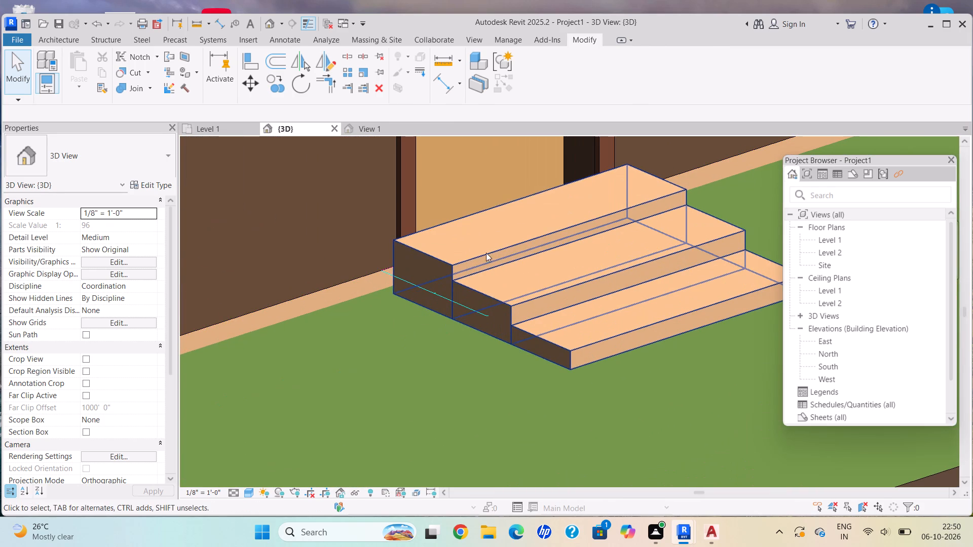
{"action": "key", "text": "Escape"}
{"action": "scroll", "coordinate": [672, 357], "scroll_direction": "up", "scroll_amount": 1}
{"action": "scroll", "coordinate": [672, 357], "scroll_direction": "down", "scroll_amount": 8}
{"action": "scroll", "coordinate": [656, 355], "scroll_direction": "up", "scroll_amount": 1}
{"action": "scroll", "coordinate": [656, 355], "scroll_direction": "down", "scroll_amount": 4}
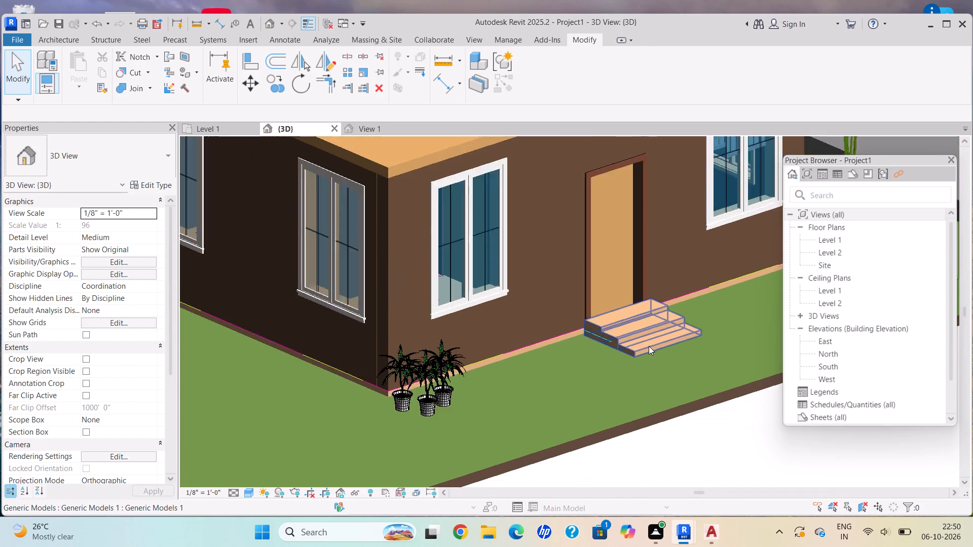
Review the front of the house together with the lawn, bamboo rows and driveway.
{"action": "middle_click_drag", "start_coordinate": [644, 342], "coordinate": [578, 301]}
{"action": "scroll", "coordinate": [641, 342], "scroll_direction": "down", "scroll_amount": 1, "text": "shift"}
{"action": "scroll", "coordinate": [583, 301], "scroll_direction": "up", "scroll_amount": 1}
{"action": "scroll", "coordinate": [583, 301], "scroll_direction": "down", "scroll_amount": 9}
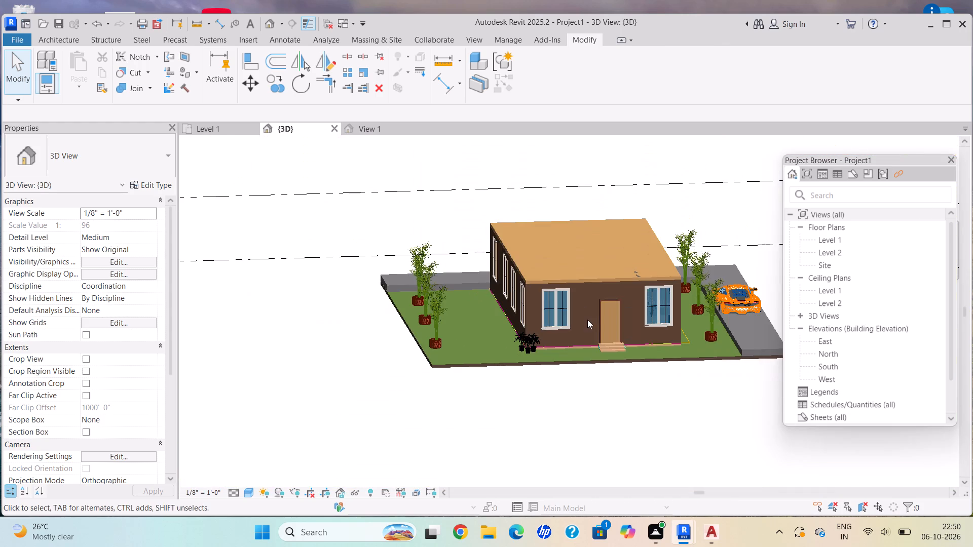
{"action": "middle_click_drag", "start_coordinate": [584, 318], "coordinate": [568, 308], "text": "shift"}
{"action": "scroll", "coordinate": [586, 319], "scroll_direction": "up", "scroll_amount": 2}
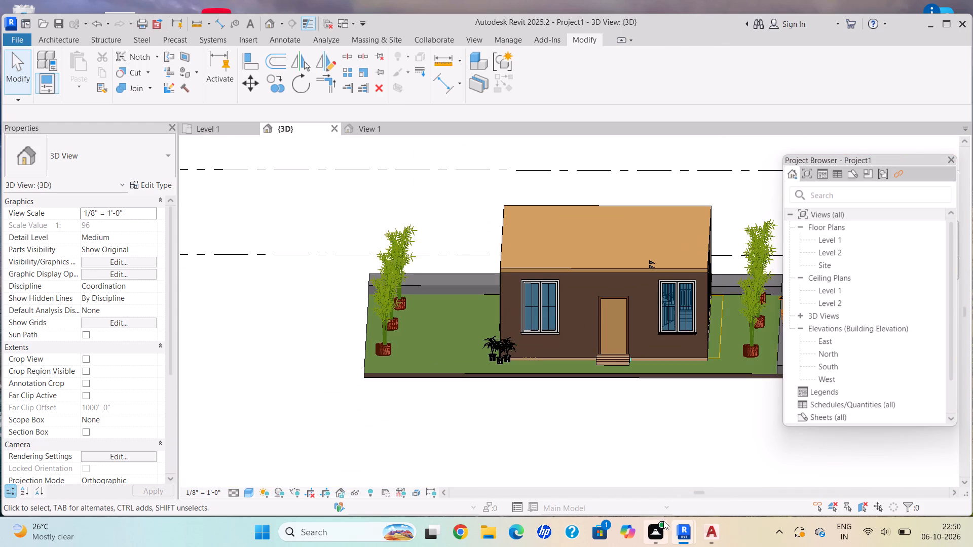
{"action": "scroll", "coordinate": [553, 384], "scroll_direction": "down", "scroll_amount": 3}
{"action": "middle_click_drag", "start_coordinate": [545, 373], "coordinate": [540, 377]}
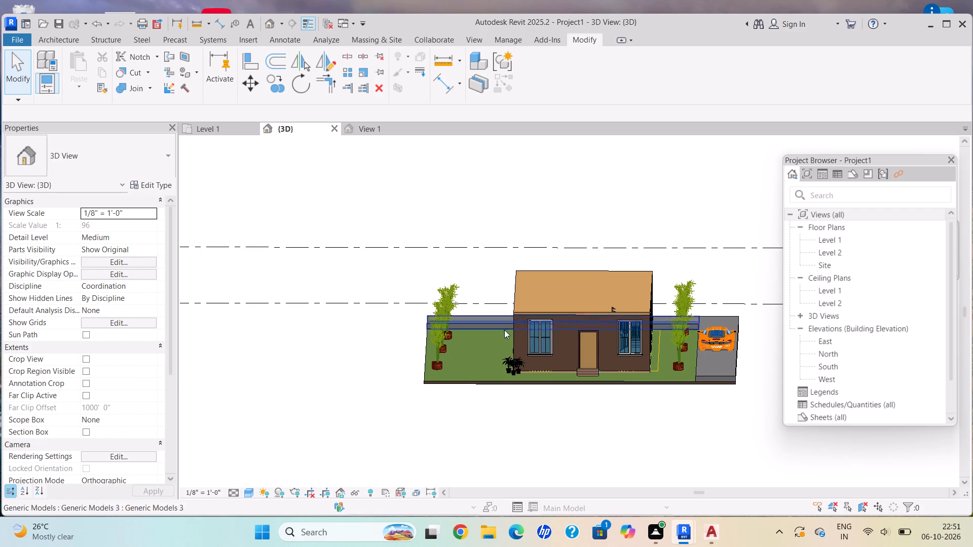
{"action": "middle_click_drag", "start_coordinate": [516, 332], "coordinate": [329, 333]}
{"action": "scroll", "coordinate": [389, 332], "scroll_direction": "up", "scroll_amount": 1}
{"action": "scroll", "coordinate": [362, 373], "scroll_direction": "up", "scroll_amount": 6}
{"action": "scroll", "coordinate": [382, 370], "scroll_direction": "down", "scroll_amount": 4}
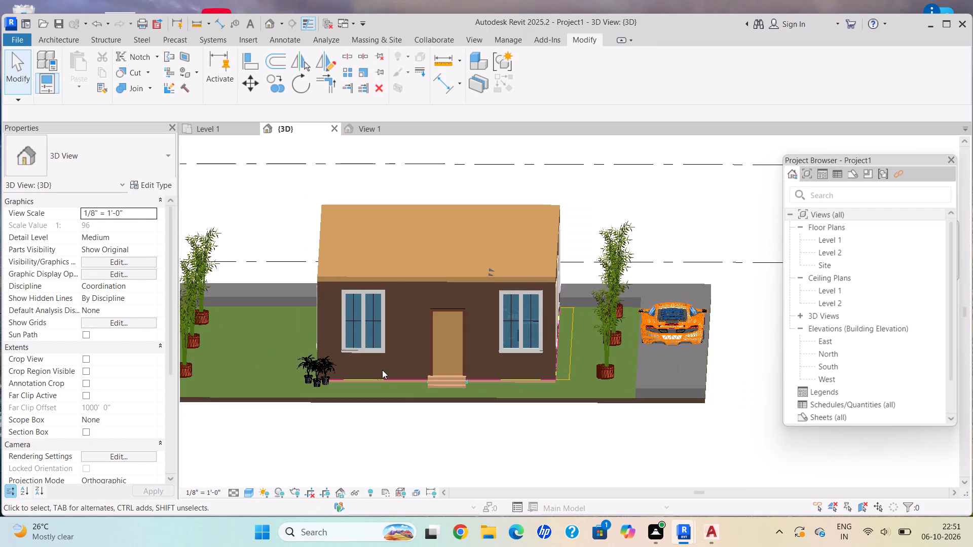
{"action": "scroll", "coordinate": [507, 350], "scroll_direction": "up", "scroll_amount": 1}
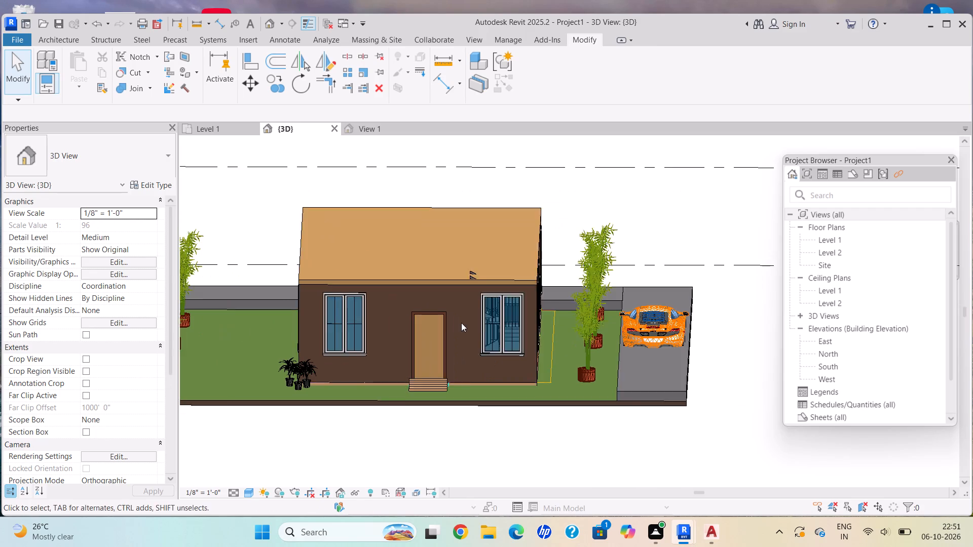
{"action": "scroll", "coordinate": [456, 323], "scroll_direction": "down", "scroll_amount": 2}
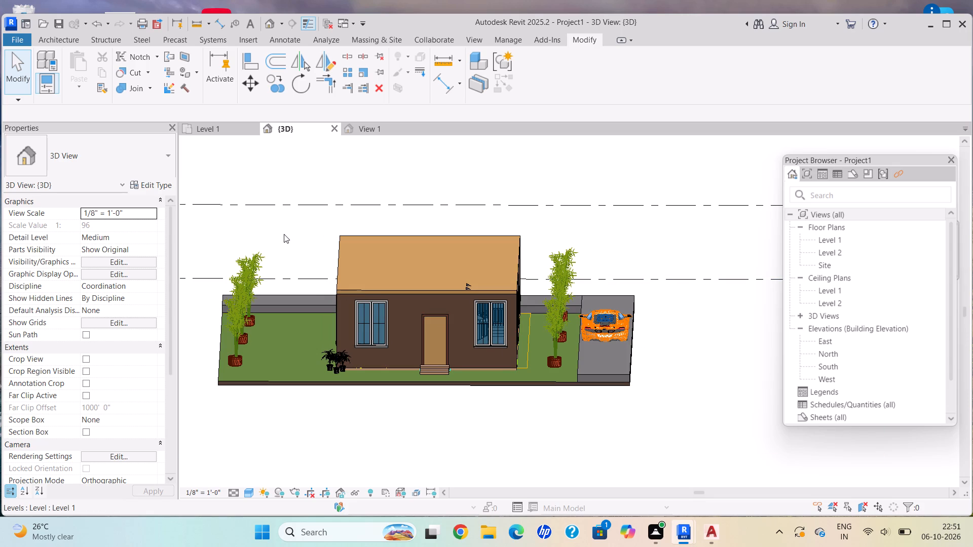
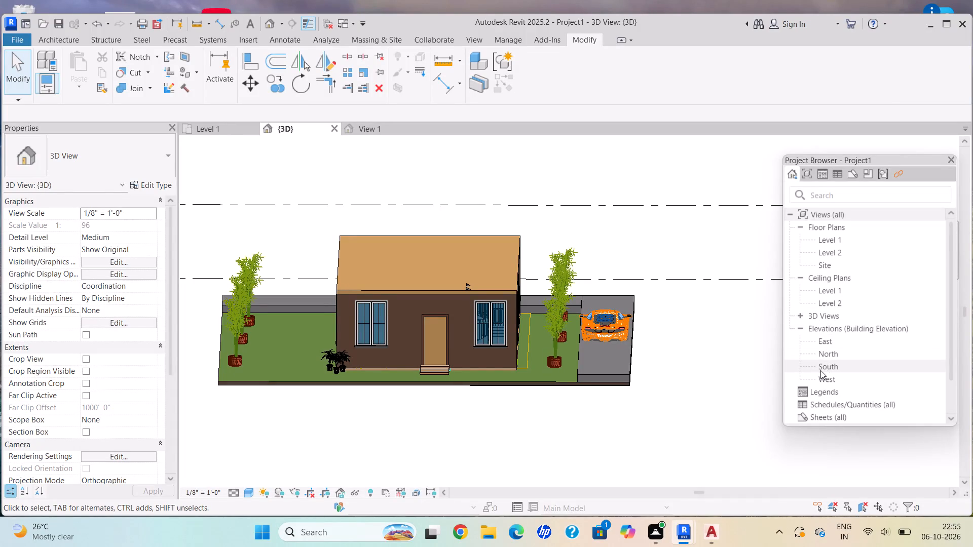
Examine the house exterior in 3D from the front, from above and along the side wall with its bamboo row.
{"action": "scroll", "coordinate": [402, 259], "scroll_direction": "down", "scroll_amount": 1}
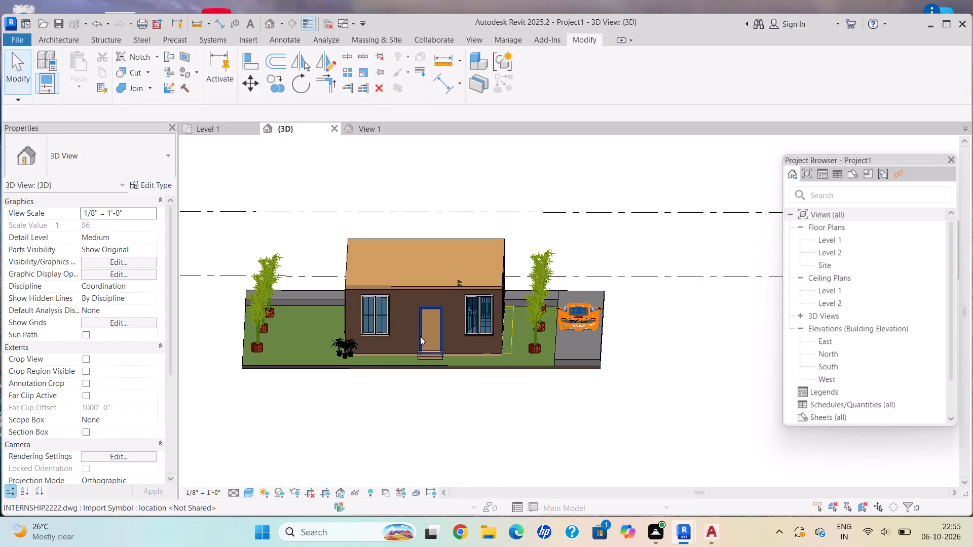
{"action": "scroll", "coordinate": [435, 349], "scroll_direction": "down", "scroll_amount": 1}
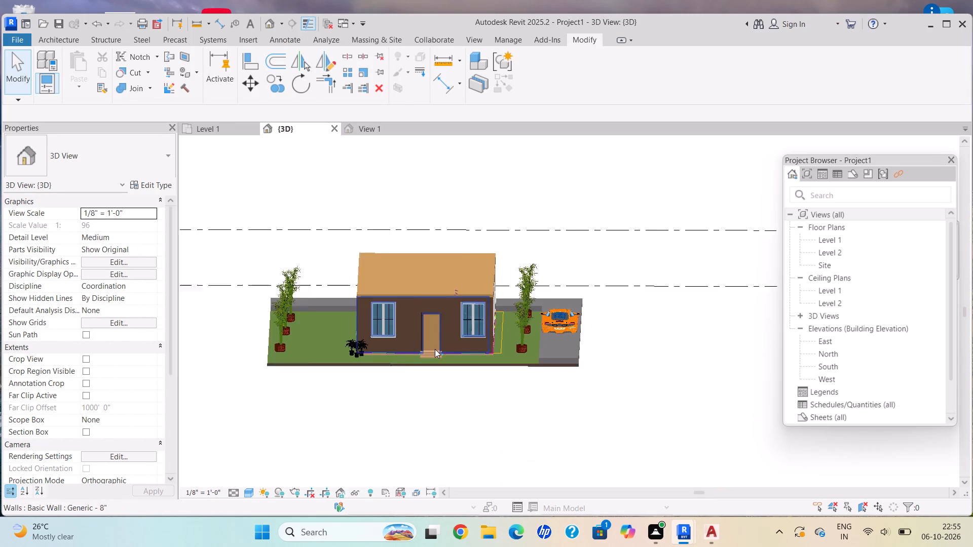
{"action": "scroll", "coordinate": [435, 349], "scroll_direction": "down", "scroll_amount": 2}
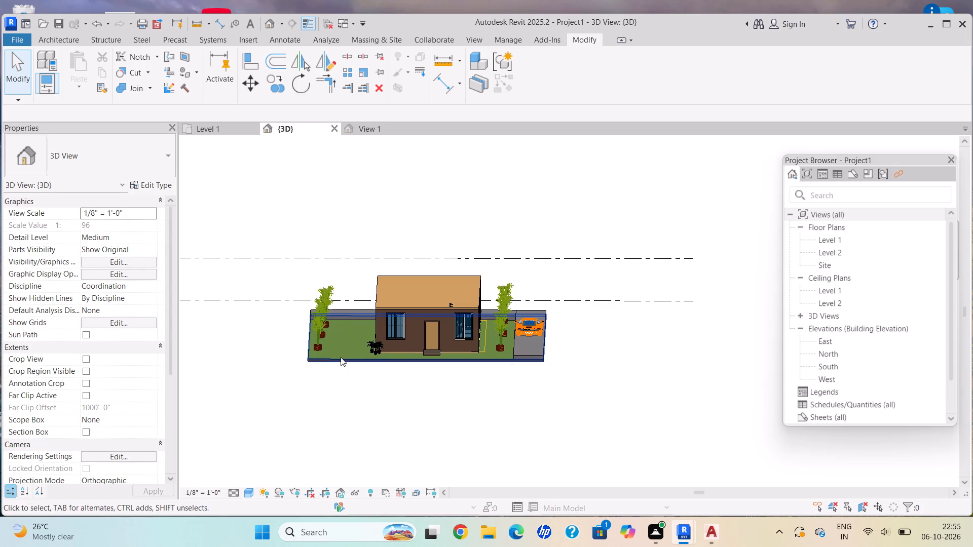
{"action": "middle_click_drag", "start_coordinate": [332, 343], "coordinate": [362, 440], "text": "shift"}
{"action": "scroll", "coordinate": [459, 356], "scroll_direction": "up", "scroll_amount": 3}
{"action": "scroll", "coordinate": [462, 348], "scroll_direction": "down", "scroll_amount": 1}
{"action": "scroll", "coordinate": [462, 346], "scroll_direction": "up", "scroll_amount": 3}
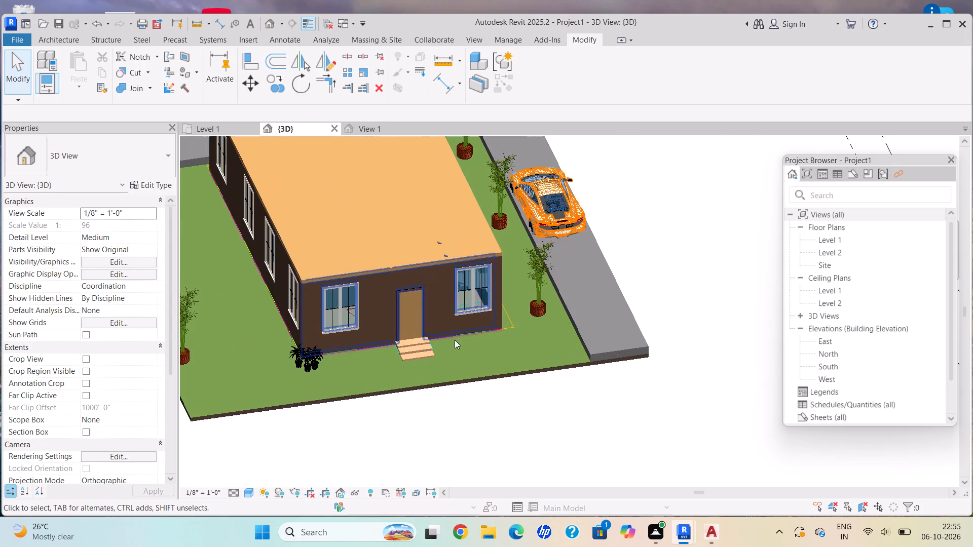
{"action": "scroll", "coordinate": [460, 351], "scroll_direction": "up", "scroll_amount": 1, "text": "shift"}
{"action": "middle_click_drag", "start_coordinate": [456, 349], "coordinate": [429, 330], "text": "shift"}
{"action": "scroll", "coordinate": [433, 329], "scroll_direction": "down", "scroll_amount": 5}
{"action": "middle_click_drag", "start_coordinate": [439, 336], "coordinate": [432, 228], "text": "shift"}
{"action": "scroll", "coordinate": [430, 322], "scroll_direction": "up", "scroll_amount": 1, "text": "shift"}
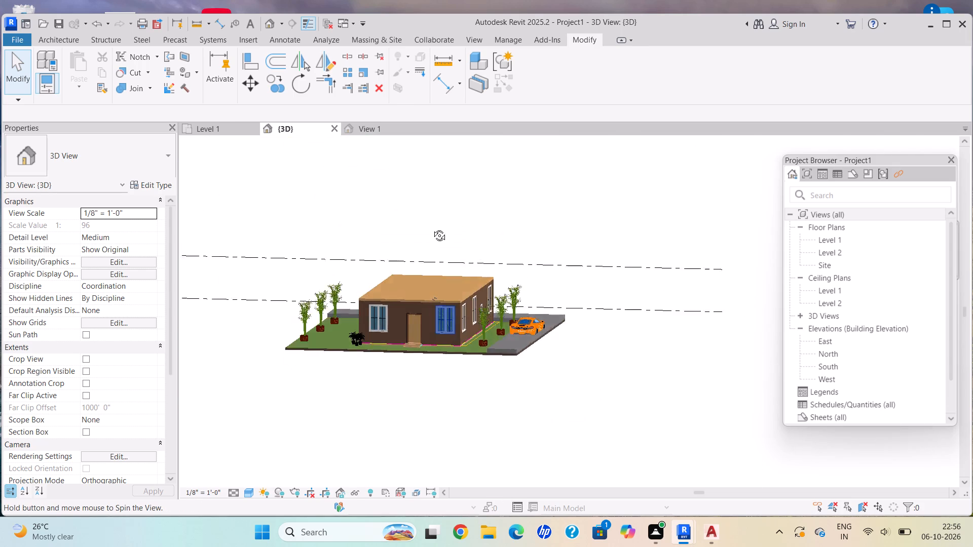
{"action": "middle_click_drag", "start_coordinate": [432, 228], "coordinate": [613, 247], "text": "shift"}
{"action": "scroll", "coordinate": [569, 285], "scroll_direction": "down", "scroll_amount": 3}
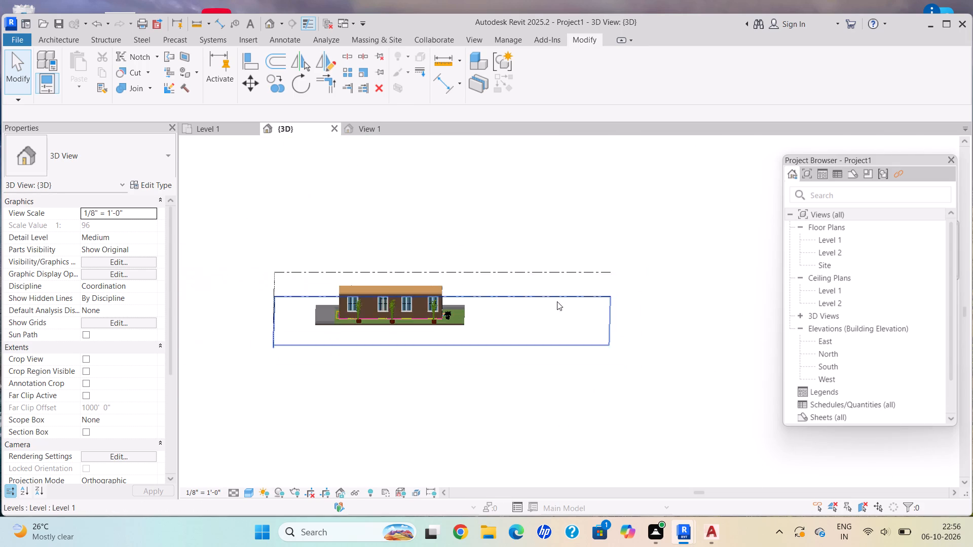
Examine the whole site from above, including the roof, lawn, both bamboo rows and the driveway side.
{"action": "scroll", "coordinate": [557, 301], "scroll_direction": "down", "scroll_amount": 3}
{"action": "middle_click_drag", "start_coordinate": [552, 318], "coordinate": [399, 353], "text": "shift"}
{"action": "middle_click_drag", "start_coordinate": [538, 340], "coordinate": [454, 404], "text": "shift"}
{"action": "scroll", "coordinate": [454, 404], "scroll_direction": "down", "scroll_amount": 1, "text": "shift"}
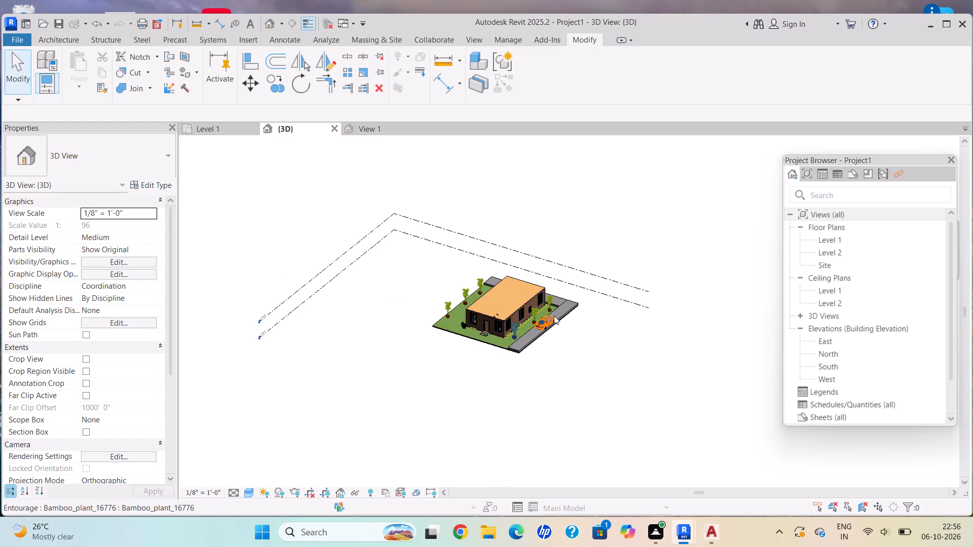
{"action": "scroll", "coordinate": [569, 311], "scroll_direction": "up", "scroll_amount": 4}
{"action": "scroll", "coordinate": [571, 309], "scroll_direction": "down", "scroll_amount": 1}
{"action": "scroll", "coordinate": [569, 308], "scroll_direction": "up", "scroll_amount": 1}
{"action": "middle_click_drag", "start_coordinate": [555, 308], "coordinate": [517, 341], "text": "shift"}
{"action": "scroll", "coordinate": [446, 374], "scroll_direction": "up", "scroll_amount": 2}
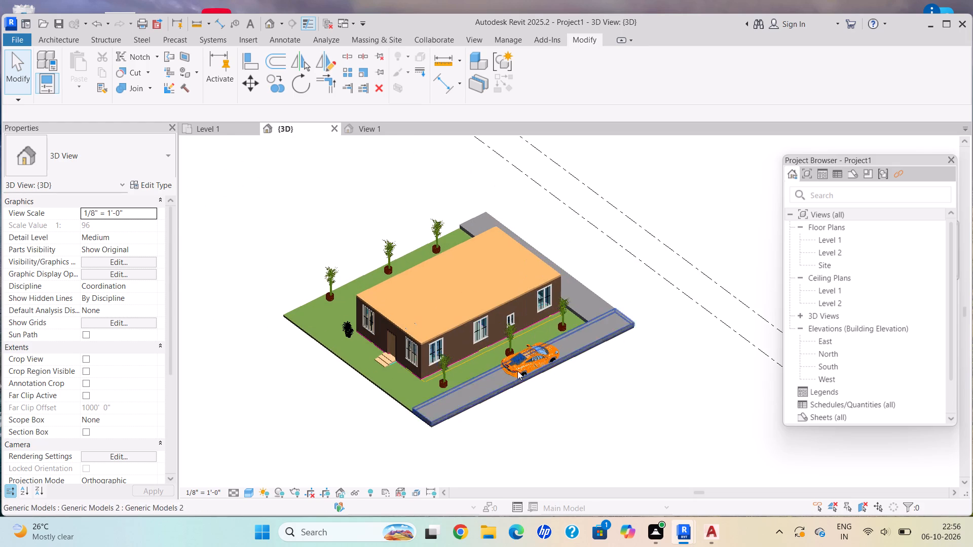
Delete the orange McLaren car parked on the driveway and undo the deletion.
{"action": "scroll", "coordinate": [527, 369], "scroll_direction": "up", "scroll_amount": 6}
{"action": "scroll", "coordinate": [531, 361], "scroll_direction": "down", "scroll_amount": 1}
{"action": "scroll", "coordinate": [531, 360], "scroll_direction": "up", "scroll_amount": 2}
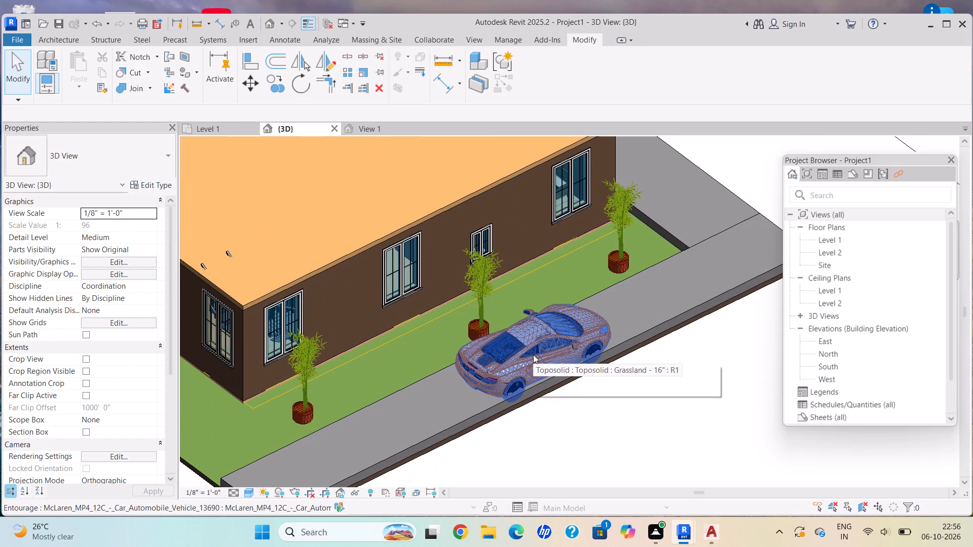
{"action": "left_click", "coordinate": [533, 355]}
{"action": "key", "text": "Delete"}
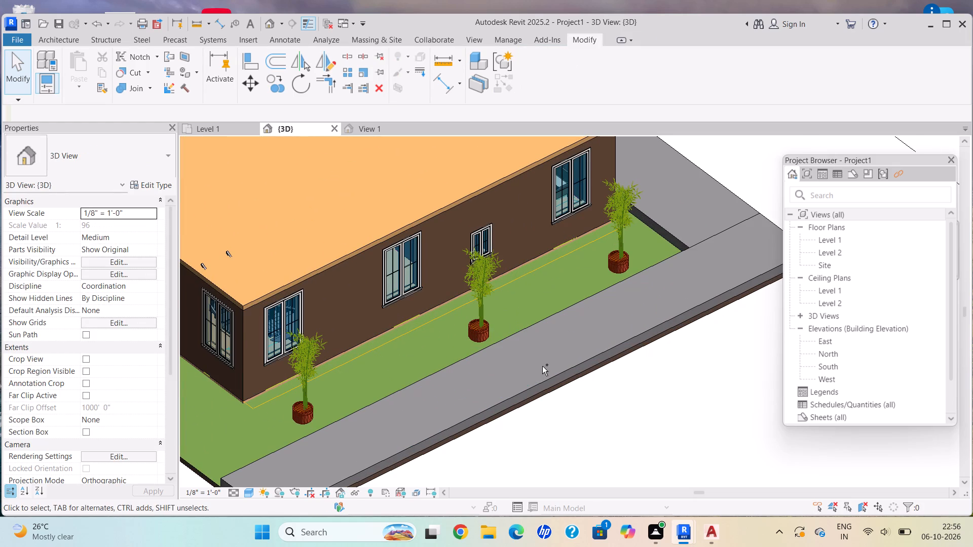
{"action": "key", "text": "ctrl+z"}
Review the driveway side with the parked car, and the house and lawn from above the front.
{"action": "scroll", "coordinate": [542, 365], "scroll_direction": "down", "scroll_amount": 1}
{"action": "scroll", "coordinate": [542, 365], "scroll_direction": "up", "scroll_amount": 1}
{"action": "scroll", "coordinate": [543, 364], "scroll_direction": "down", "scroll_amount": 2}
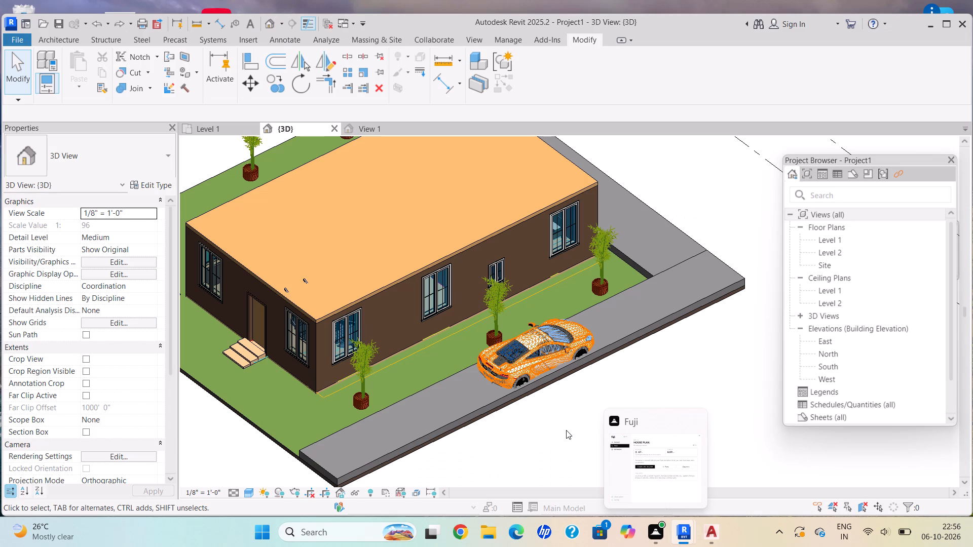
{"action": "scroll", "coordinate": [495, 405], "scroll_direction": "down", "scroll_amount": 1}
{"action": "middle_click_drag", "start_coordinate": [506, 406], "coordinate": [616, 390], "text": "shift"}
{"action": "scroll", "coordinate": [516, 408], "scroll_direction": "up", "scroll_amount": 1, "text": "shift"}
{"action": "scroll", "coordinate": [590, 372], "scroll_direction": "down", "scroll_amount": 1}
{"action": "middle_click_drag", "start_coordinate": [593, 376], "coordinate": [628, 483]}
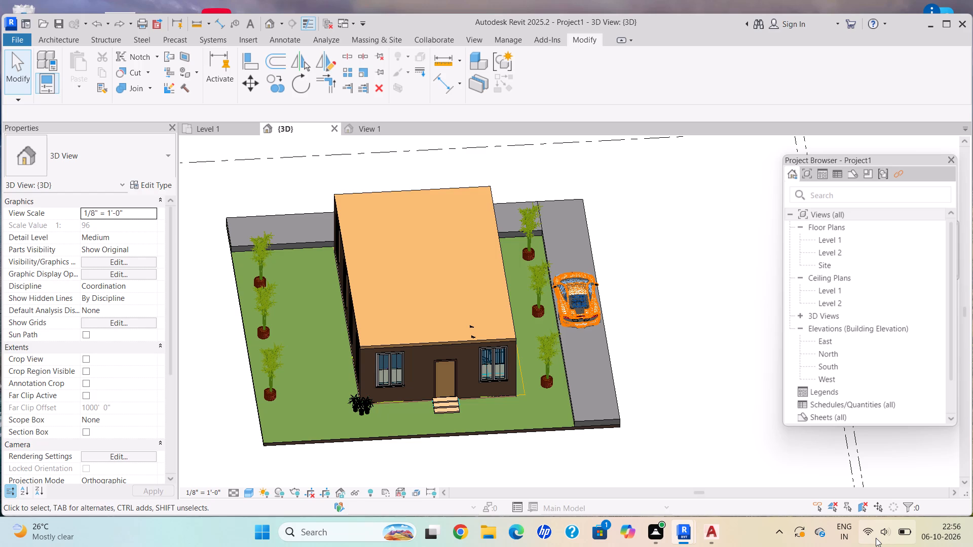
Examine the front entrance steps, door and windows up close, along with the surrounding lawn, bamboo rows and driveway.
{"action": "scroll", "coordinate": [303, 413], "scroll_direction": "up", "scroll_amount": 1}
{"action": "scroll", "coordinate": [384, 417], "scroll_direction": "down", "scroll_amount": 1}
{"action": "scroll", "coordinate": [412, 422], "scroll_direction": "up", "scroll_amount": 1}
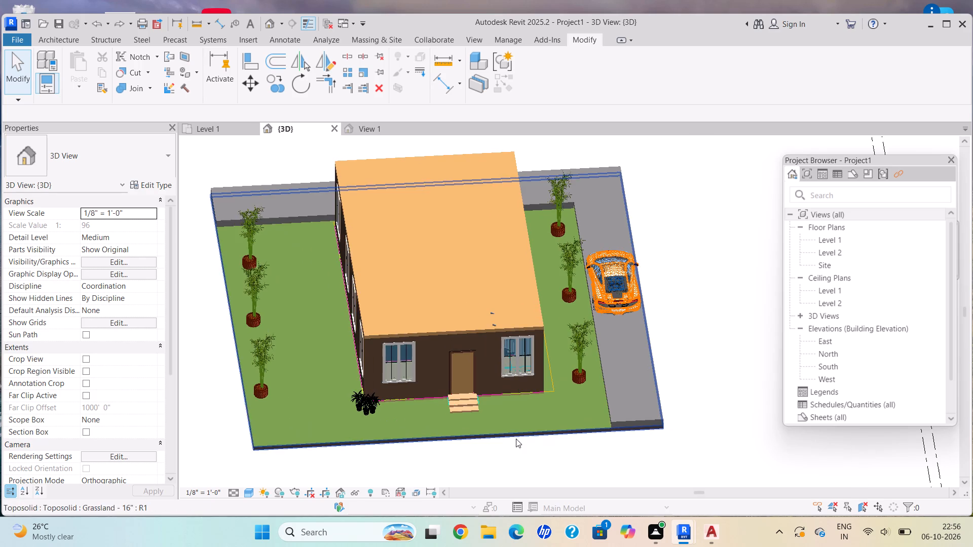
{"action": "scroll", "coordinate": [473, 419], "scroll_direction": "up", "scroll_amount": 4}
{"action": "scroll", "coordinate": [473, 419], "scroll_direction": "down", "scroll_amount": 1}
{"action": "scroll", "coordinate": [473, 419], "scroll_direction": "up", "scroll_amount": 5}
{"action": "scroll", "coordinate": [384, 403], "scroll_direction": "up", "scroll_amount": 4}
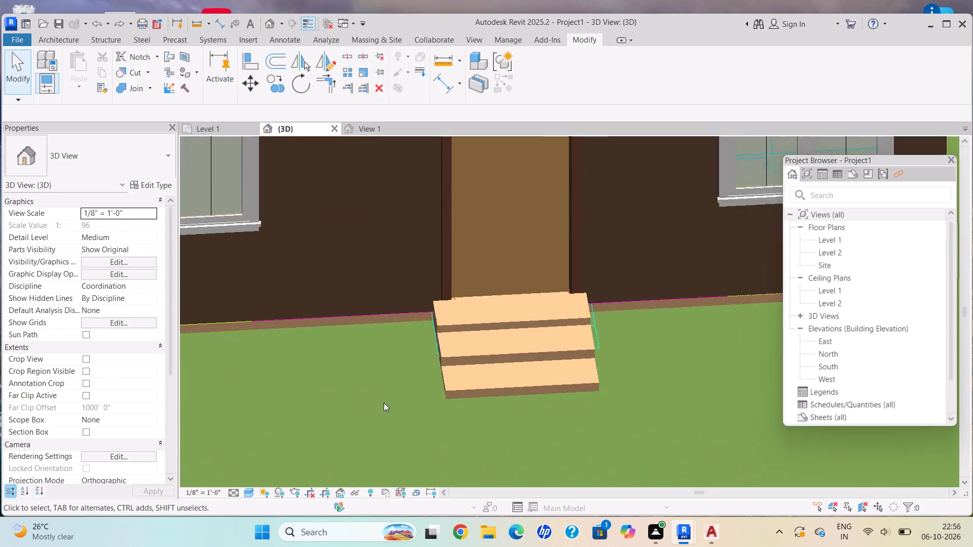
{"action": "scroll", "coordinate": [384, 403], "scroll_direction": "up", "scroll_amount": 2}
{"action": "scroll", "coordinate": [506, 395], "scroll_direction": "down", "scroll_amount": 6}
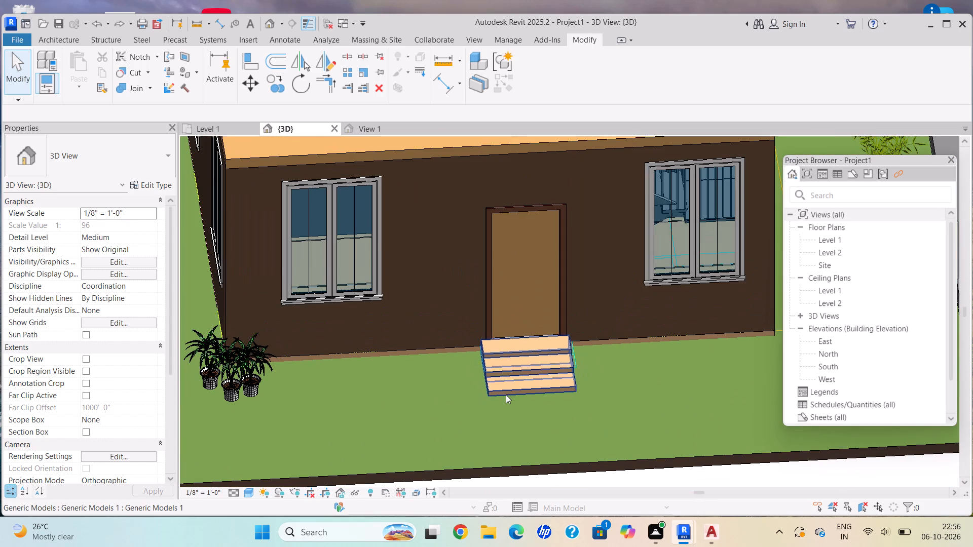
{"action": "scroll", "coordinate": [506, 395], "scroll_direction": "down", "scroll_amount": 1}
{"action": "middle_click_drag", "start_coordinate": [507, 395], "coordinate": [434, 423]}
{"action": "scroll", "coordinate": [430, 411], "scroll_direction": "down", "scroll_amount": 5}
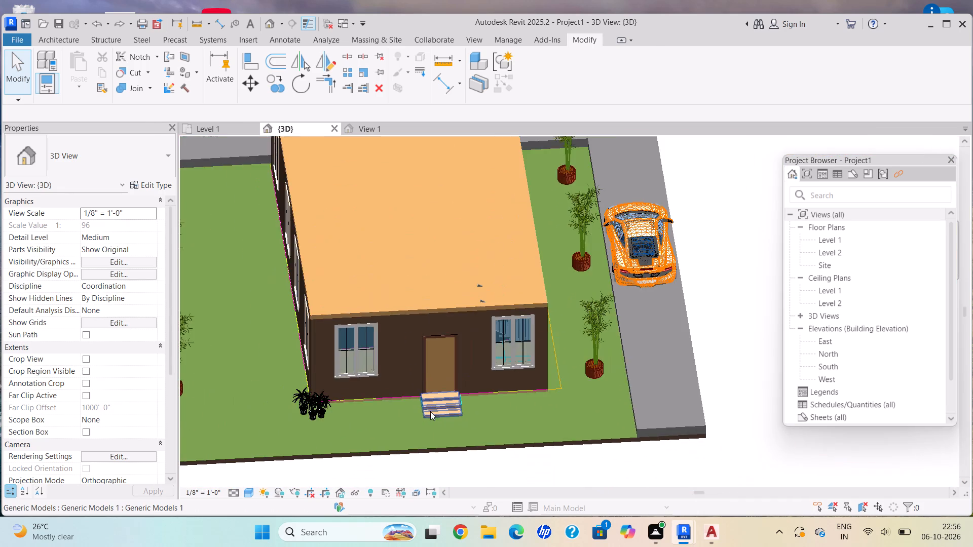
{"action": "scroll", "coordinate": [430, 408], "scroll_direction": "down", "scroll_amount": 3}
{"action": "scroll", "coordinate": [430, 407], "scroll_direction": "up", "scroll_amount": 1}
{"action": "middle_click_drag", "start_coordinate": [430, 407], "coordinate": [440, 387]}
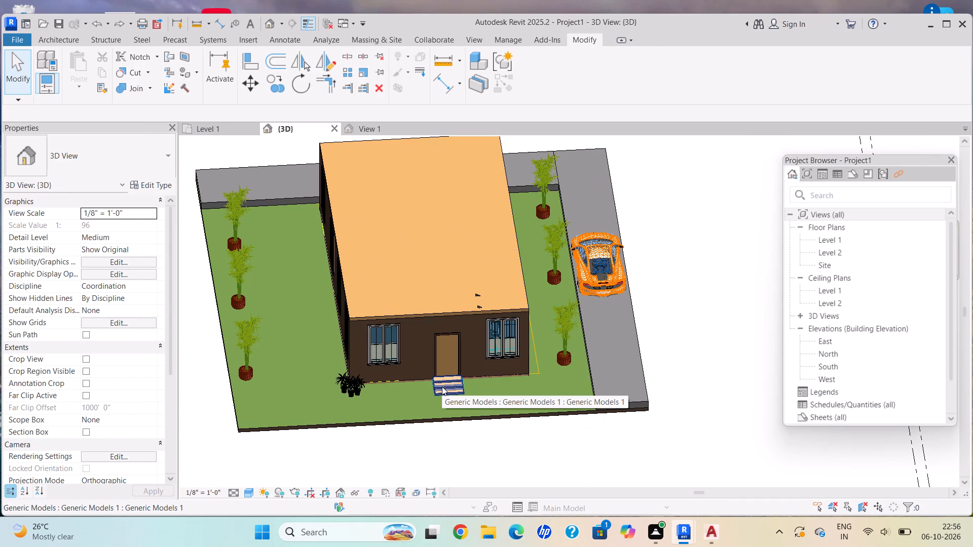
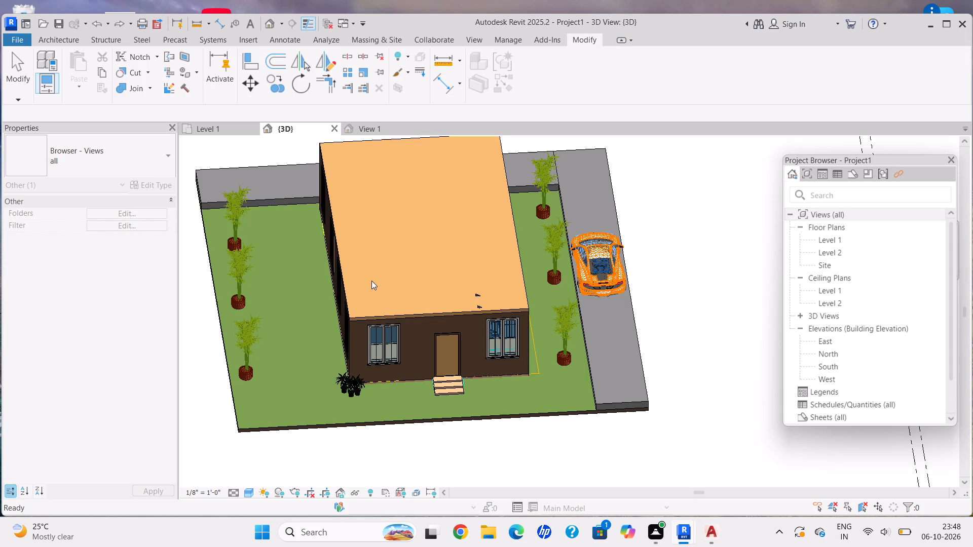
Dismiss the save reminder without saving and examine the roof, lawn, bamboo rows and driveway with the parked car from above.
{"action": "scroll", "coordinate": [375, 385], "scroll_direction": "down", "scroll_amount": 1}
{"action": "left_click", "coordinate": [375, 385]}
{"action": "left_click", "coordinate": [375, 385]}
{"action": "scroll", "coordinate": [375, 385], "scroll_direction": "down", "scroll_amount": 1}
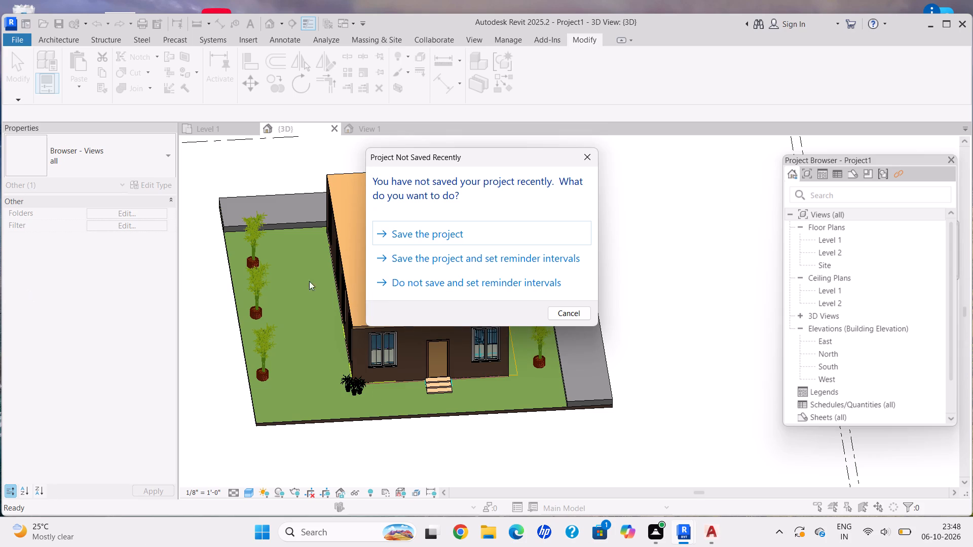
{"action": "left_click", "coordinate": [587, 159]}
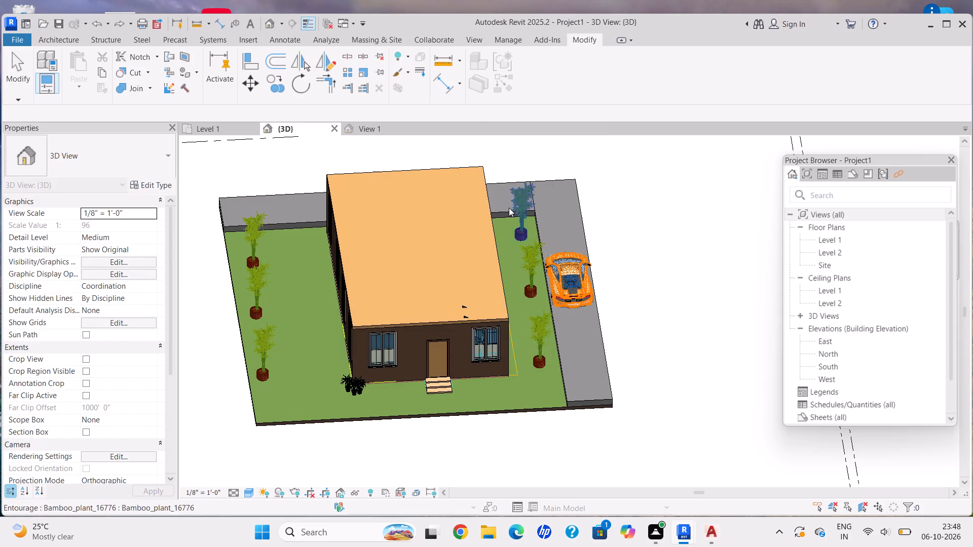
{"action": "scroll", "coordinate": [492, 234], "scroll_direction": "down", "scroll_amount": 2}
{"action": "scroll", "coordinate": [514, 341], "scroll_direction": "up", "scroll_amount": 5}
{"action": "scroll", "coordinate": [545, 315], "scroll_direction": "down", "scroll_amount": 1}
{"action": "middle_click_drag", "start_coordinate": [548, 317], "coordinate": [555, 328]}
{"action": "middle_click_drag", "start_coordinate": [567, 343], "coordinate": [637, 450]}
{"action": "middle_click_drag", "start_coordinate": [639, 423], "coordinate": [630, 393]}
{"action": "middle_click_drag", "start_coordinate": [630, 396], "coordinate": [640, 390]}
{"action": "scroll", "coordinate": [653, 410], "scroll_direction": "up", "scroll_amount": 2}
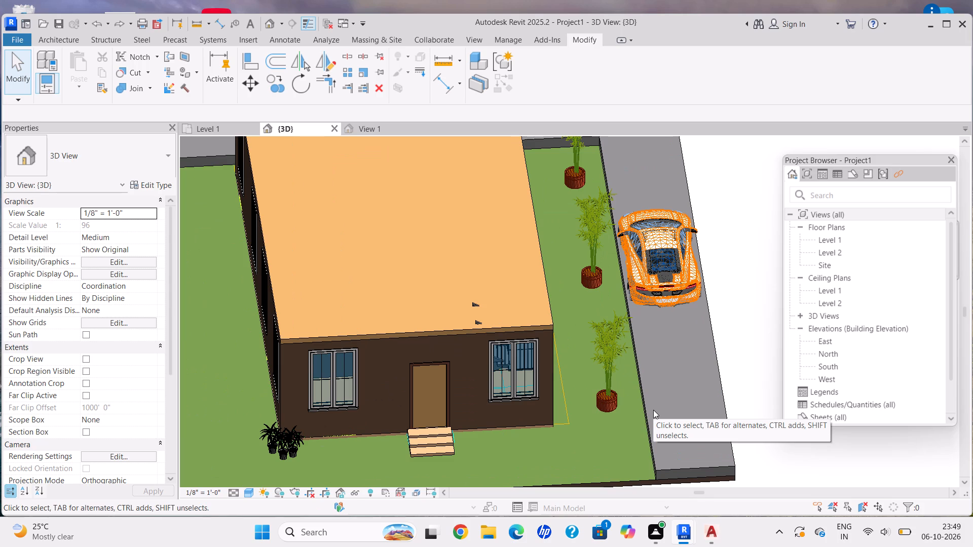
{"action": "scroll", "coordinate": [649, 397], "scroll_direction": "down", "scroll_amount": 2}
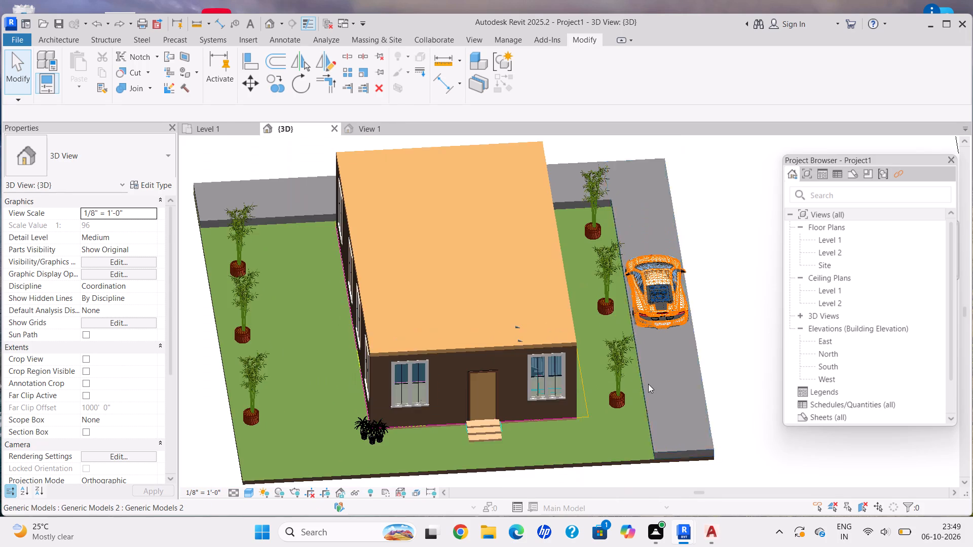
{"action": "middle_click_drag", "start_coordinate": [648, 383], "coordinate": [651, 370]}
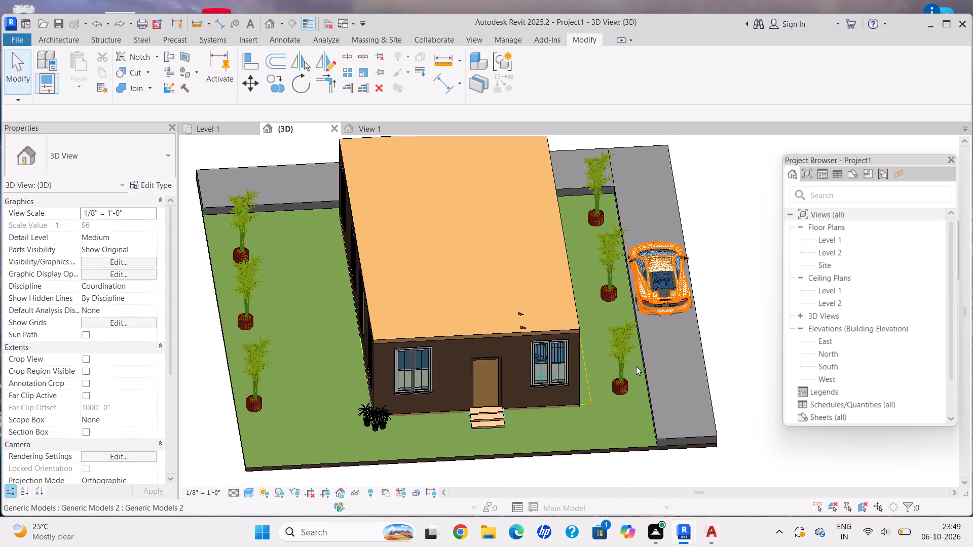
{"action": "scroll", "coordinate": [636, 366], "scroll_direction": "up", "scroll_amount": 1}
{"action": "middle_click_drag", "start_coordinate": [636, 366], "coordinate": [583, 413]}
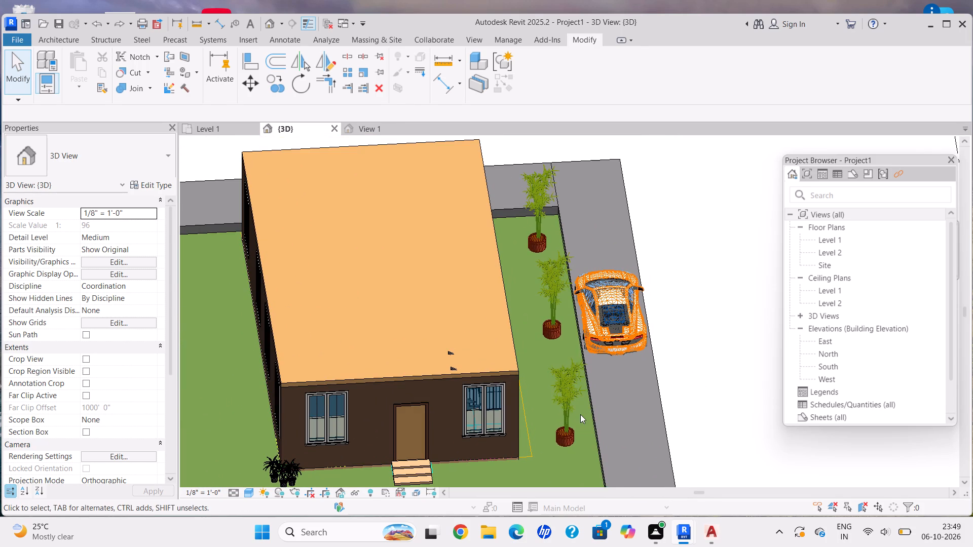
Examine the front of the house from a lower angle, including the entrance steps, windows, potted plants and driveway.
{"action": "middle_click_drag", "start_coordinate": [495, 419], "coordinate": [493, 388]}
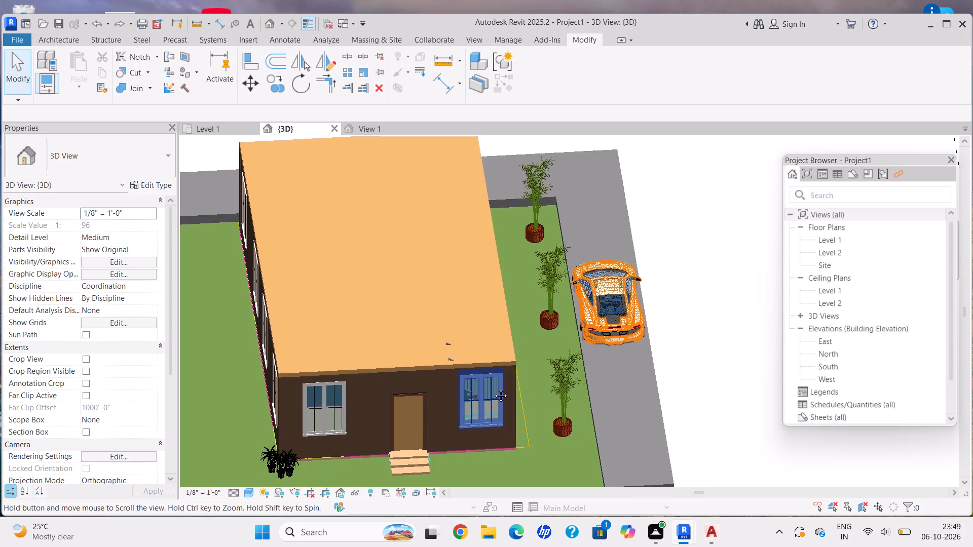
{"action": "middle_click_drag", "start_coordinate": [493, 388], "coordinate": [495, 371]}
{"action": "middle_click_drag", "start_coordinate": [508, 415], "coordinate": [506, 411], "text": "shift"}
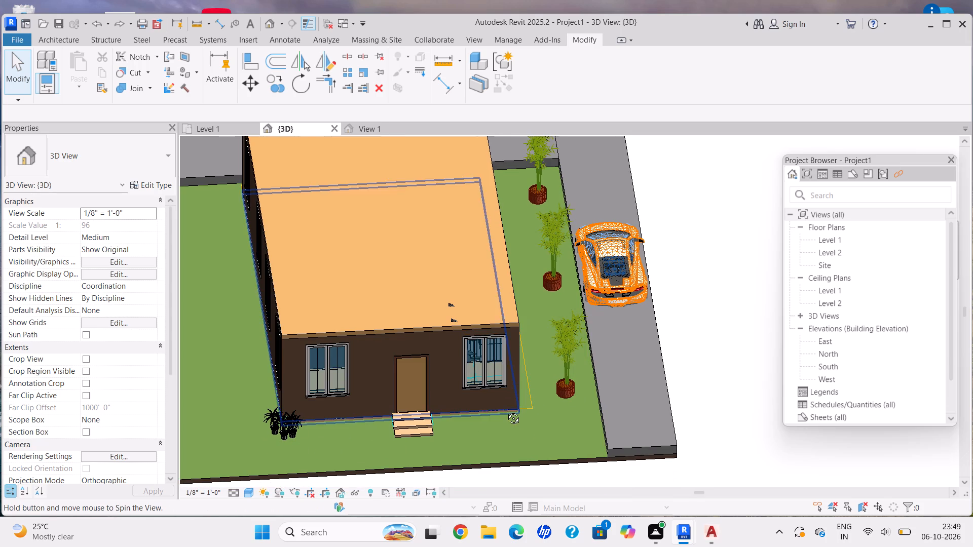
{"action": "middle_click_drag", "start_coordinate": [506, 411], "coordinate": [500, 354], "text": "shift"}
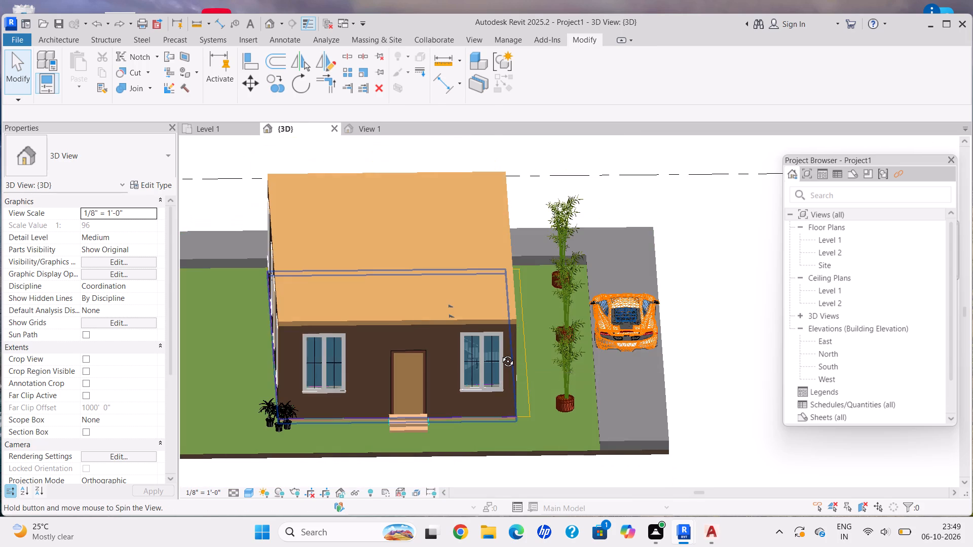
{"action": "middle_click_drag", "start_coordinate": [500, 354], "coordinate": [499, 346], "text": "shift"}
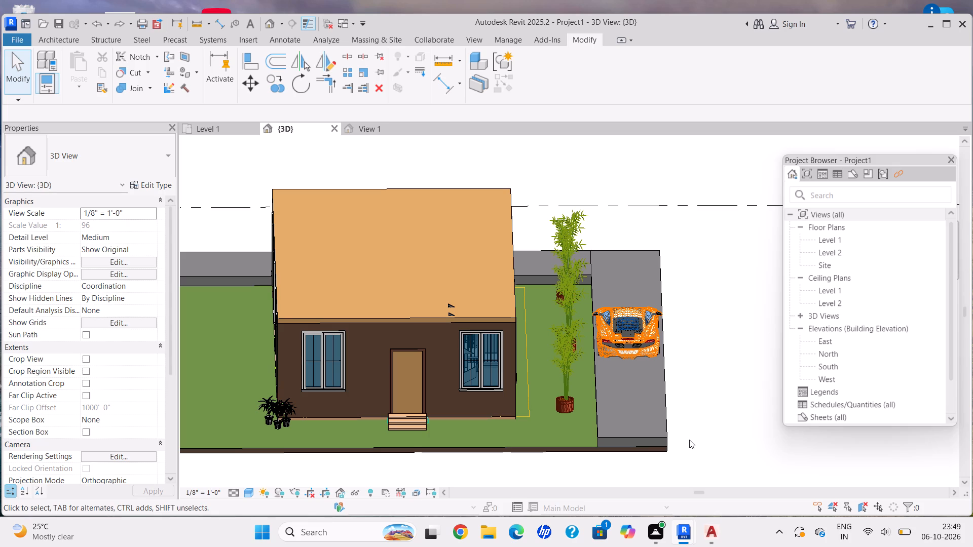
{"action": "scroll", "coordinate": [477, 68], "scroll_direction": "down", "scroll_amount": 2}
{"action": "scroll", "coordinate": [352, 392], "scroll_direction": "up", "scroll_amount": 1}
{"action": "middle_click_drag", "start_coordinate": [352, 392], "coordinate": [368, 329]}
{"action": "scroll", "coordinate": [469, 379], "scroll_direction": "up", "scroll_amount": 1}
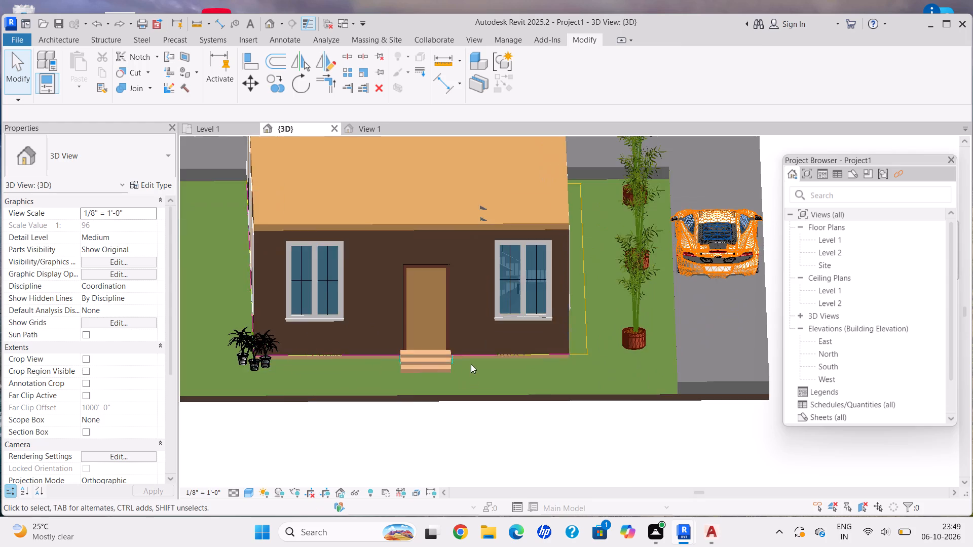
{"action": "scroll", "coordinate": [460, 356], "scroll_direction": "down", "scroll_amount": 2}
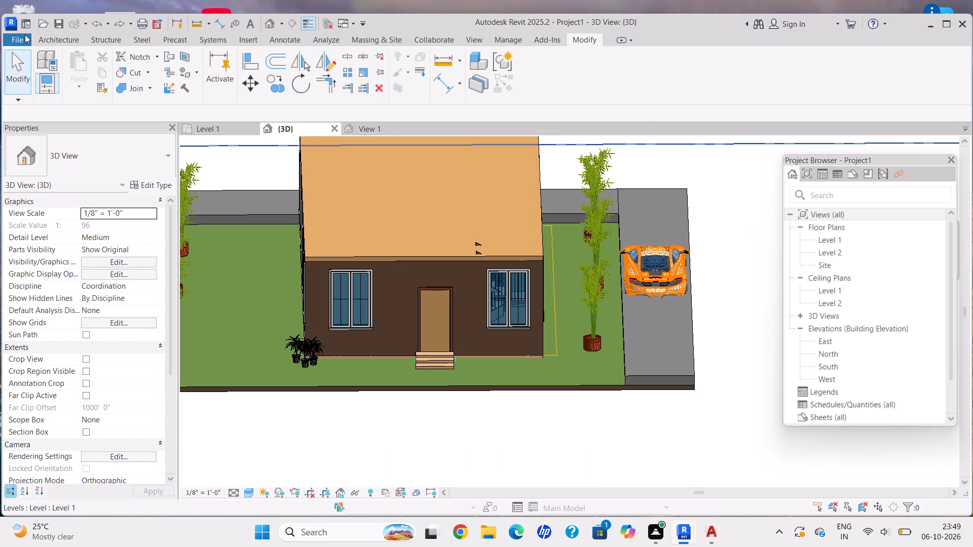
Save the project in the Documents folder as a project file named "internship 2222 not money".
{"action": "left_click", "coordinate": [25, 34]}
{"action": "left_click", "coordinate": [16, 39]}
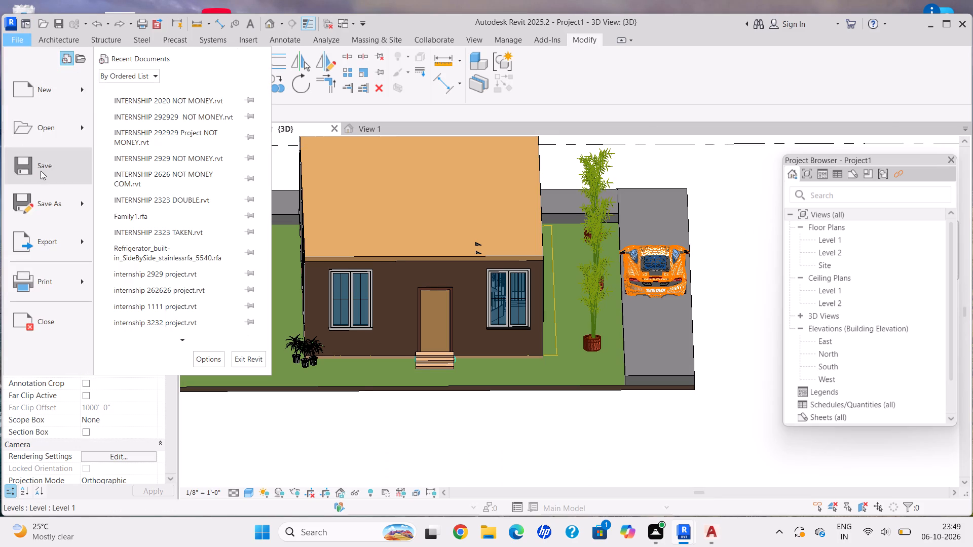
{"action": "left_click", "coordinate": [52, 199]}
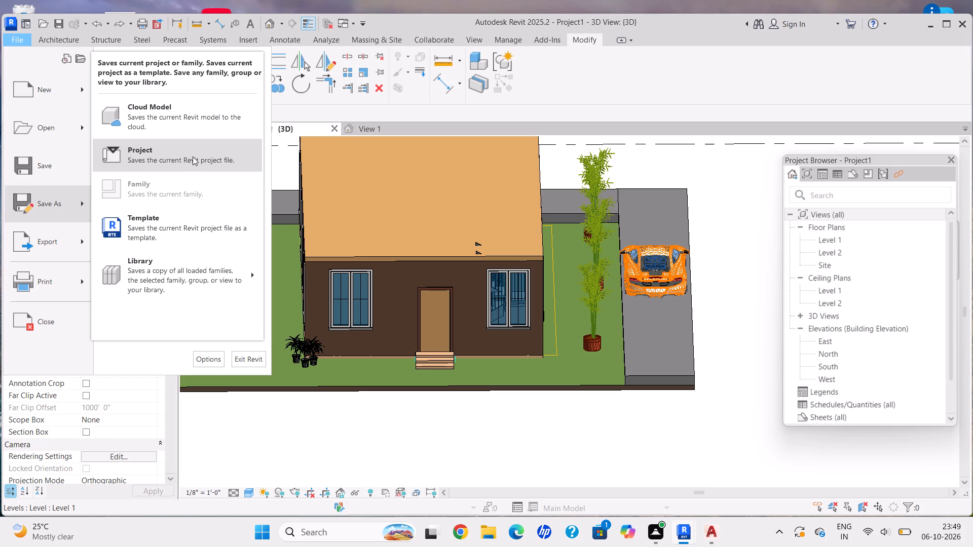
{"action": "left_click", "coordinate": [140, 150]}
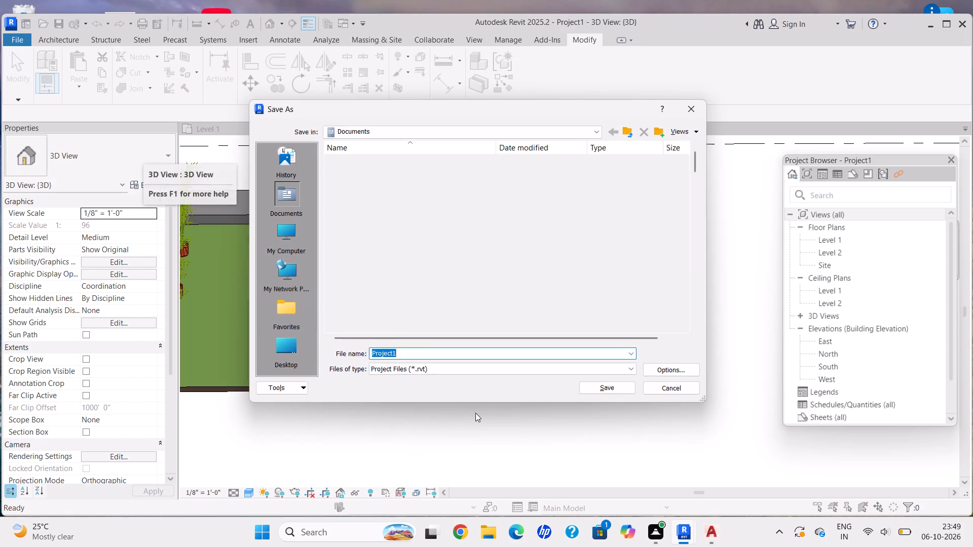
{"action": "left_click", "coordinate": [443, 353]}
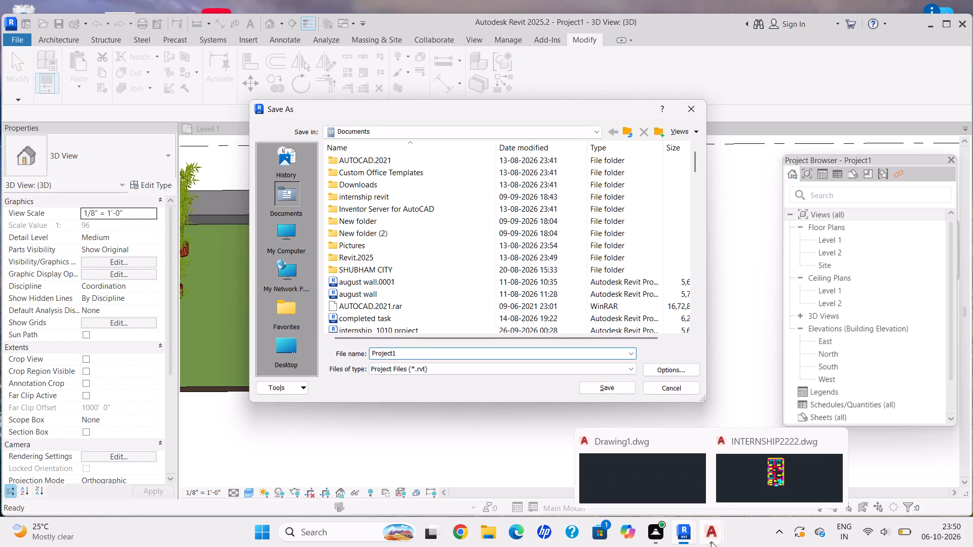
{"action": "key", "text": "BackSpace"}
{"action": "key", "text": "BackSpace"}
{"action": "key", "text": "BackSpace"}
{"action": "key", "text": "BackSpace"}
{"action": "key", "text": "BackSpace"}
{"action": "key", "text": "BackSpace"}
{"action": "key", "text": "BackSpace"}
{"action": "key", "text": "BackSpace"}
{"action": "key", "text": "BackSpace"}
{"action": "key", "text": "BackSpace"}
{"action": "key", "text": "BackSpace"}
{"action": "key", "text": "BackSpace"}
{"action": "key", "text": "BackSpace"}
{"action": "key", "text": "BackSpace"}
{"action": "key", "text": "BackSpace"}
{"action": "key", "text": "BackSpace"}
{"action": "key", "text": "BackSpace"}
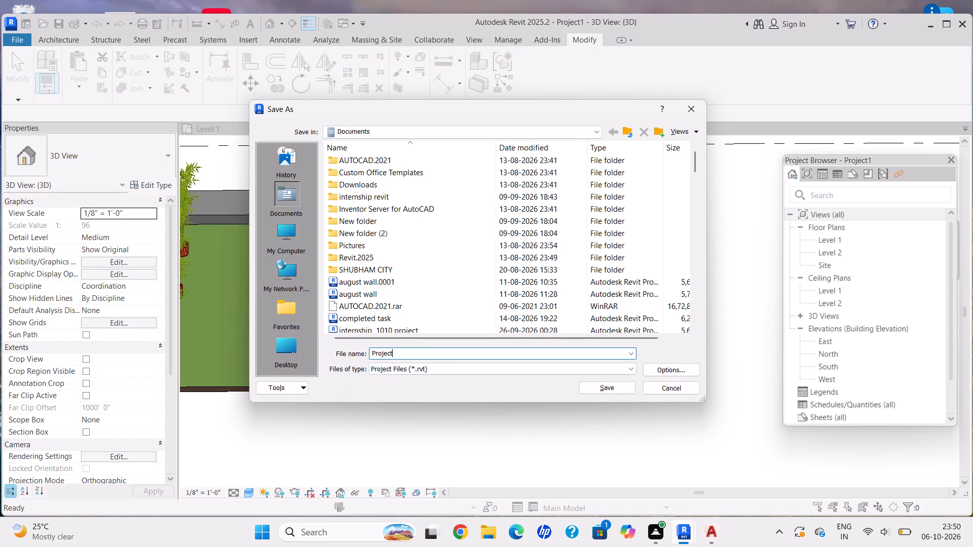
{"action": "type", "text": "internship"}
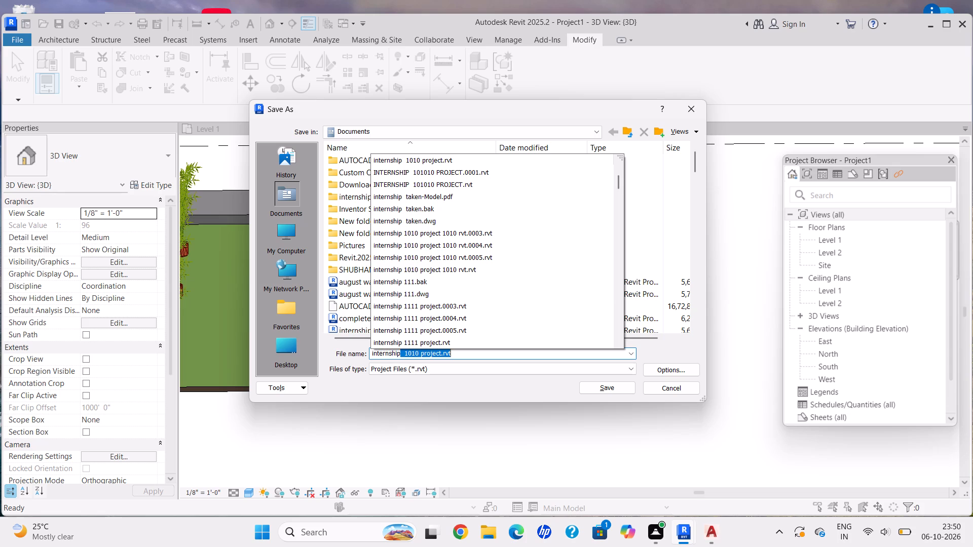
{"action": "key", "text": "space"}
{"action": "type", "text": "222"}
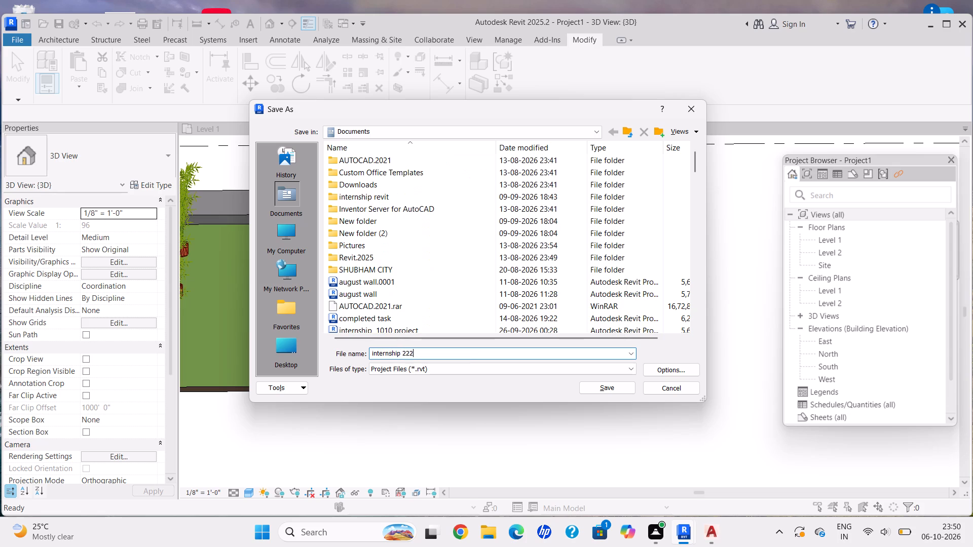
{"action": "key", "text": "2"}
{"action": "key", "text": "space"}
{"action": "type", "text": "not"}
{"action": "key", "text": "space"}
{"action": "type", "text": "money"}
{"action": "left_click", "coordinate": [608, 391]}
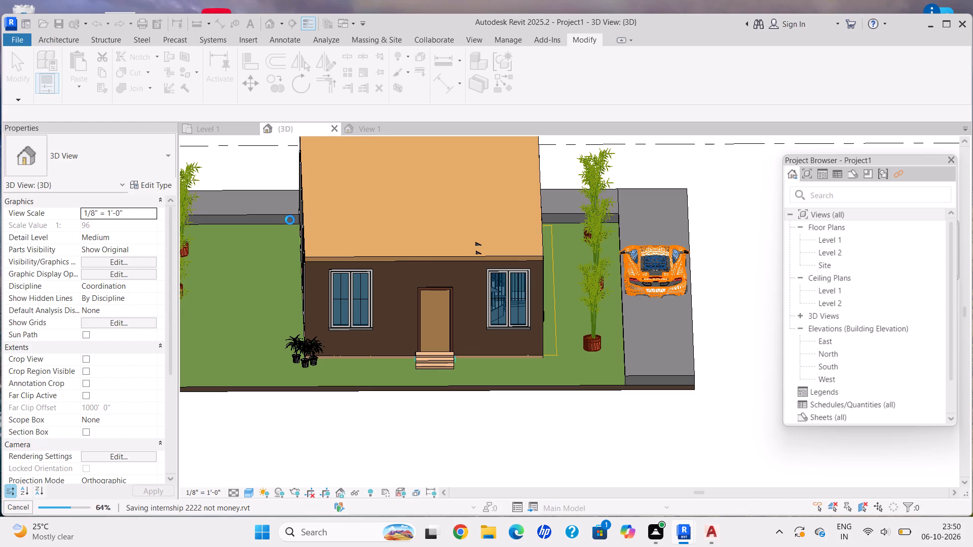
Save the project again through Save As in Documents, keeping the file name "internship 2222 not money.rvt".
{"action": "scroll", "coordinate": [377, 256], "scroll_direction": "down", "scroll_amount": 4}
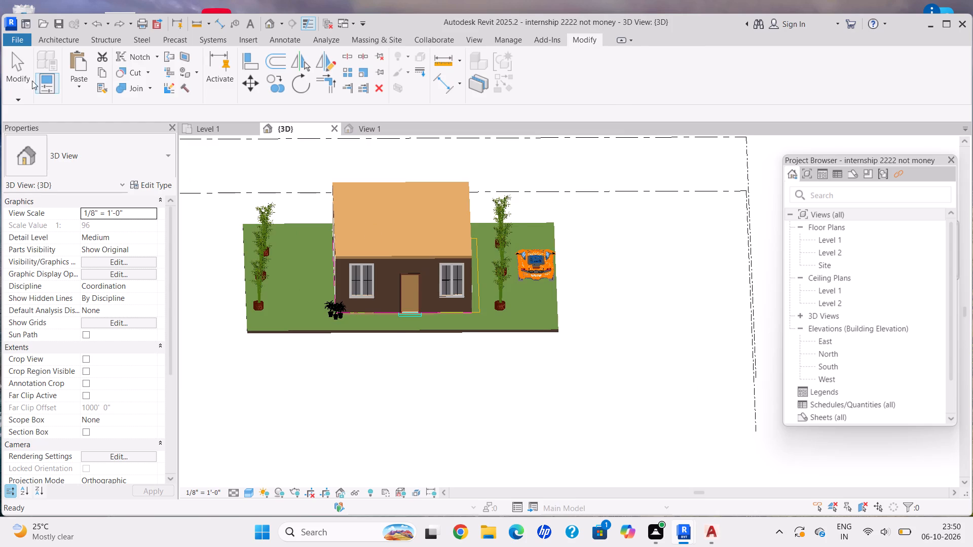
{"action": "left_click", "coordinate": [23, 40]}
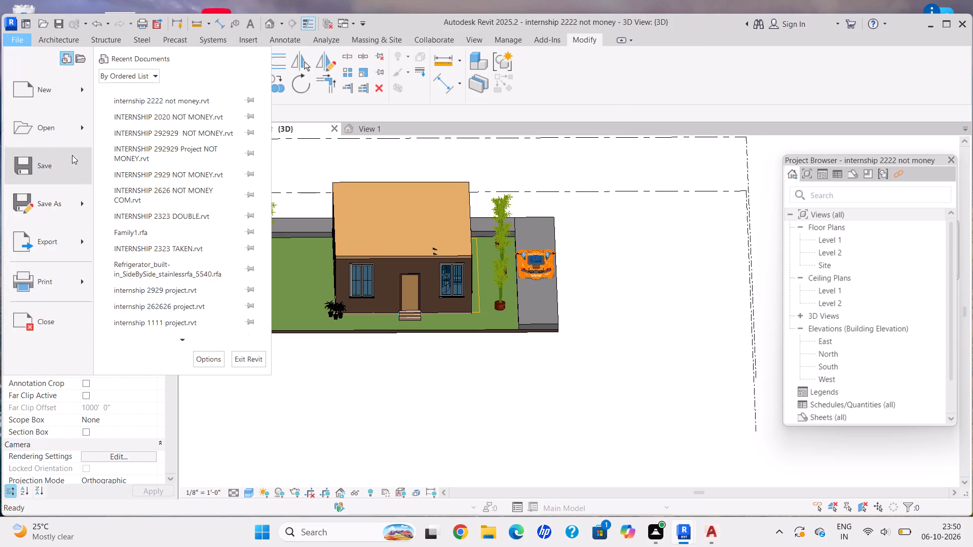
{"action": "left_click", "coordinate": [72, 207]}
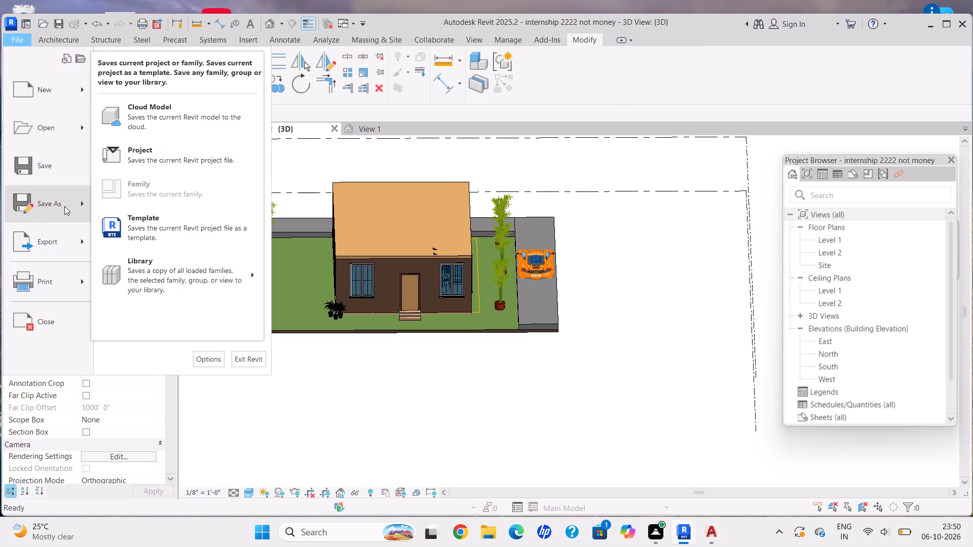
{"action": "left_click", "coordinate": [167, 143]}
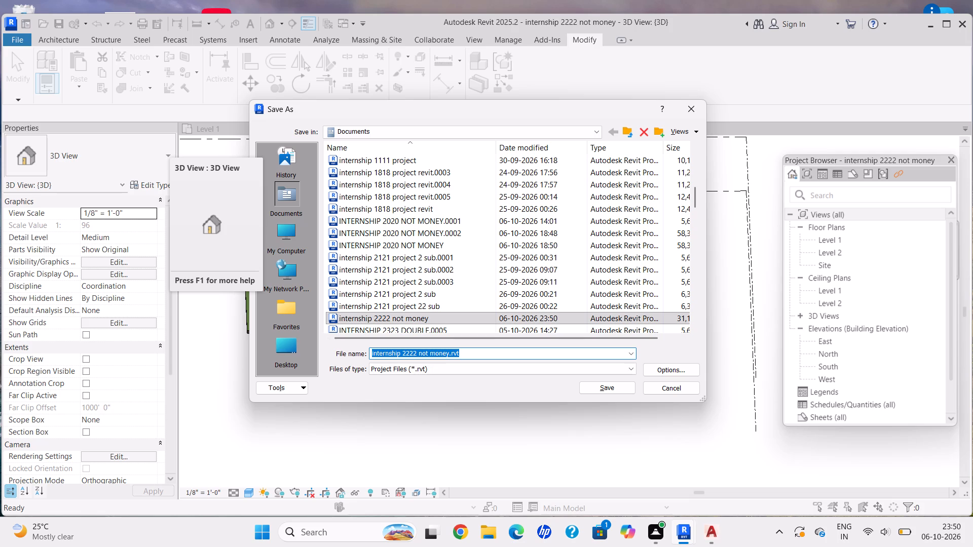
{"action": "left_click", "coordinate": [602, 387]}
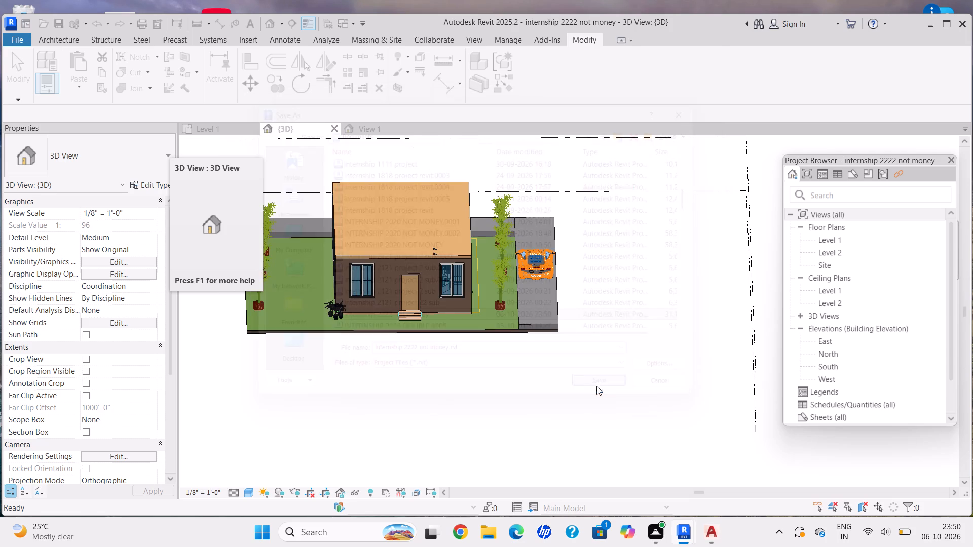
Examine the whole site from the front and the entrance steps, door, windows and base of the front wall up close.
{"action": "scroll", "coordinate": [334, 316], "scroll_direction": "down", "scroll_amount": 3}
{"action": "middle_click_drag", "start_coordinate": [413, 307], "coordinate": [461, 374]}
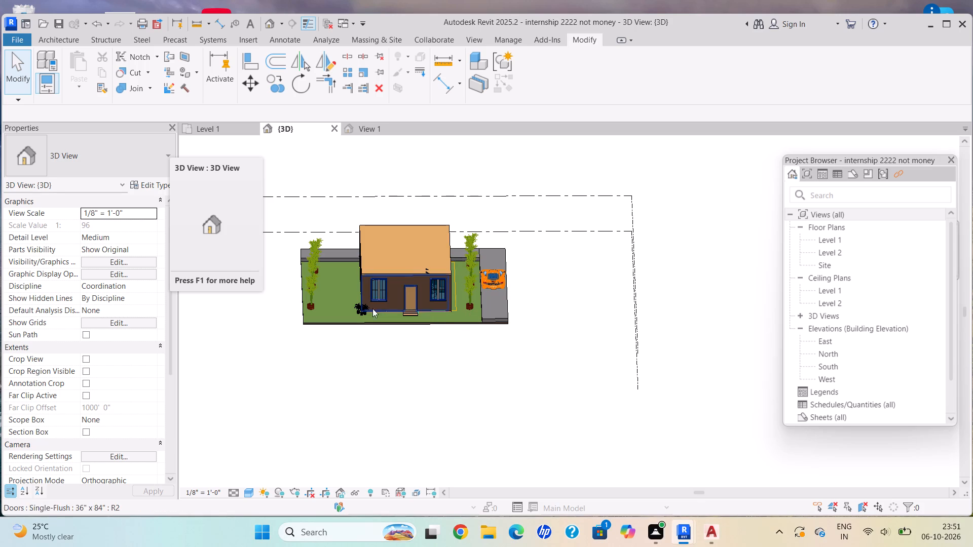
{"action": "scroll", "coordinate": [393, 286], "scroll_direction": "up", "scroll_amount": 4}
{"action": "middle_click_drag", "start_coordinate": [434, 309], "coordinate": [501, 356]}
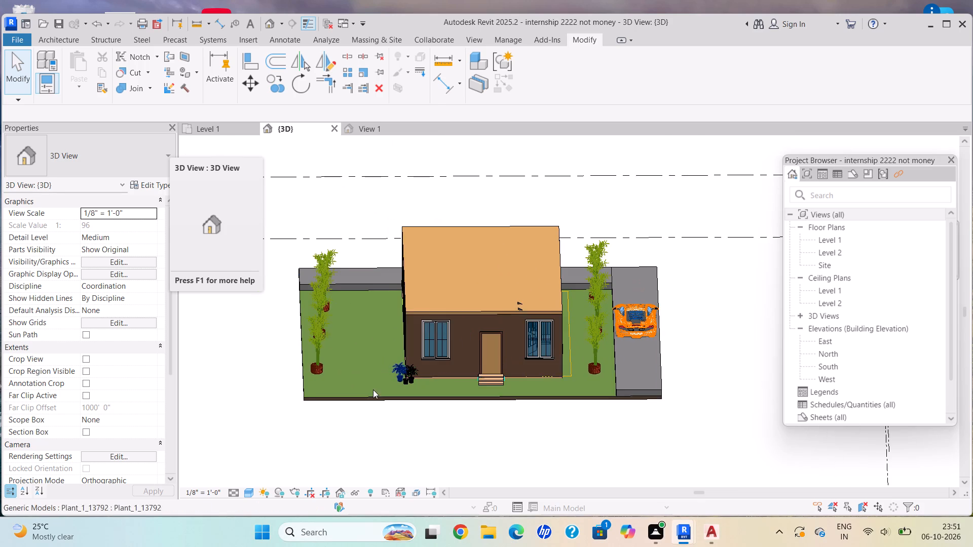
{"action": "scroll", "coordinate": [368, 396], "scroll_direction": "up", "scroll_amount": 1}
{"action": "scroll", "coordinate": [367, 397], "scroll_direction": "down", "scroll_amount": 1}
{"action": "scroll", "coordinate": [366, 397], "scroll_direction": "up", "scroll_amount": 3}
{"action": "scroll", "coordinate": [554, 355], "scroll_direction": "up", "scroll_amount": 5}
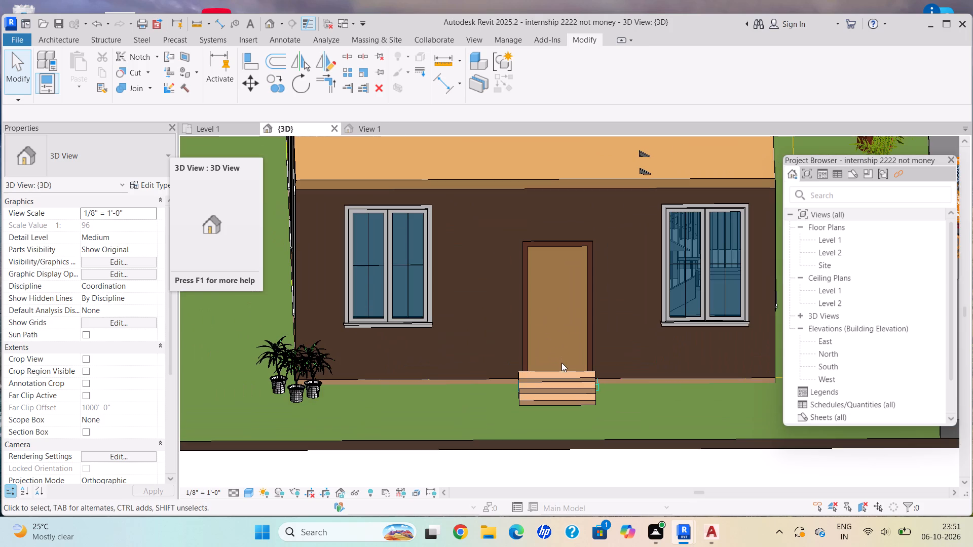
{"action": "scroll", "coordinate": [546, 395], "scroll_direction": "down", "scroll_amount": 1}
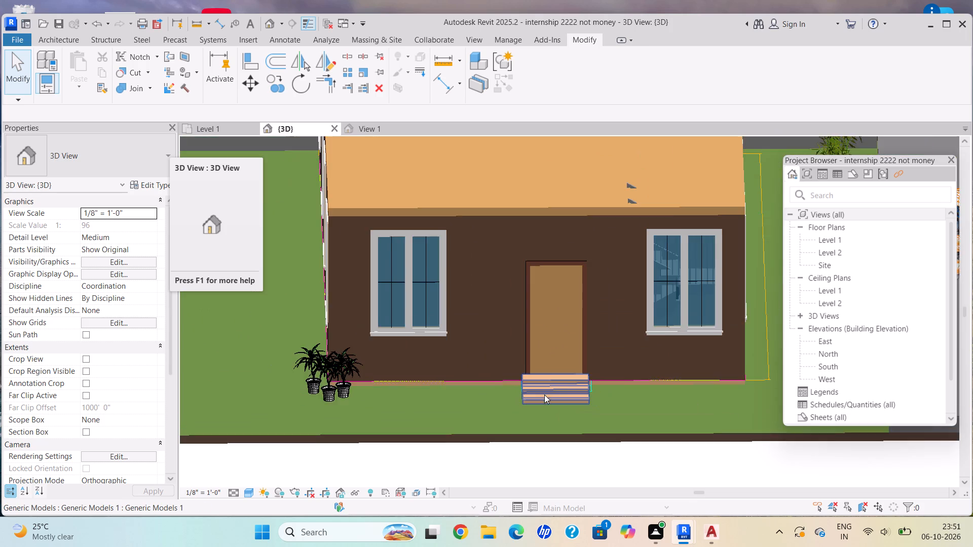
{"action": "middle_click_drag", "start_coordinate": [544, 395], "coordinate": [541, 390]}
{"action": "scroll", "coordinate": [566, 378], "scroll_direction": "down", "scroll_amount": 4}
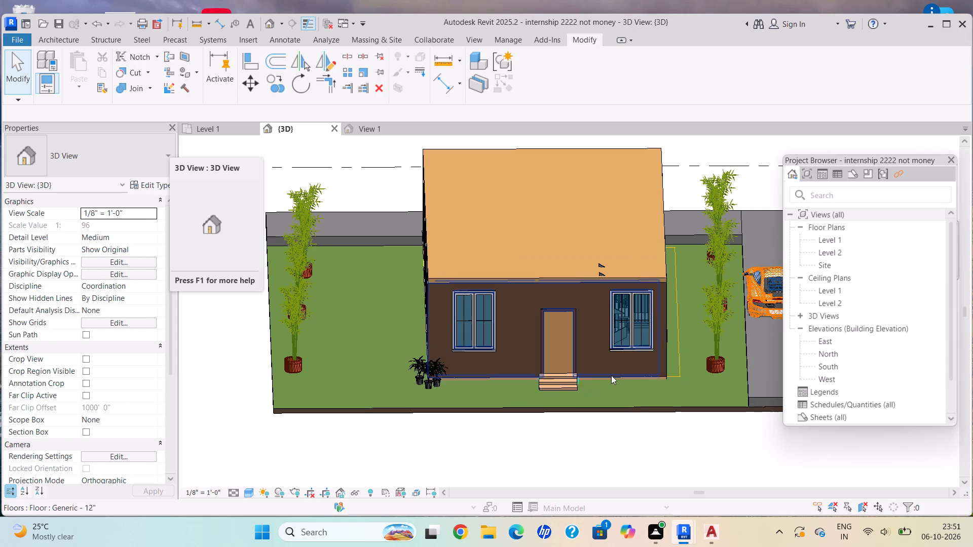
{"action": "scroll", "coordinate": [672, 370], "scroll_direction": "up", "scroll_amount": 5}
{"action": "scroll", "coordinate": [652, 382], "scroll_direction": "down", "scroll_amount": 1}
{"action": "scroll", "coordinate": [651, 382], "scroll_direction": "up", "scroll_amount": 2}
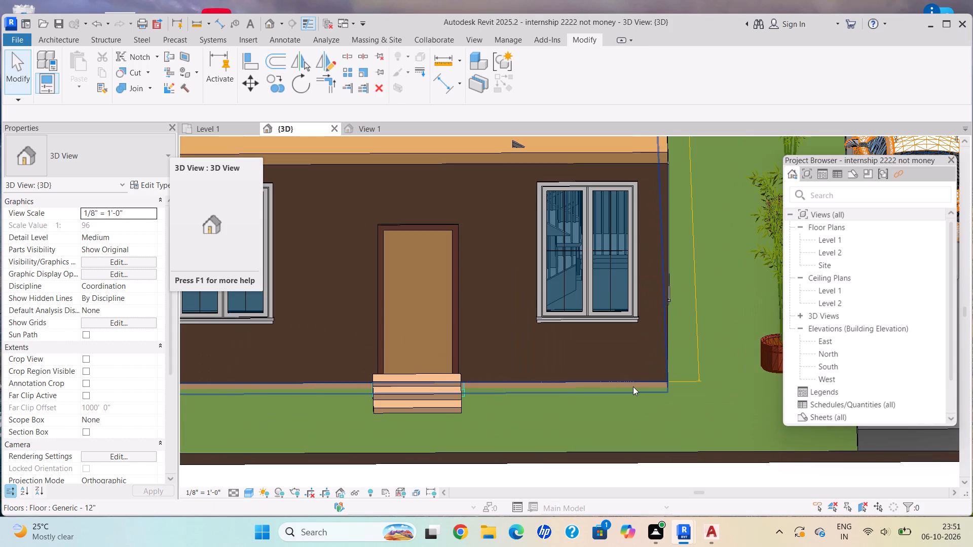
{"action": "scroll", "coordinate": [596, 391], "scroll_direction": "down", "scroll_amount": 3}
{"action": "scroll", "coordinate": [405, 402], "scroll_direction": "down", "scroll_amount": 5}
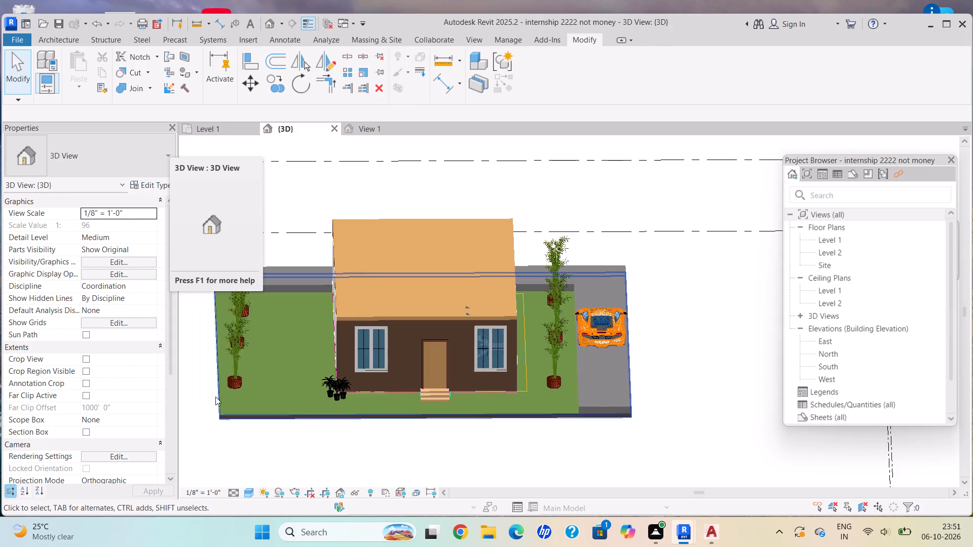
Examine the front of the house, including the wall base, potted plants, windows and entrance steps, up close and from farther back.
{"action": "middle_click_drag", "start_coordinate": [228, 392], "coordinate": [270, 408]}
{"action": "scroll", "coordinate": [343, 403], "scroll_direction": "up", "scroll_amount": 5}
{"action": "scroll", "coordinate": [444, 413], "scroll_direction": "down", "scroll_amount": 1}
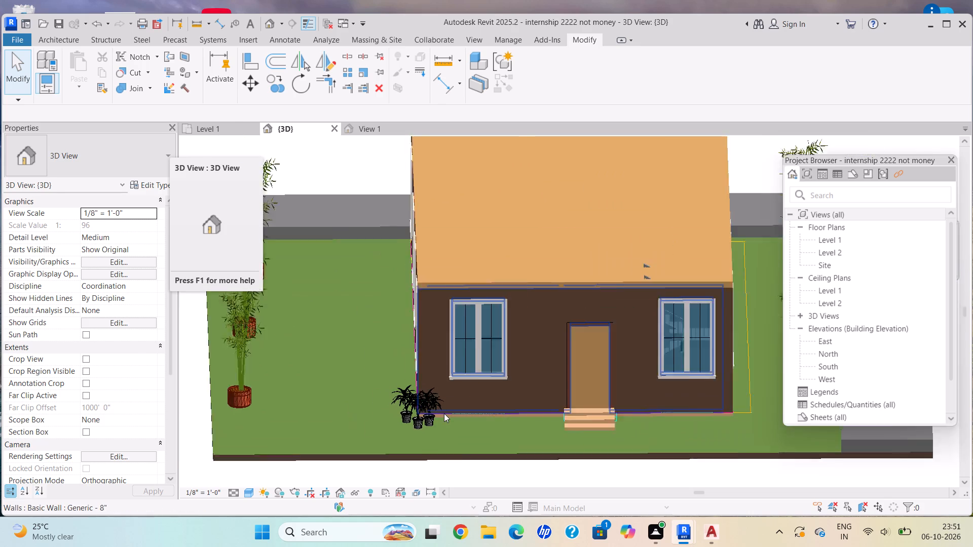
{"action": "scroll", "coordinate": [444, 413], "scroll_direction": "up", "scroll_amount": 2}
{"action": "scroll", "coordinate": [444, 413], "scroll_direction": "down", "scroll_amount": 1}
{"action": "middle_click_drag", "start_coordinate": [430, 404], "coordinate": [366, 306]}
{"action": "scroll", "coordinate": [622, 316], "scroll_direction": "down", "scroll_amount": 2}
{"action": "middle_click_drag", "start_coordinate": [627, 317], "coordinate": [571, 365]}
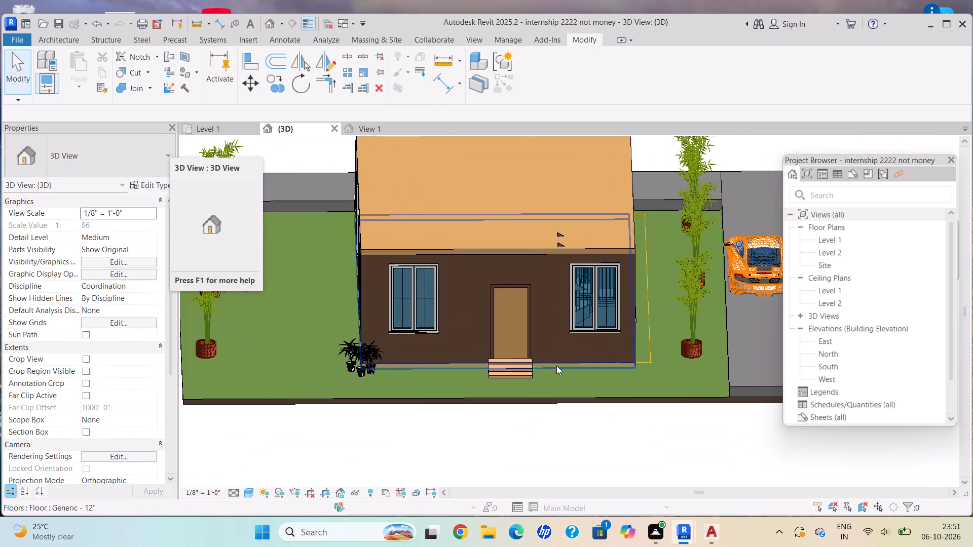
{"action": "scroll", "coordinate": [628, 345], "scroll_direction": "down", "scroll_amount": 3}
{"action": "middle_click_drag", "start_coordinate": [628, 342], "coordinate": [602, 341]}
{"action": "scroll", "coordinate": [688, 377], "scroll_direction": "up", "scroll_amount": 3}
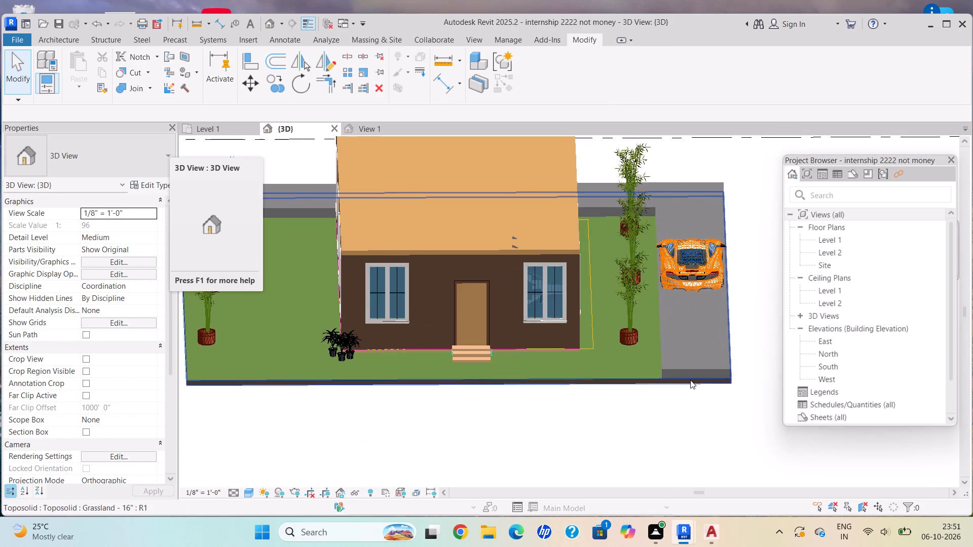
Examine the driveway with the orange car, the neighbouring bamboo plants and the overall site from the front.
{"action": "scroll", "coordinate": [690, 380], "scroll_direction": "down", "scroll_amount": 1}
{"action": "scroll", "coordinate": [690, 380], "scroll_direction": "up", "scroll_amount": 1}
{"action": "scroll", "coordinate": [633, 385], "scroll_direction": "up", "scroll_amount": 4}
{"action": "scroll", "coordinate": [680, 361], "scroll_direction": "down", "scroll_amount": 2}
{"action": "scroll", "coordinate": [680, 365], "scroll_direction": "up", "scroll_amount": 1}
{"action": "scroll", "coordinate": [682, 360], "scroll_direction": "down", "scroll_amount": 2}
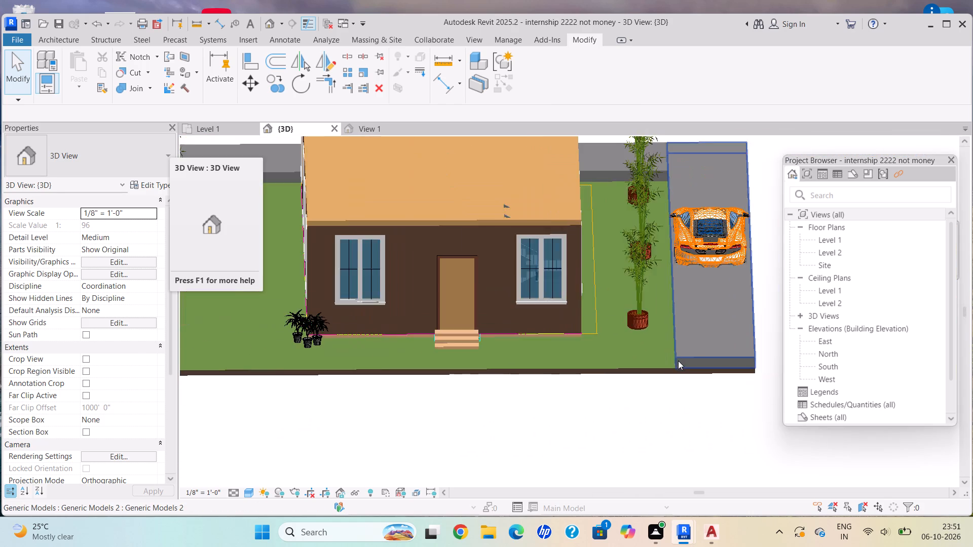
{"action": "scroll", "coordinate": [678, 361], "scroll_direction": "down", "scroll_amount": 9}
{"action": "middle_click_drag", "start_coordinate": [667, 363], "coordinate": [669, 385]}
{"action": "scroll", "coordinate": [669, 385], "scroll_direction": "up", "scroll_amount": 3}
{"action": "scroll", "coordinate": [696, 359], "scroll_direction": "down", "scroll_amount": 2}
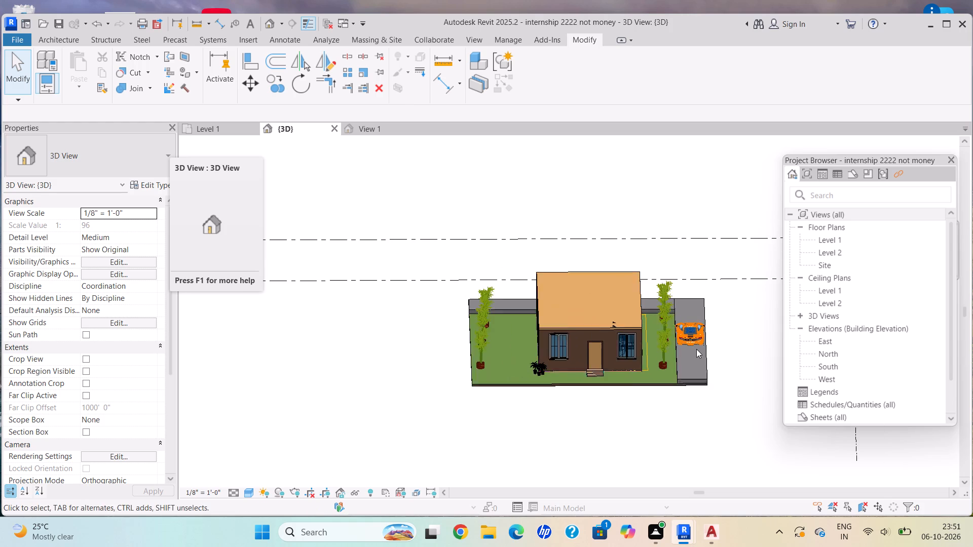
{"action": "scroll", "coordinate": [696, 349], "scroll_direction": "up", "scroll_amount": 1}
{"action": "scroll", "coordinate": [696, 349], "scroll_direction": "down", "scroll_amount": 1}
{"action": "scroll", "coordinate": [696, 349], "scroll_direction": "up", "scroll_amount": 2}
{"action": "scroll", "coordinate": [583, 373], "scroll_direction": "up", "scroll_amount": 3}
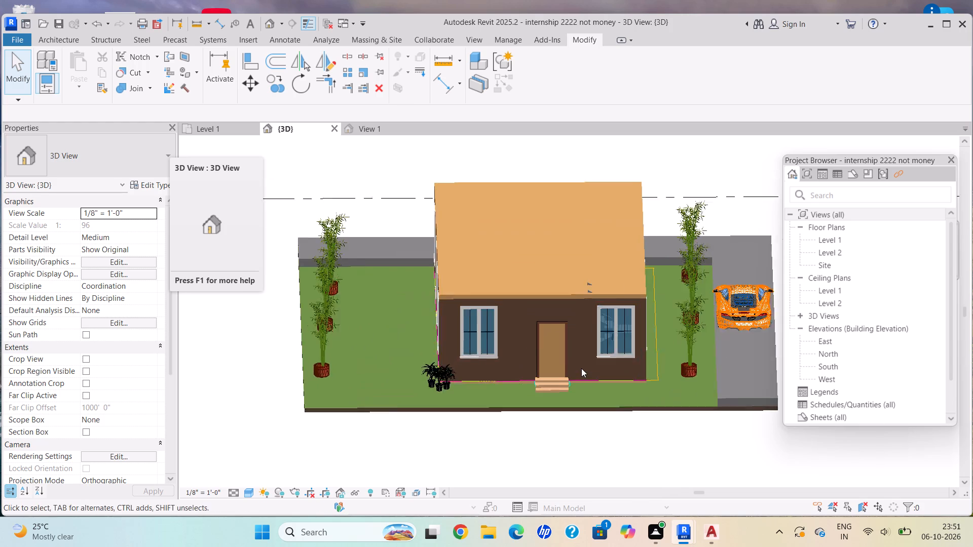
{"action": "scroll", "coordinate": [581, 368], "scroll_direction": "up", "scroll_amount": 1}
{"action": "middle_click", "coordinate": [580, 367]}
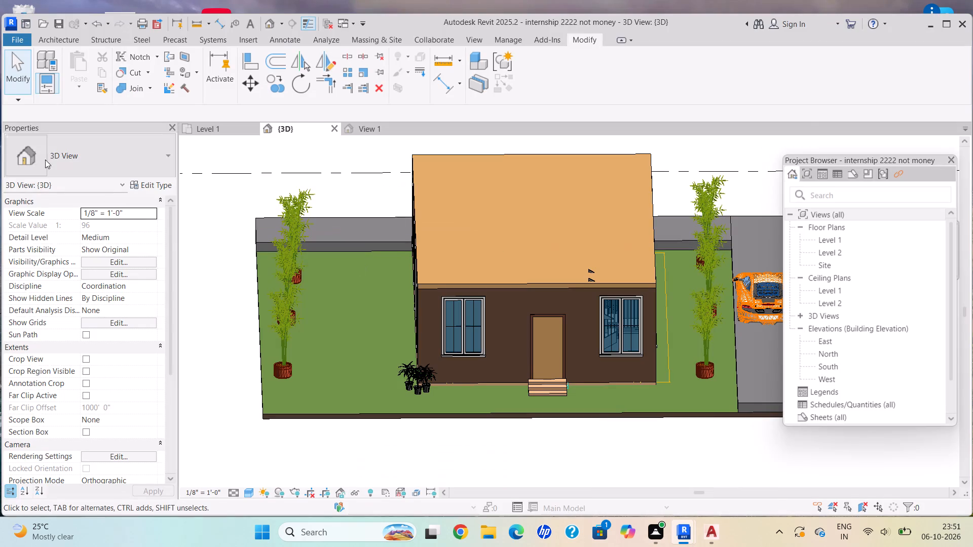
Save the project again through Save As in Documents as a project file, keeping the name "internship 2222 not money.rvt".
{"action": "left_click", "coordinate": [14, 37]}
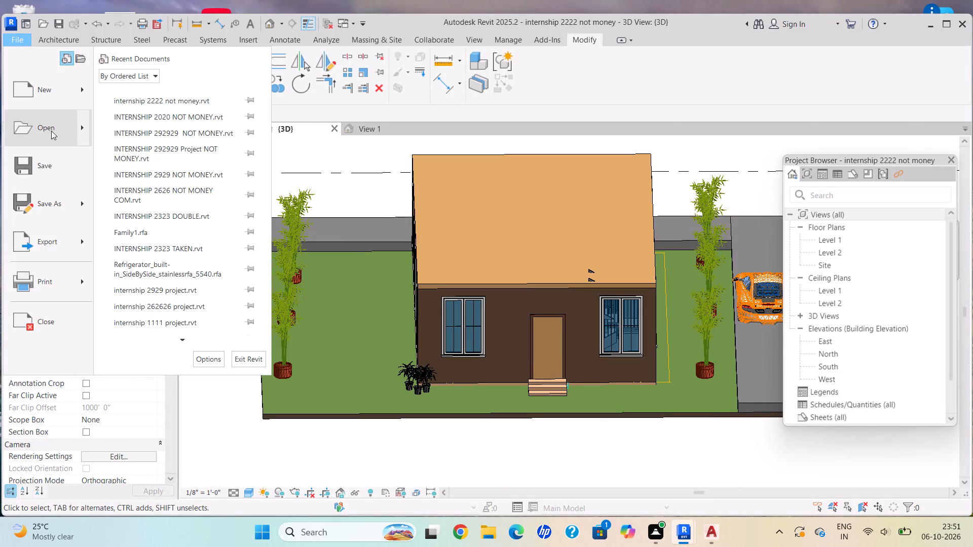
{"action": "left_click", "coordinate": [48, 202]}
{"action": "left_click", "coordinate": [129, 159]}
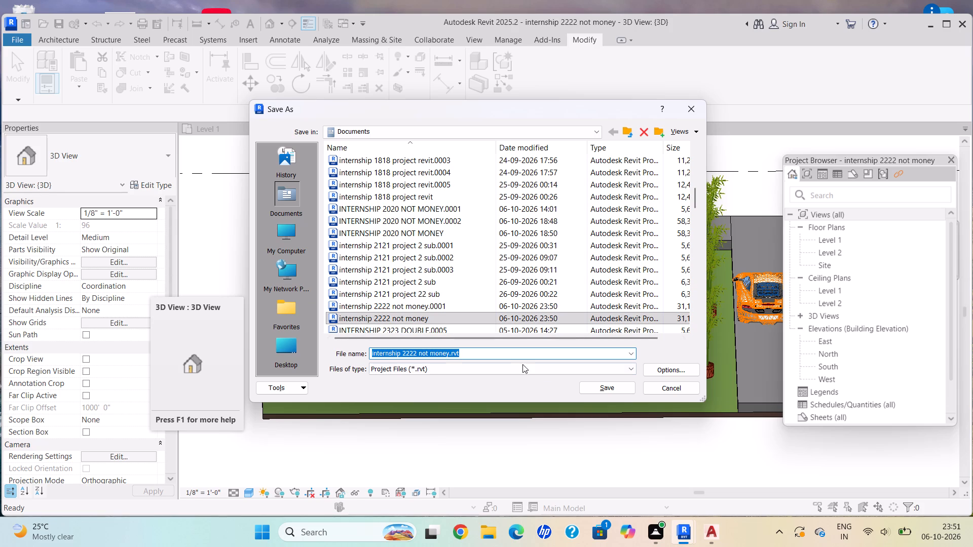
{"action": "left_click", "coordinate": [616, 387]}
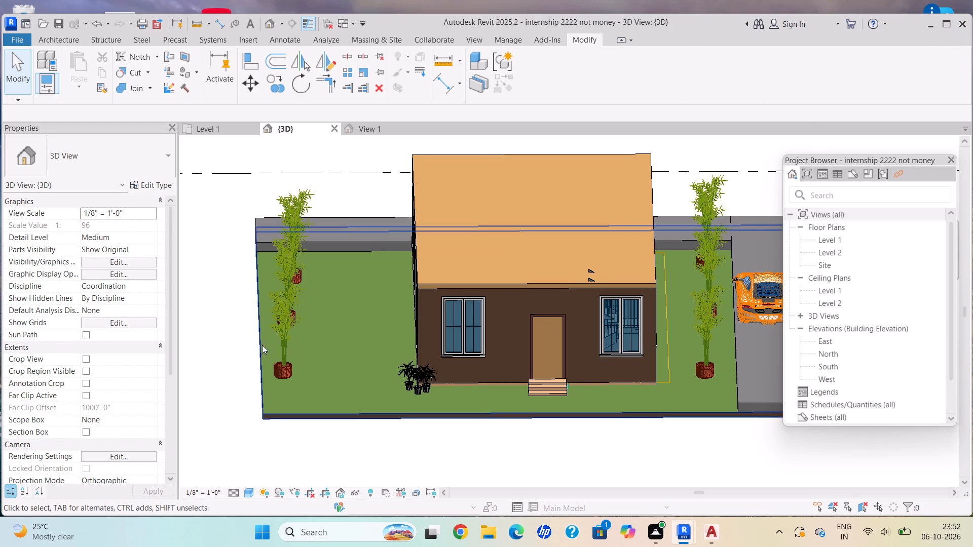
Examine the whole site from the front, including the lawn, bamboo plants, house front and driveway.
{"action": "scroll", "coordinate": [330, 288], "scroll_direction": "down", "scroll_amount": 1}
{"action": "middle_click_drag", "start_coordinate": [330, 288], "coordinate": [312, 277]}
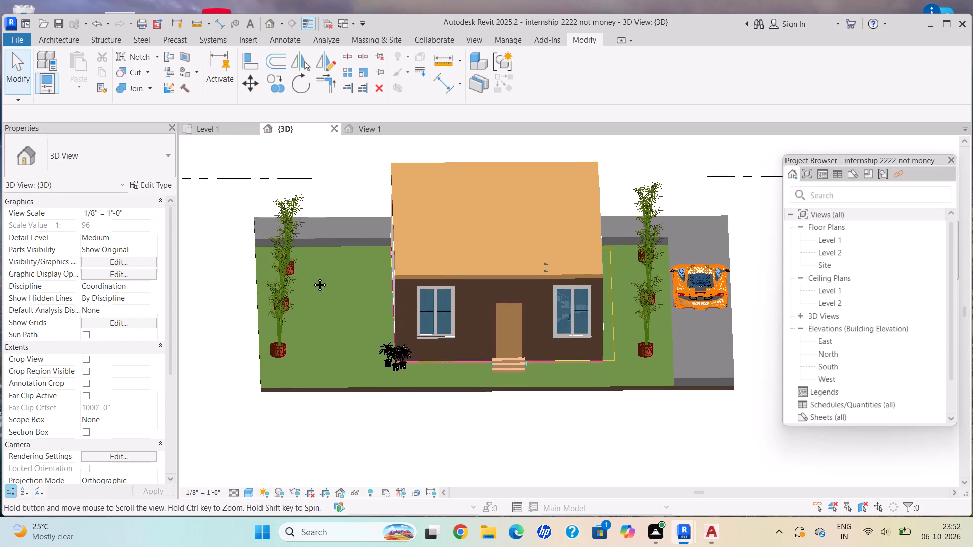
{"action": "middle_click_drag", "start_coordinate": [312, 277], "coordinate": [299, 279]}
{"action": "scroll", "coordinate": [645, 358], "scroll_direction": "up", "scroll_amount": 3}
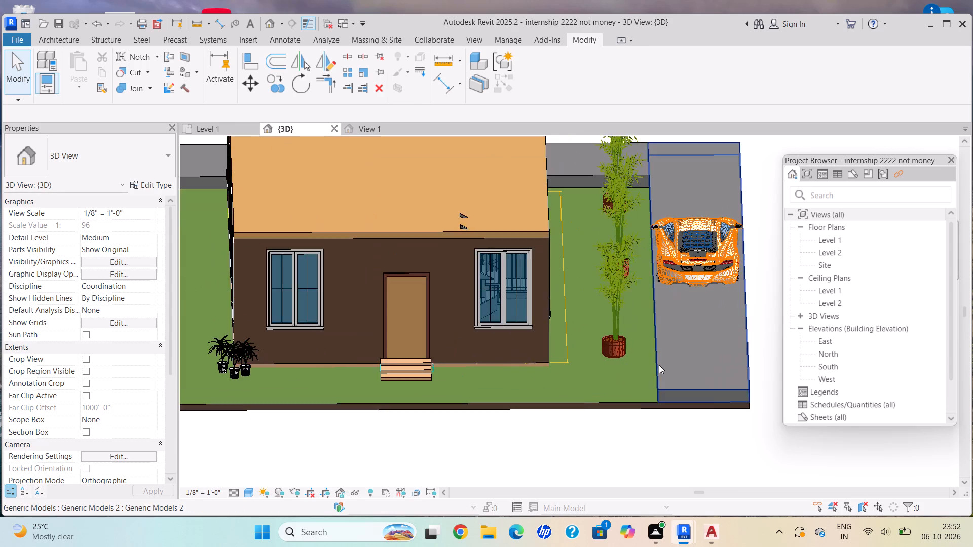
{"action": "scroll", "coordinate": [660, 366], "scroll_direction": "down", "scroll_amount": 1}
{"action": "middle_click_drag", "start_coordinate": [648, 360], "coordinate": [642, 349]}
{"action": "scroll", "coordinate": [515, 365], "scroll_direction": "down", "scroll_amount": 2}
{"action": "middle_click_drag", "start_coordinate": [515, 365], "coordinate": [537, 392]}
{"action": "scroll", "coordinate": [537, 390], "scroll_direction": "down", "scroll_amount": 1}
{"action": "middle_click_drag", "start_coordinate": [537, 390], "coordinate": [551, 378]}
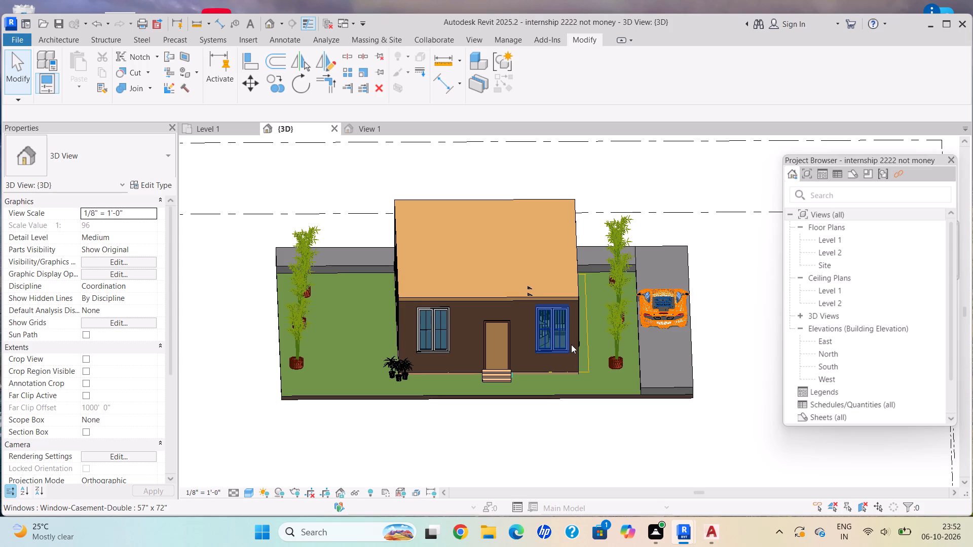
Examine the entrance steps, door, front windows and front wall base up close, and the whole site from farther back.
{"action": "scroll", "coordinate": [583, 349], "scroll_direction": "up", "scroll_amount": 1}
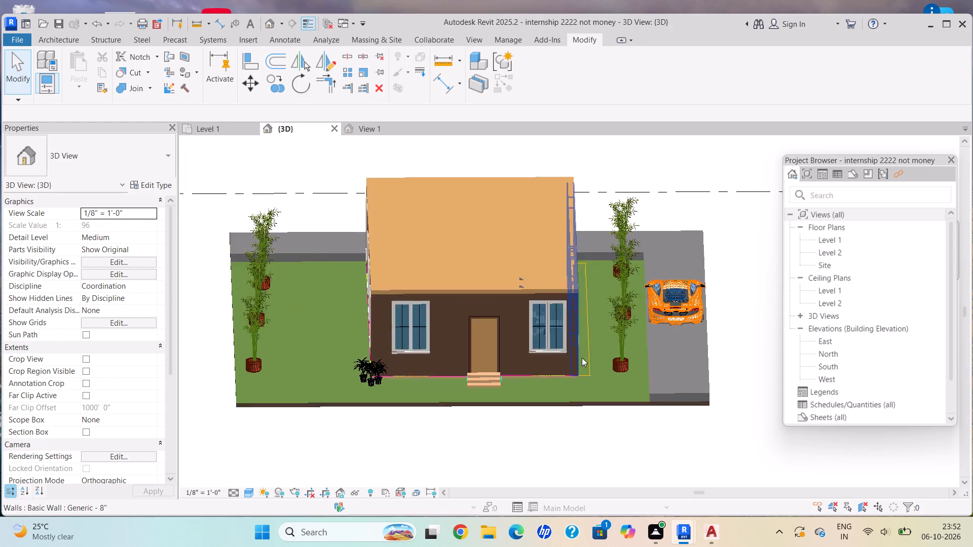
{"action": "scroll", "coordinate": [582, 358], "scroll_direction": "up", "scroll_amount": 2}
{"action": "scroll", "coordinate": [552, 382], "scroll_direction": "down", "scroll_amount": 1}
{"action": "scroll", "coordinate": [550, 382], "scroll_direction": "up", "scroll_amount": 3}
{"action": "scroll", "coordinate": [503, 380], "scroll_direction": "up", "scroll_amount": 5}
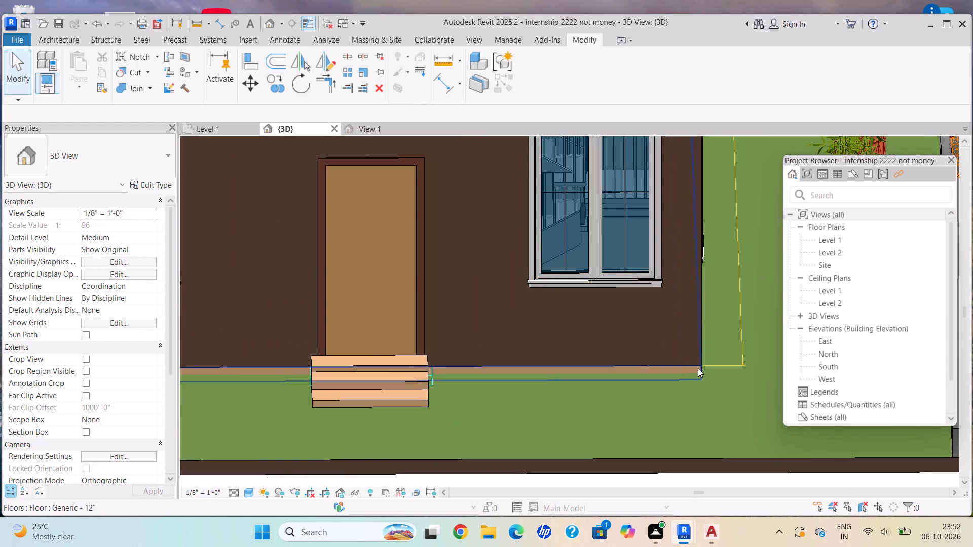
{"action": "scroll", "coordinate": [705, 374], "scroll_direction": "up", "scroll_amount": 3}
{"action": "scroll", "coordinate": [708, 378], "scroll_direction": "down", "scroll_amount": 1}
{"action": "scroll", "coordinate": [708, 379], "scroll_direction": "up", "scroll_amount": 1}
{"action": "scroll", "coordinate": [638, 362], "scroll_direction": "down", "scroll_amount": 6}
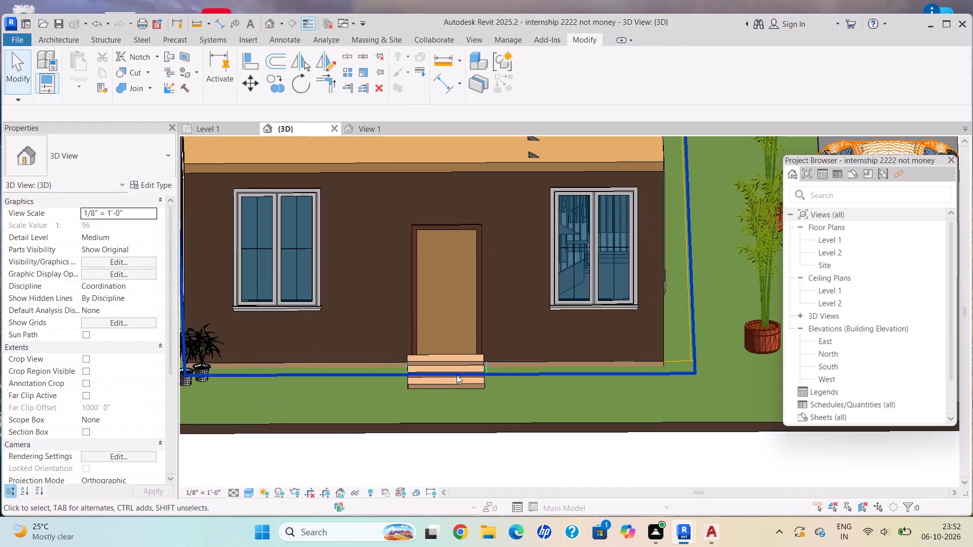
{"action": "scroll", "coordinate": [432, 378], "scroll_direction": "down", "scroll_amount": 5}
{"action": "scroll", "coordinate": [283, 345], "scroll_direction": "down", "scroll_amount": 2}
{"action": "middle_click_drag", "start_coordinate": [320, 364], "coordinate": [370, 389]}
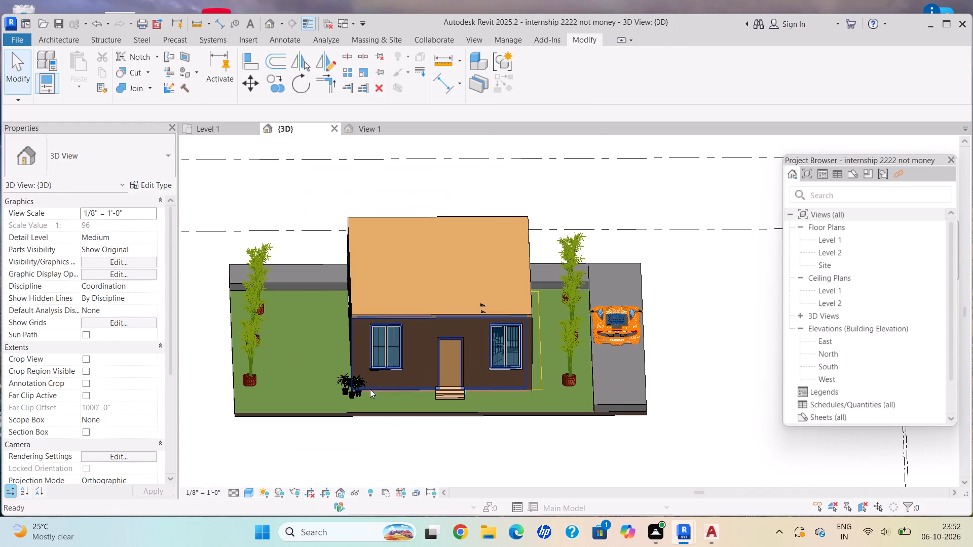
{"action": "middle_click_drag", "start_coordinate": [422, 360], "coordinate": [388, 342]}
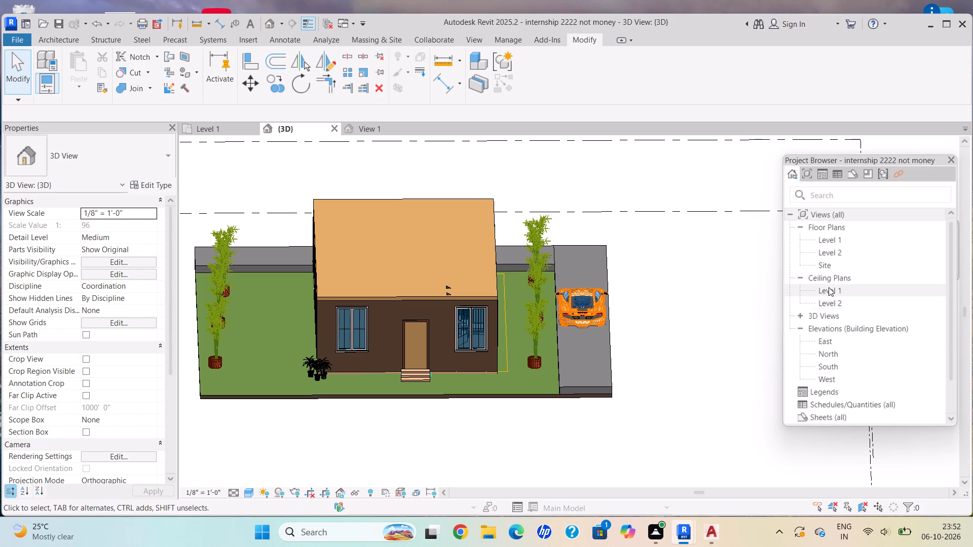
Open the Level 1 floor plan and examine the room layout, furniture, surrounding plants and parked car.
{"action": "double_click", "coordinate": [830, 241]}
{"action": "scroll", "coordinate": [502, 308], "scroll_direction": "down", "scroll_amount": 3}
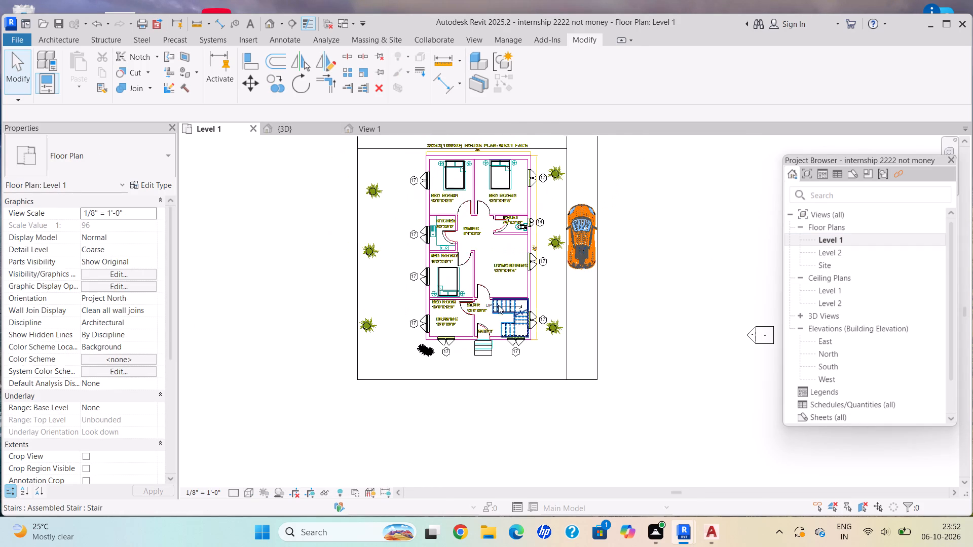
{"action": "middle_click_drag", "start_coordinate": [492, 303], "coordinate": [450, 334]}
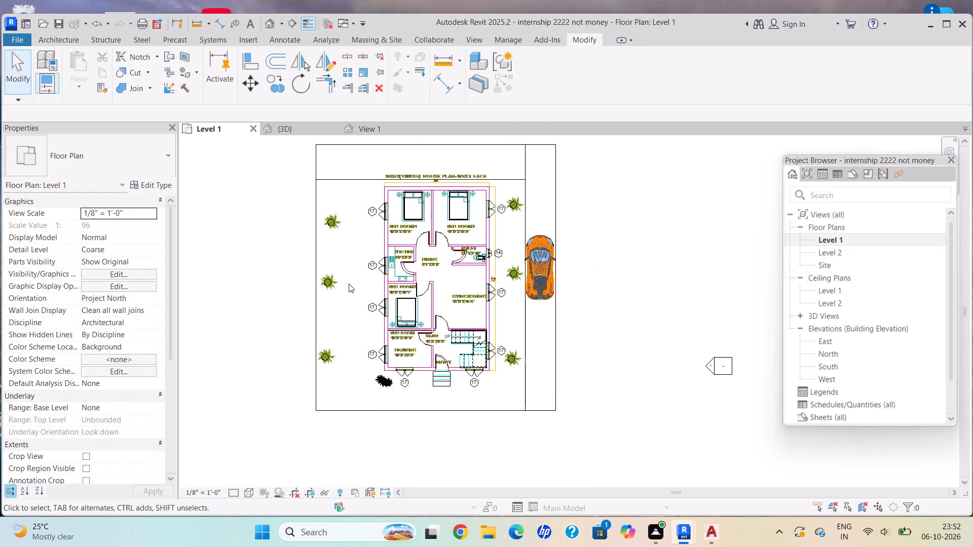
{"action": "scroll", "coordinate": [530, 266], "scroll_direction": "up", "scroll_amount": 2}
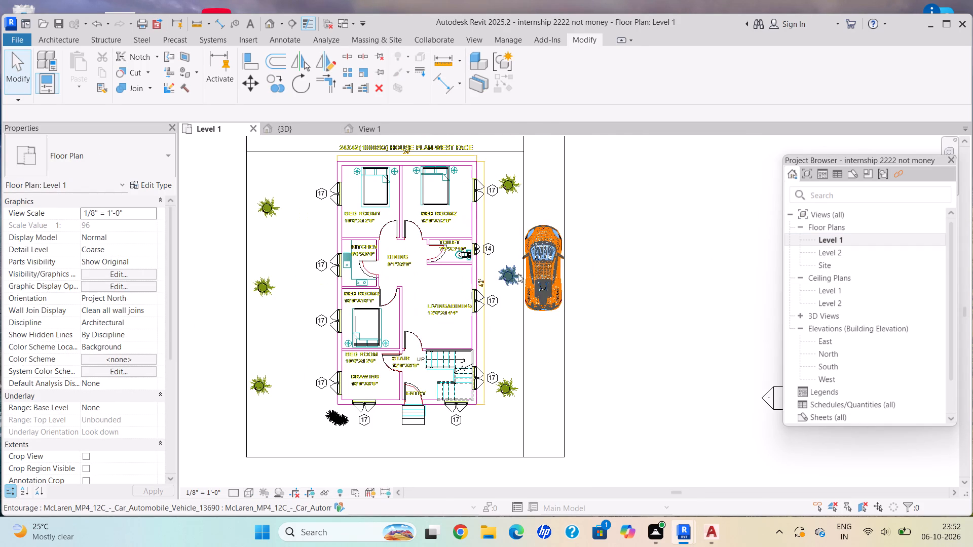
{"action": "scroll", "coordinate": [517, 273], "scroll_direction": "down", "scroll_amount": 1}
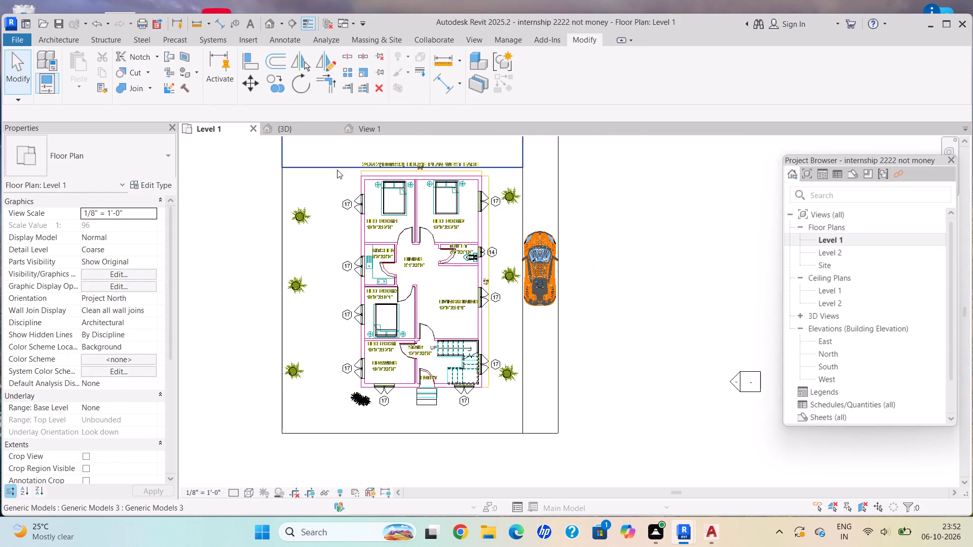
Return to the {3D} view and look over the whole house and site from the front.
{"action": "left_click", "coordinate": [283, 126]}
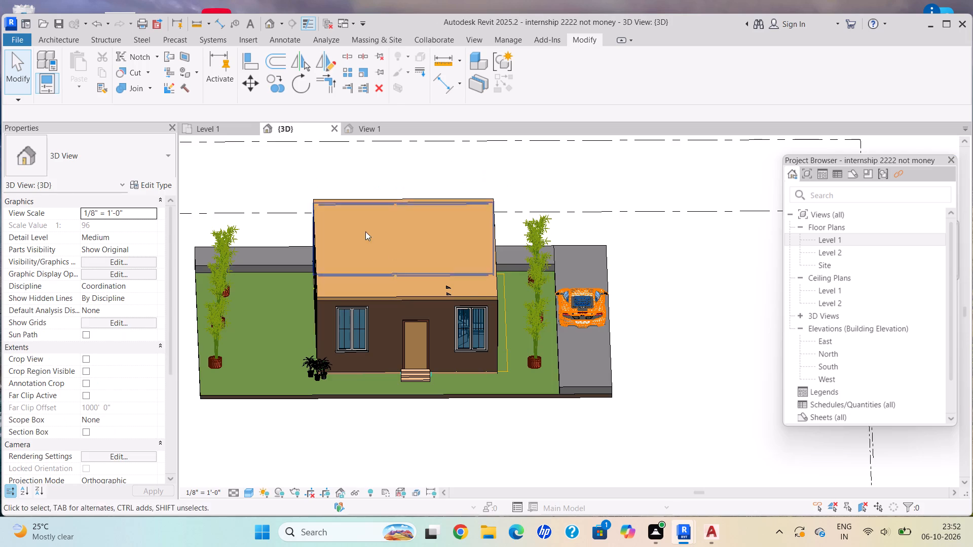
{"action": "scroll", "coordinate": [511, 316], "scroll_direction": "down", "scroll_amount": 1}
{"action": "middle_click_drag", "start_coordinate": [522, 318], "coordinate": [535, 326]}
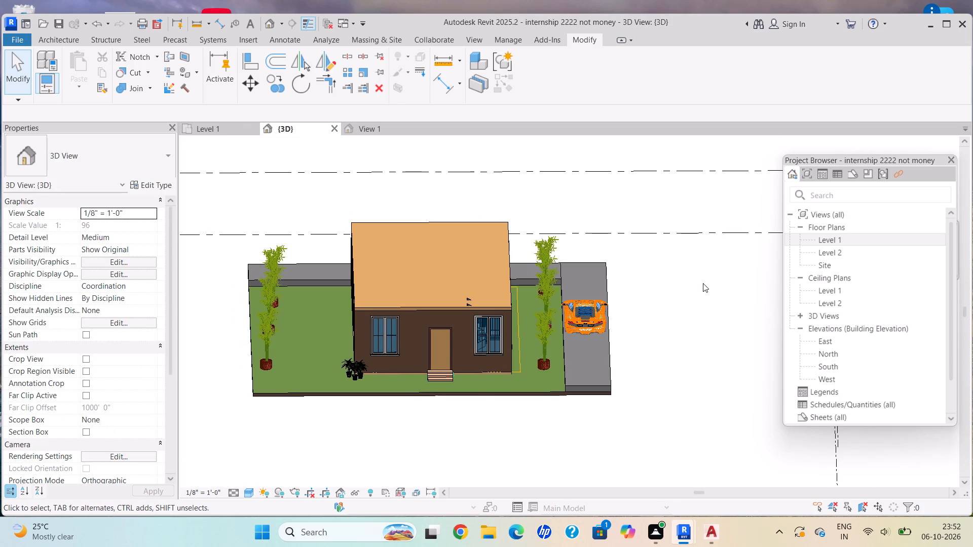